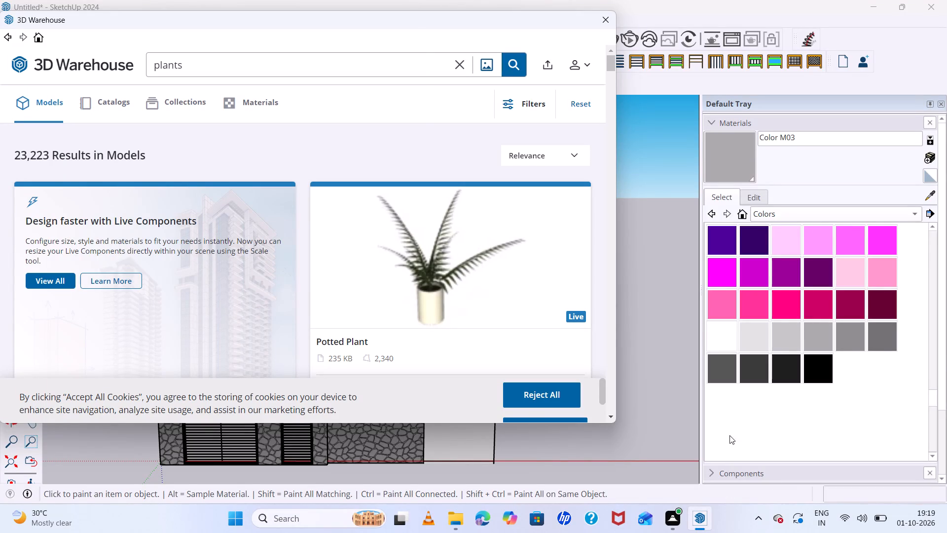
Find the 9 MB broad-leaved PLANT in a wooden pot among the plants results and load it directly into the model.
scroll(879, 506, "down", 4)
scroll(463, 246, "down", 5)
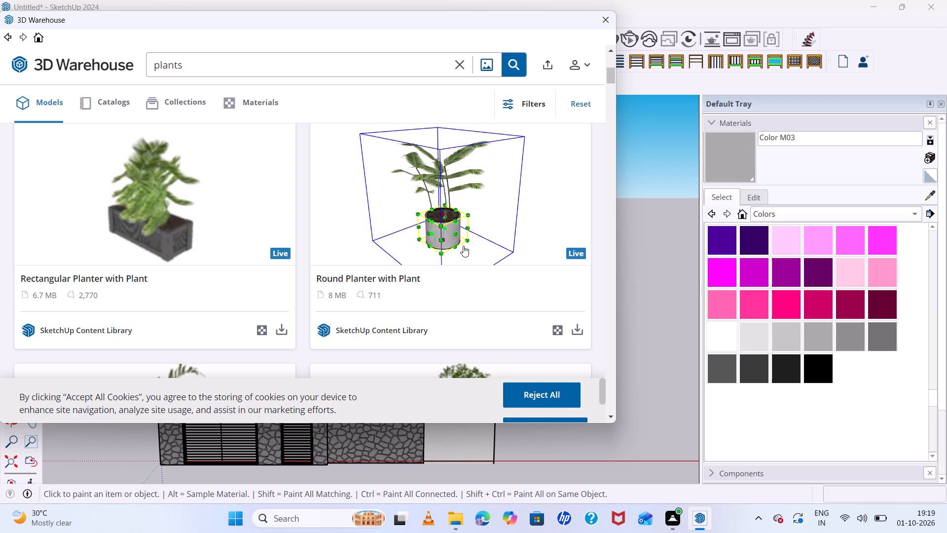
scroll(462, 251, "down", 3)
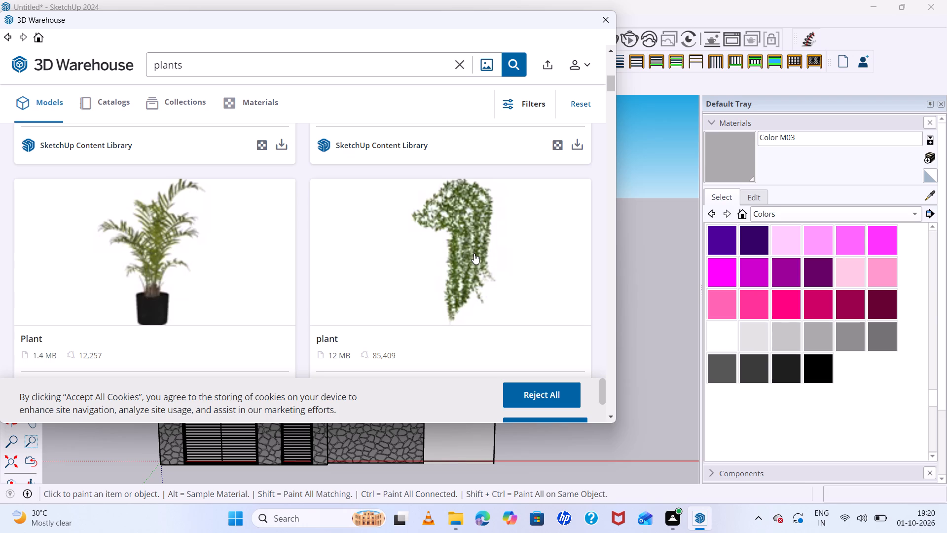
scroll(497, 253, "down", 2)
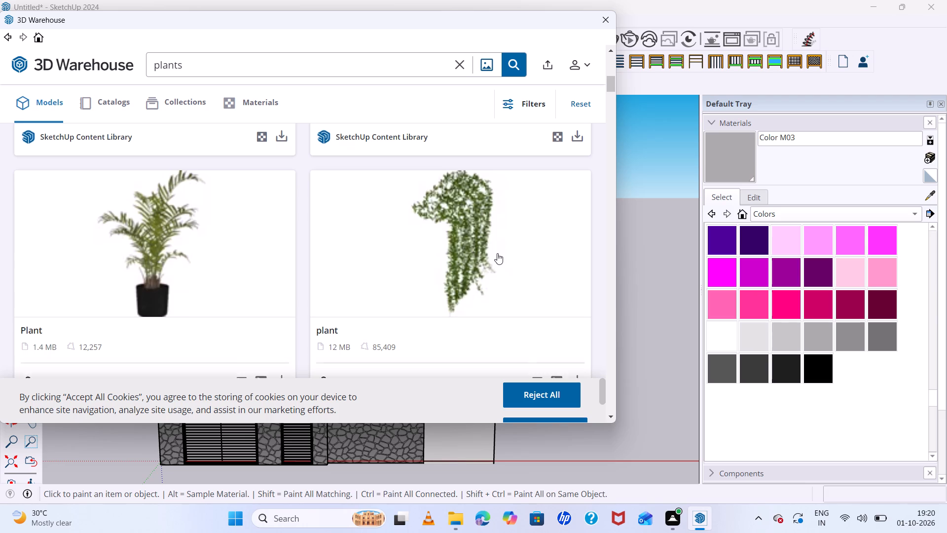
scroll(497, 253, "down", 2)
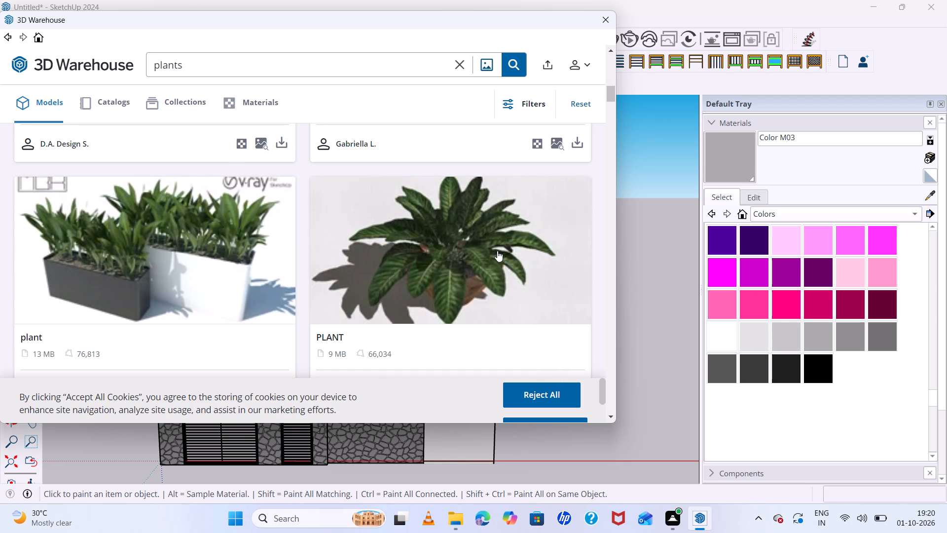
left_click(454, 249)
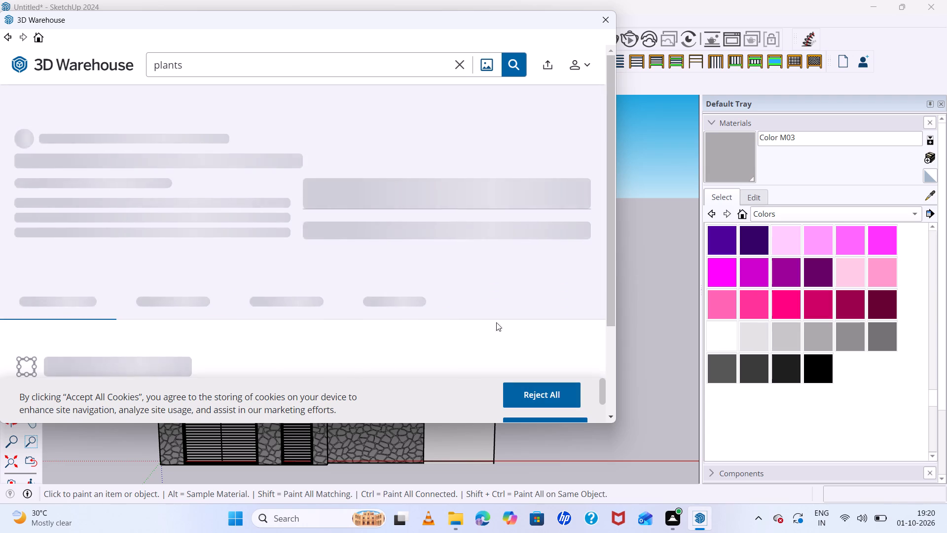
scroll(481, 308, "down", 6)
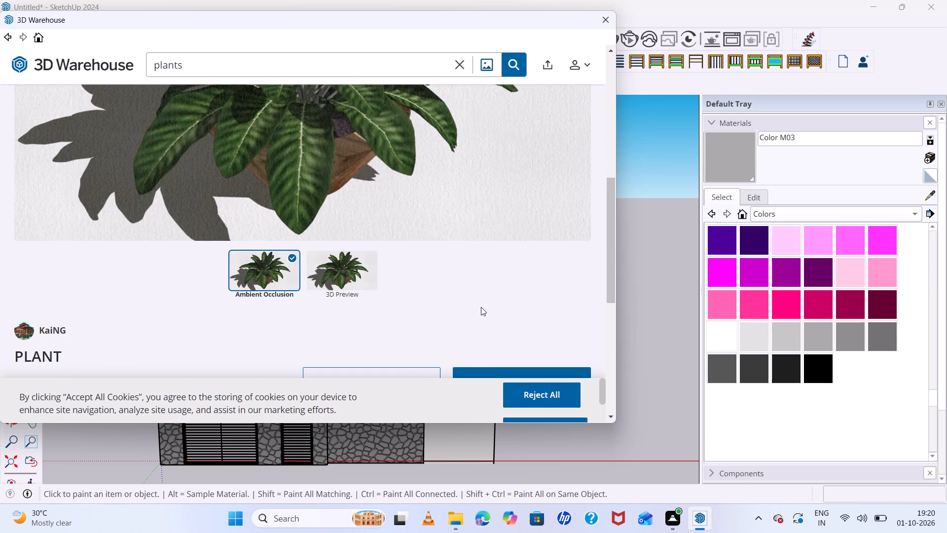
scroll(481, 307, "down", 4)
left_click(519, 137)
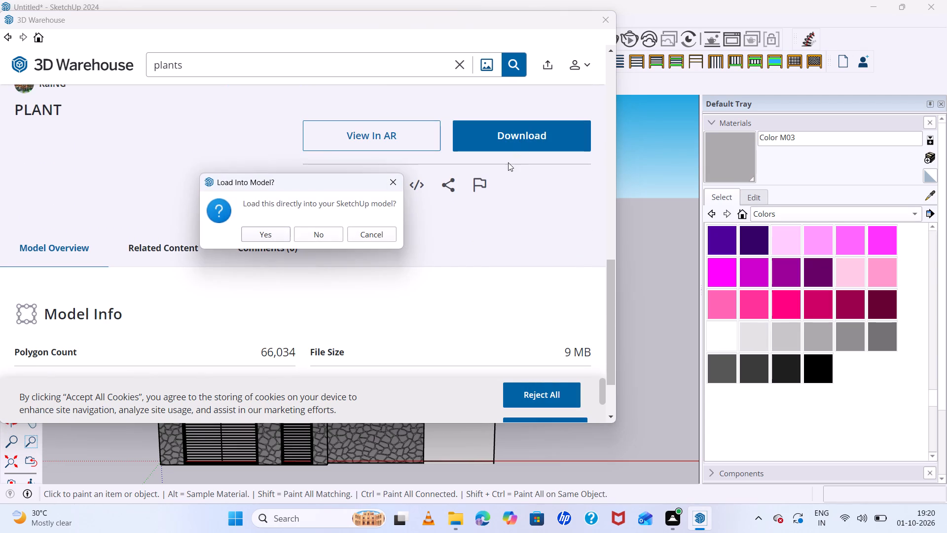
left_click(262, 235)
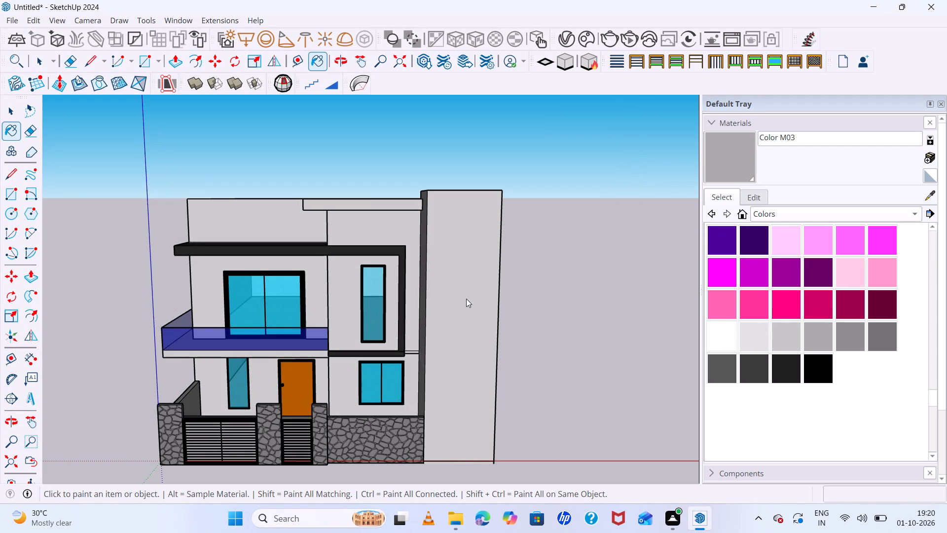
scroll(467, 298, "down", 5)
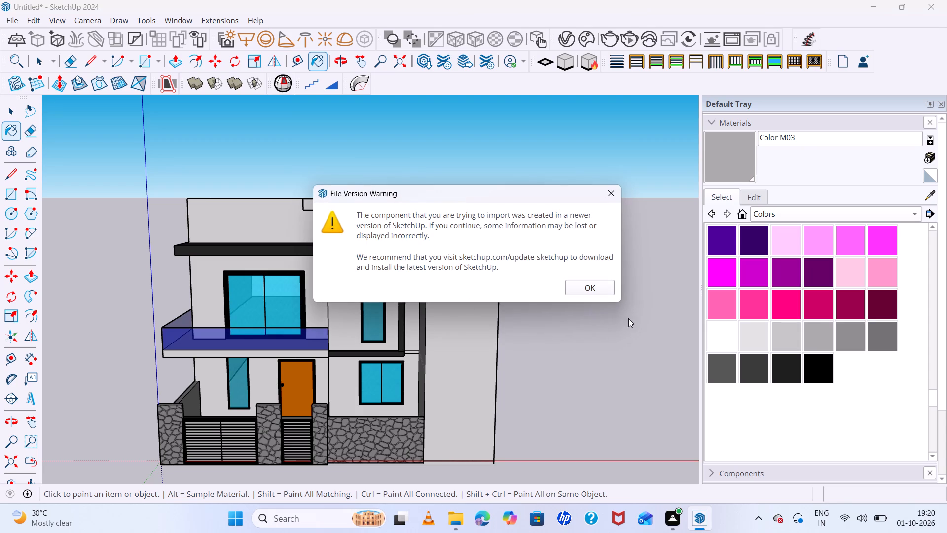
left_click(582, 290)
Place the potted plant component on the ground beside the house, near the red axis and past the tall side wall.
scroll(522, 353, "down", 6)
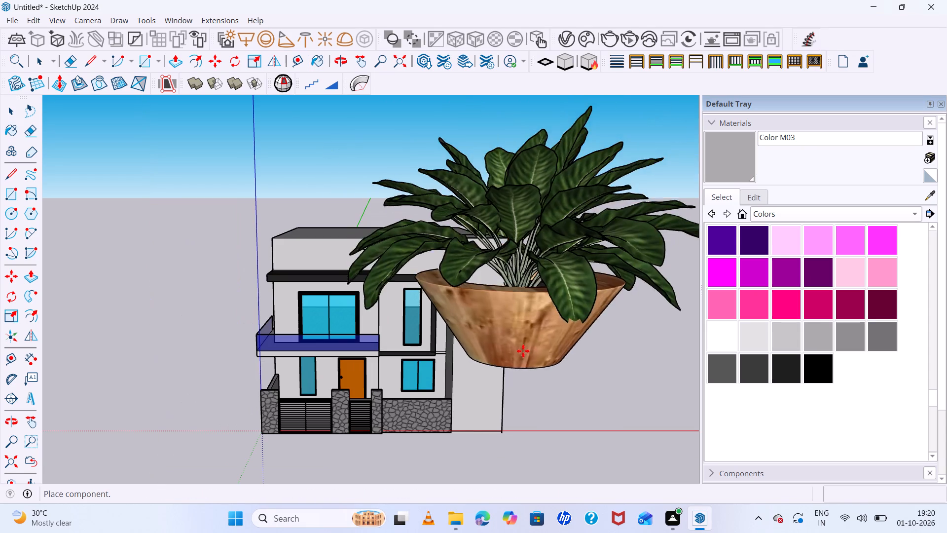
scroll(490, 324, "down", 14)
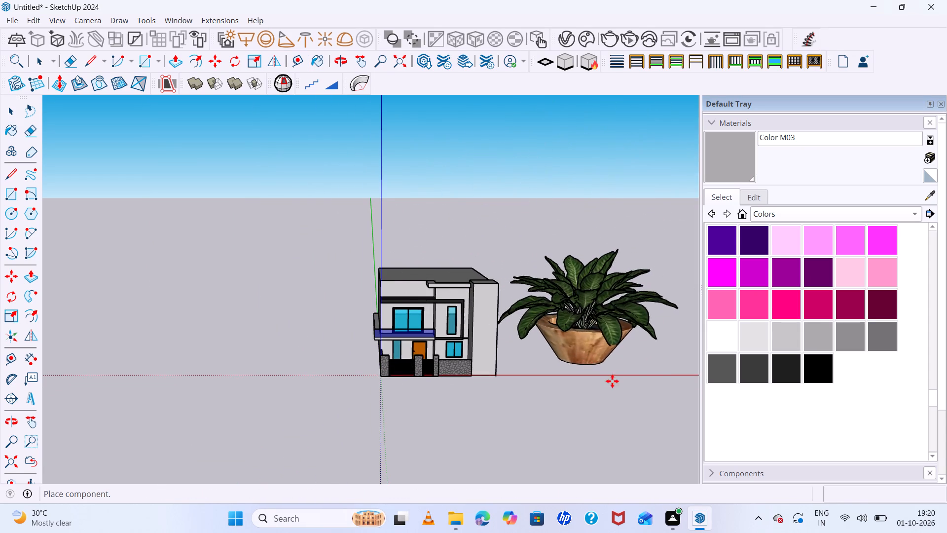
left_click(617, 373)
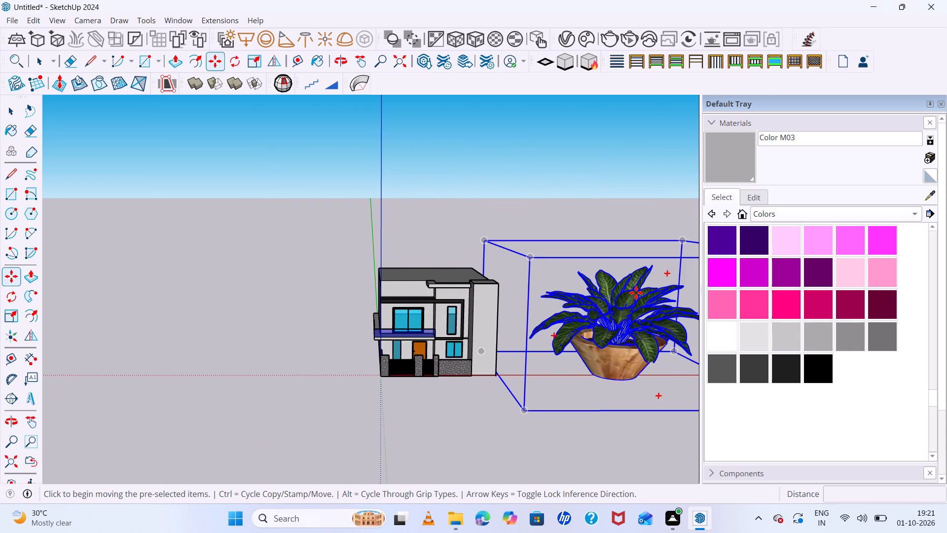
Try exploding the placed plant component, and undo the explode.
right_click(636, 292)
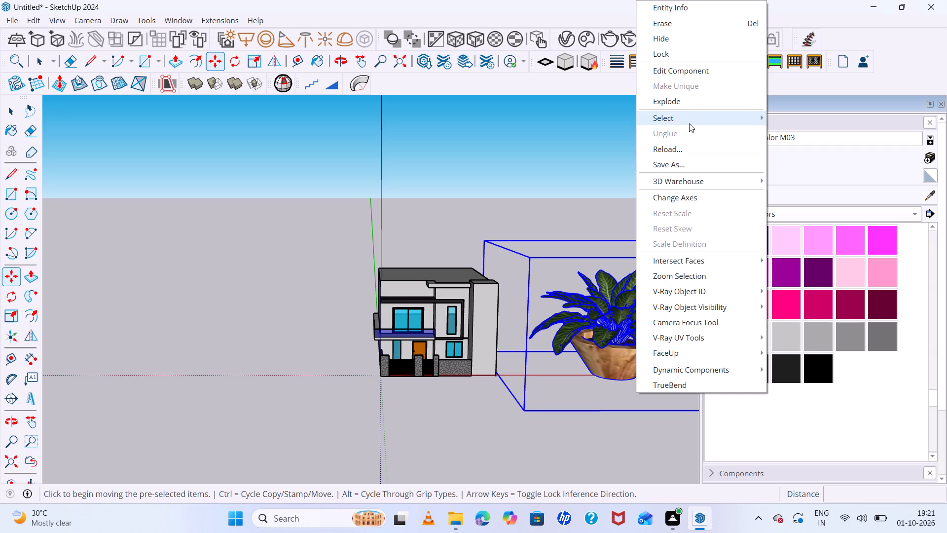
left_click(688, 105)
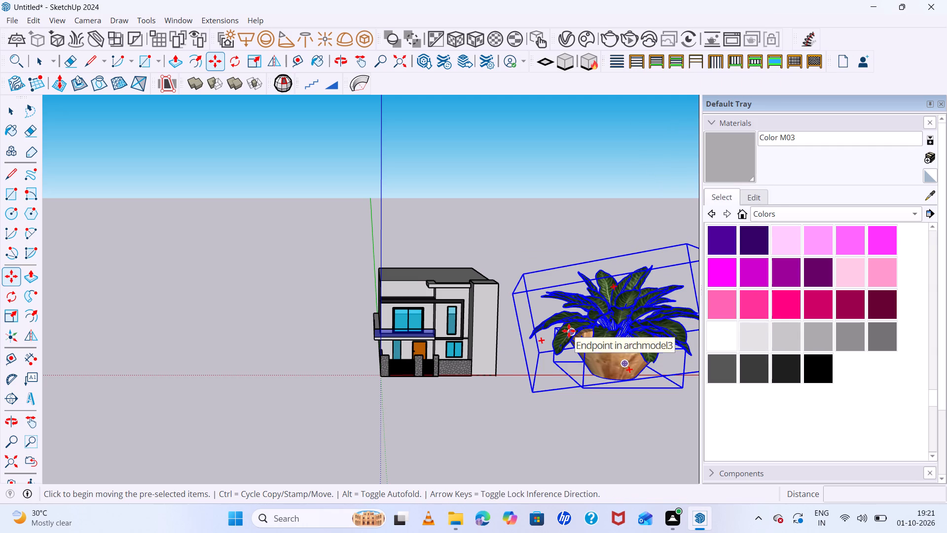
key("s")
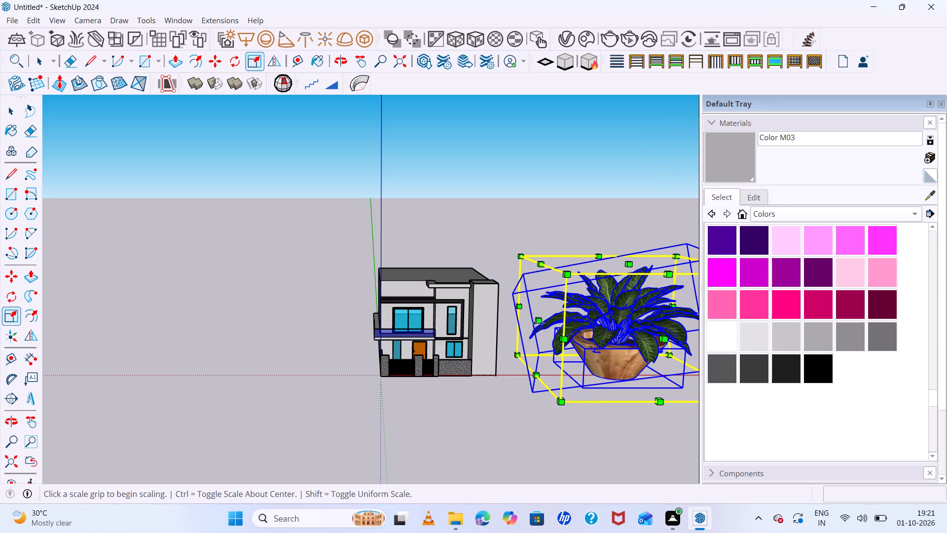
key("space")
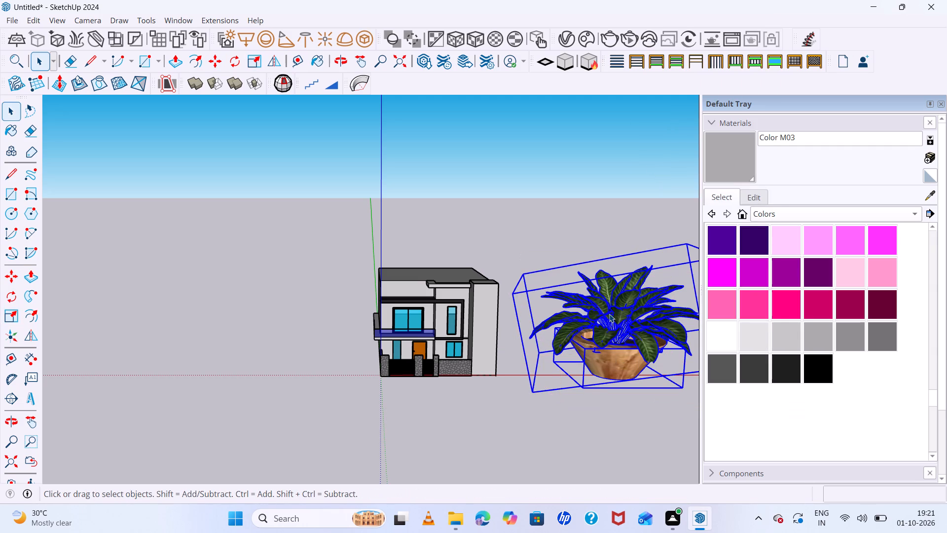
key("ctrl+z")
Scale the plant component narrower along the red axis and shorten it from its base.
left_click(609, 314)
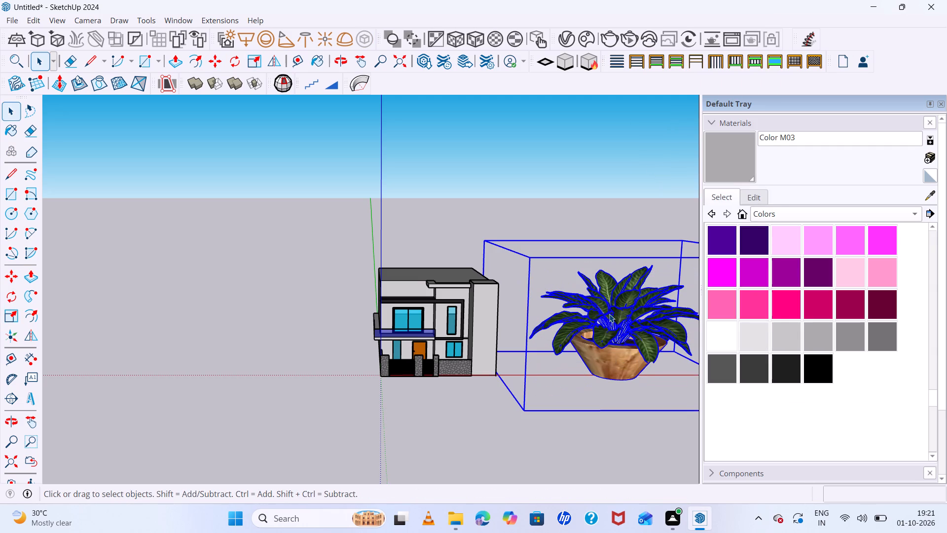
key("s")
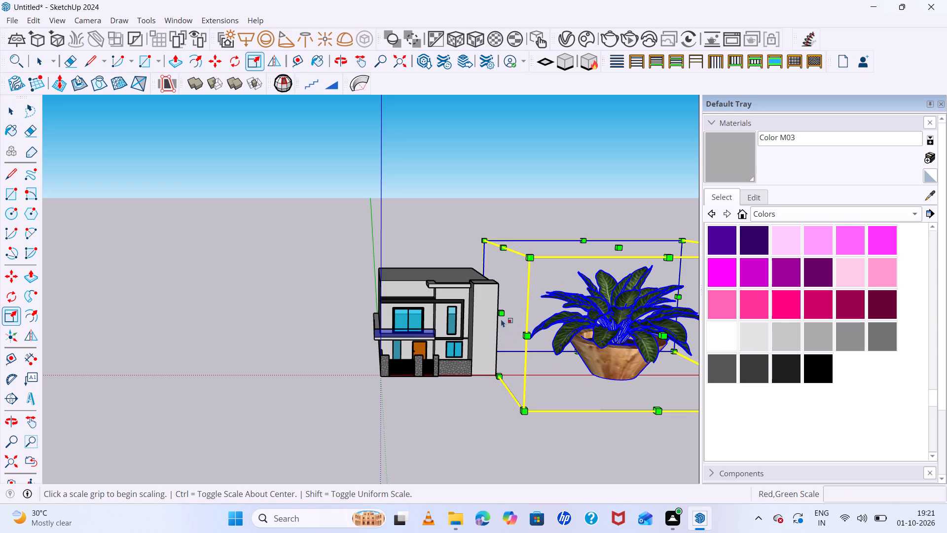
left_click_drag(500, 316, 602, 316)
scroll(566, 312, "down", 10)
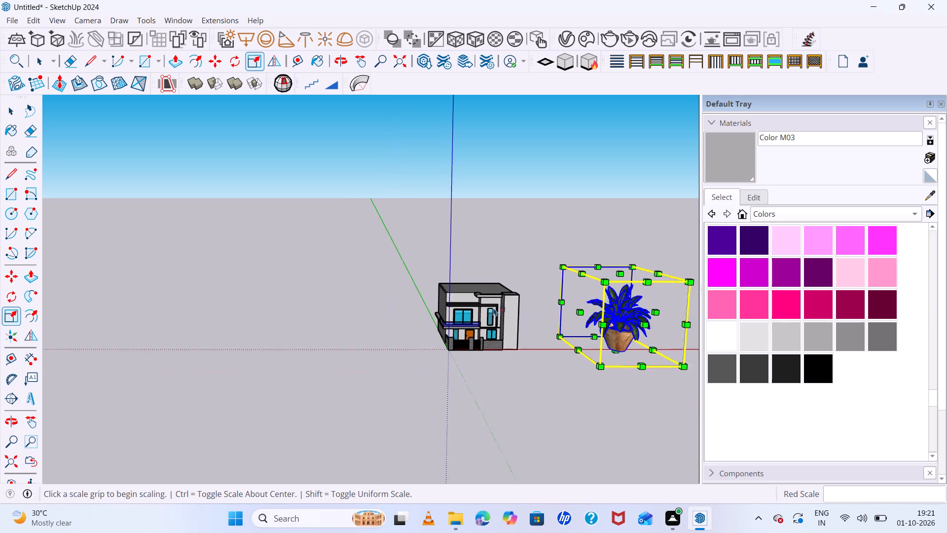
scroll(493, 307, "down", 1)
left_click_drag(611, 355, 598, 311)
scroll(586, 291, "up", 11)
Stretch the plant from its base with a green-blue scale of about 1.00, 2.70, and scale its height to about 0.44.
left_click_drag(607, 316, 604, 350)
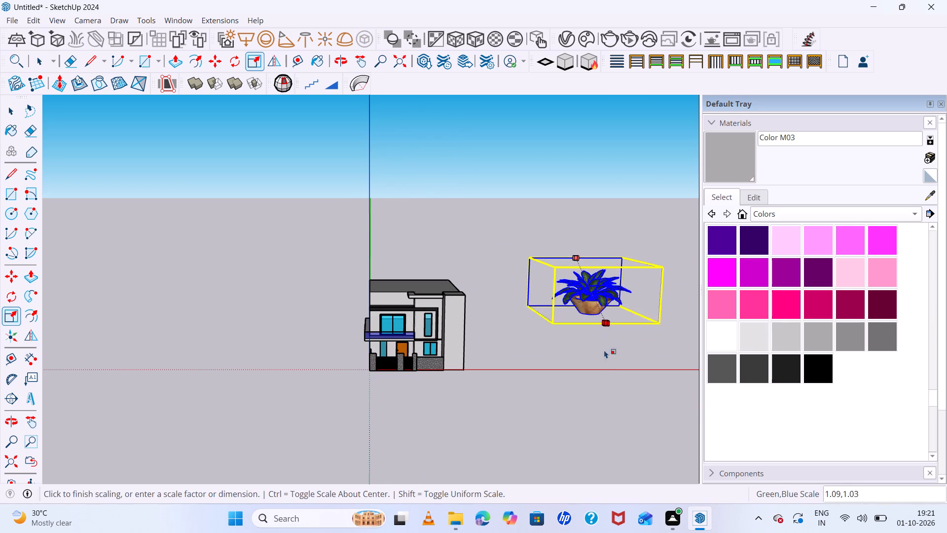
left_click_drag(604, 350, 601, 402)
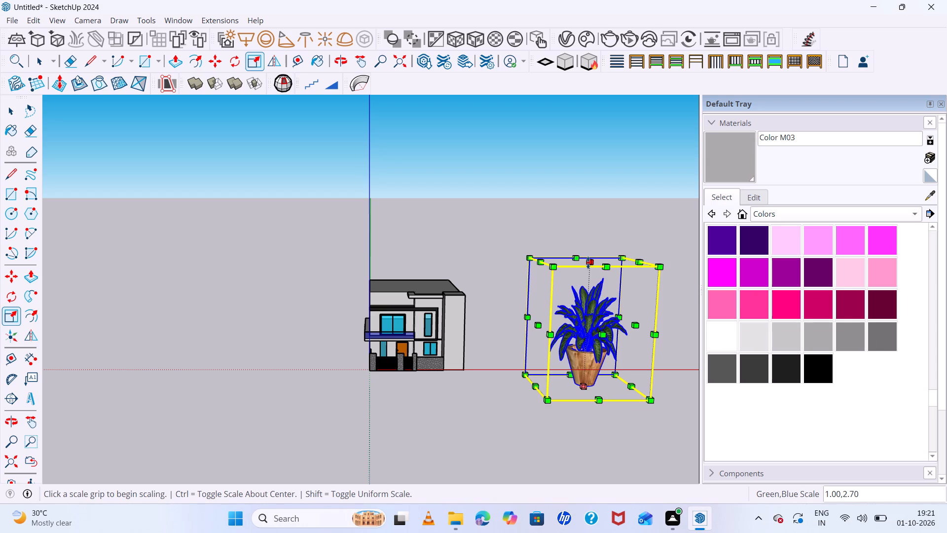
left_click_drag(588, 263, 577, 333)
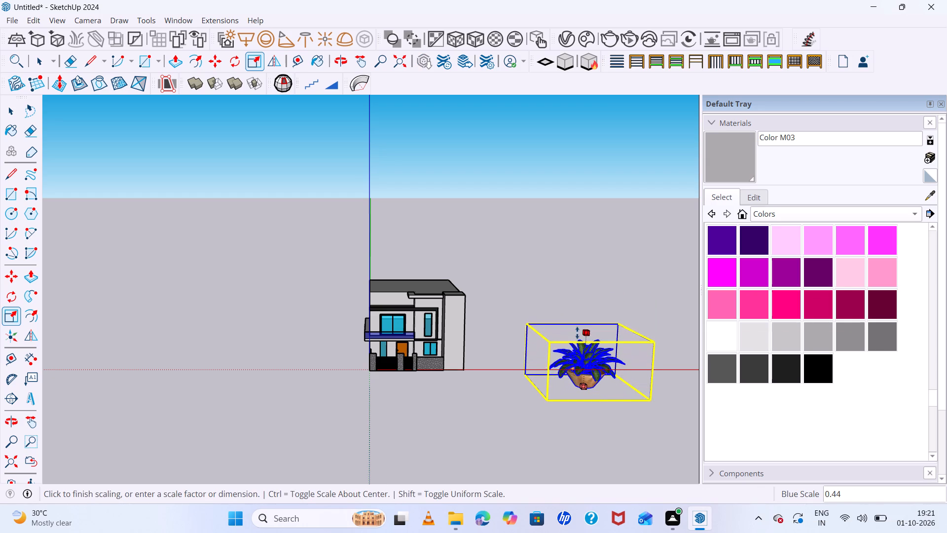
Scale the plant narrower along the red axis and reduce its height from the base.
scroll(549, 383, "up", 12)
scroll(468, 300, "down", 10)
scroll(664, 388, "up", 2)
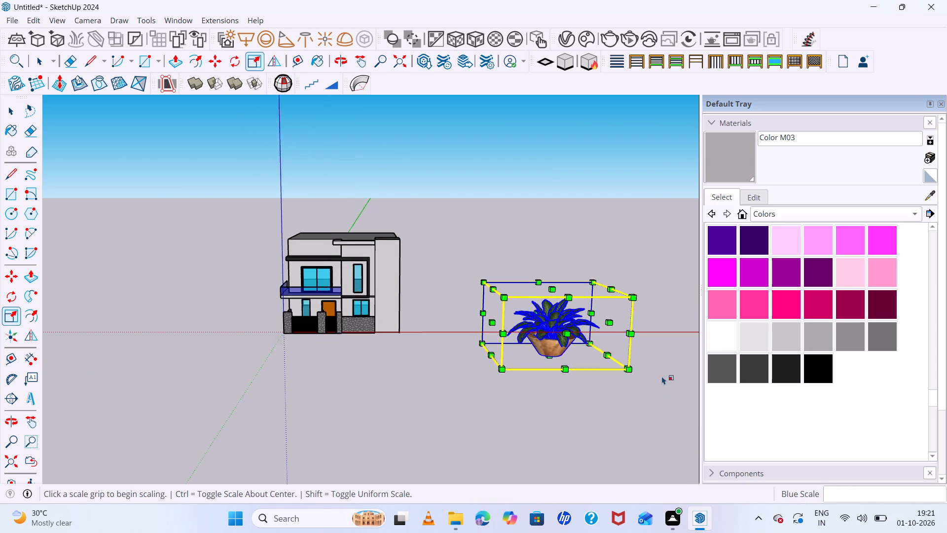
scroll(662, 376, "up", 7)
left_click_drag(552, 274, 475, 282)
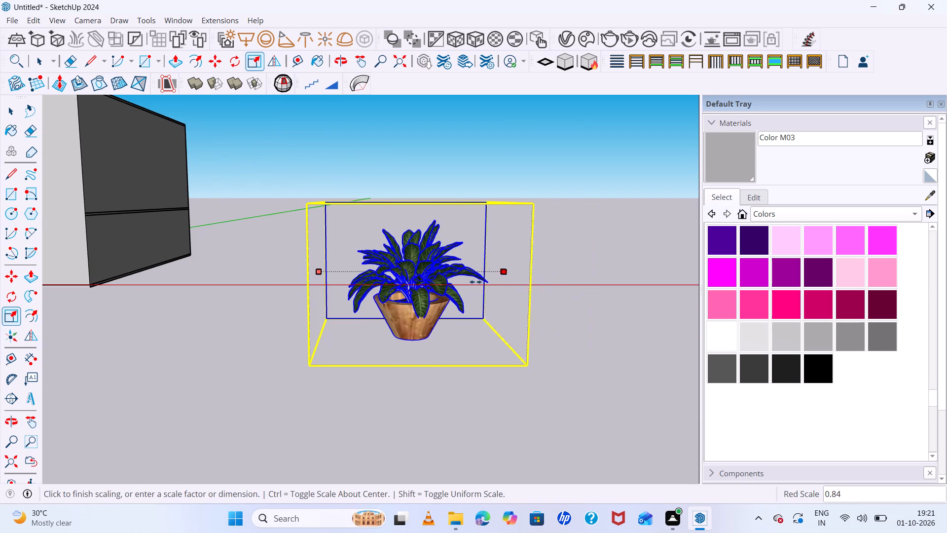
left_click_drag(475, 282, 427, 279)
left_click_drag(367, 365, 375, 318)
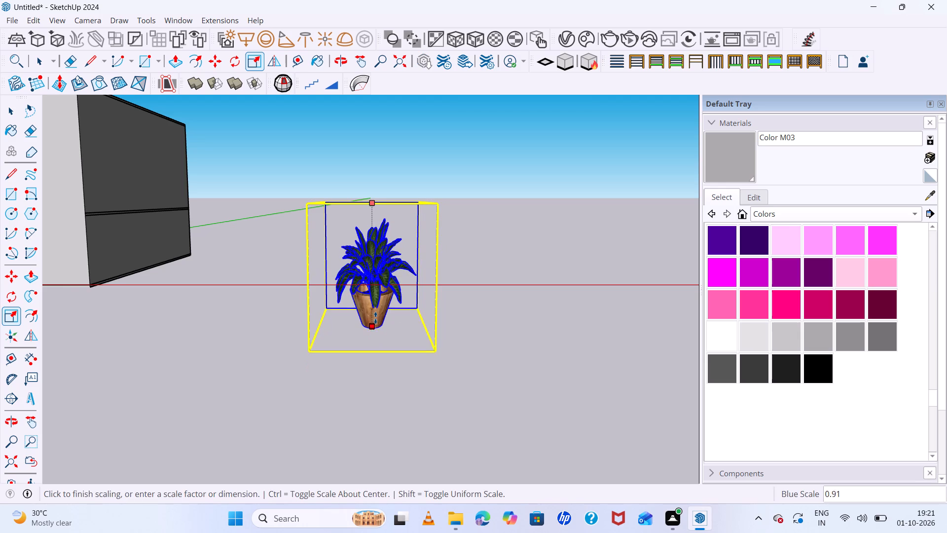
left_click_drag(375, 318, 378, 302)
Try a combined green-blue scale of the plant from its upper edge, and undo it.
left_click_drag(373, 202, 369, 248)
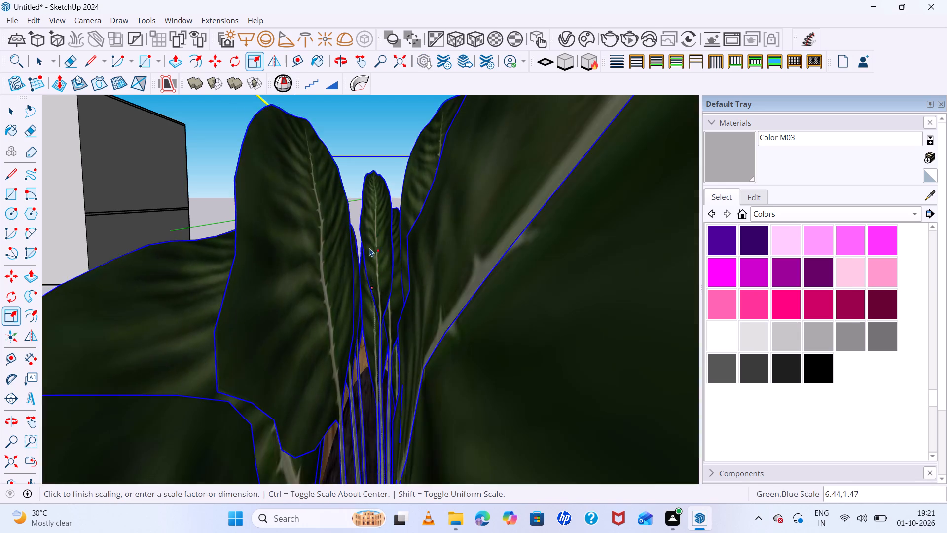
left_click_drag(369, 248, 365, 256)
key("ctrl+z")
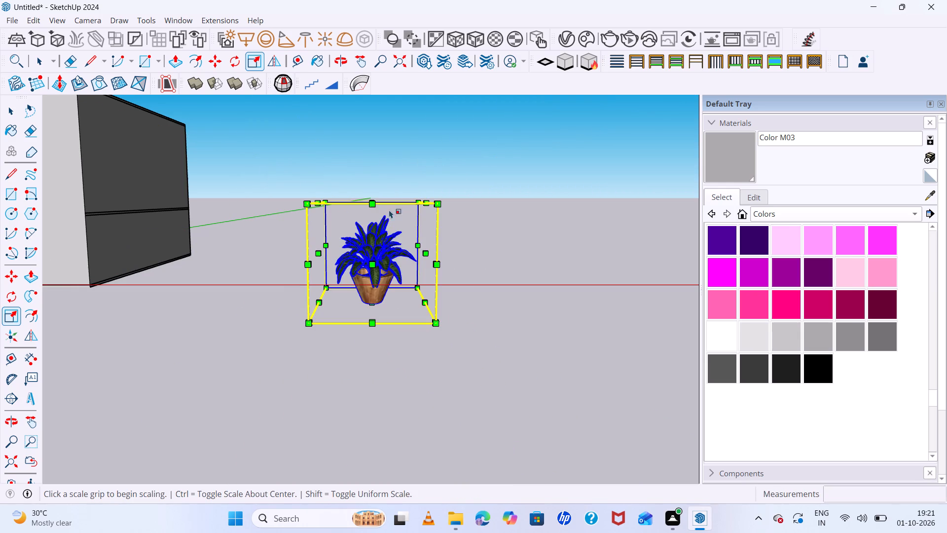
Scale the plant to about 0.48 along the blue axis and about 0.49 along the red axis.
middle_click_drag(395, 224, 398, 279)
left_click_drag(369, 206, 369, 243)
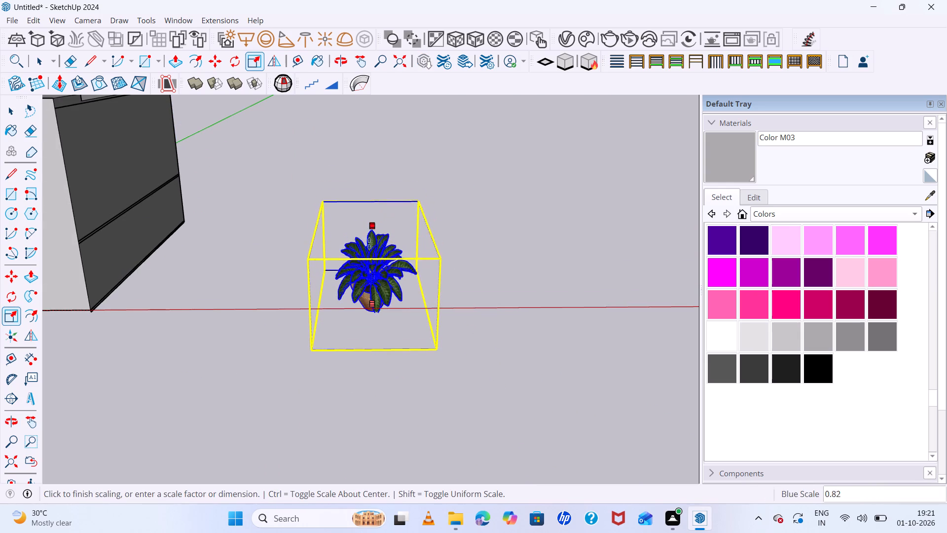
left_click_drag(369, 243, 365, 259)
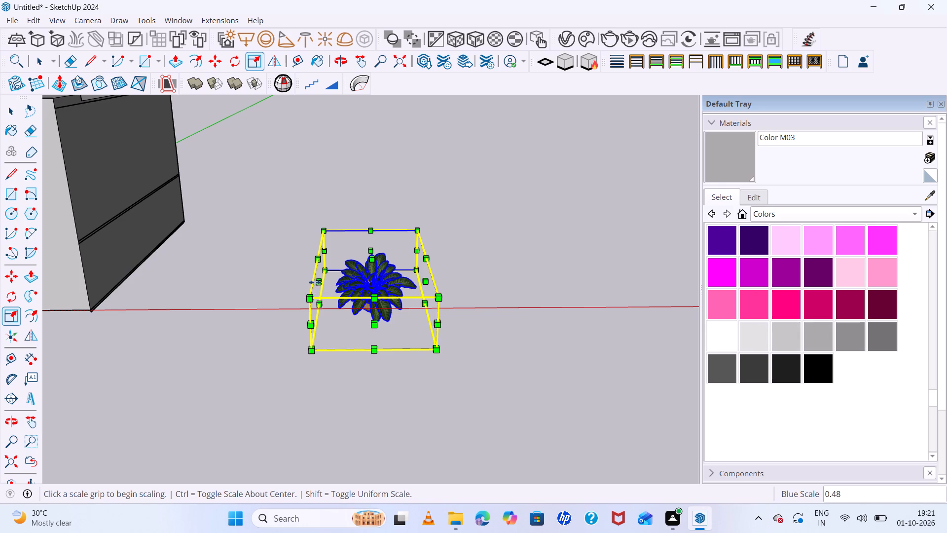
left_click_drag(317, 281, 374, 291)
Shorten the plant further with a green-blue scale from its lower front edge.
middle_click_drag(409, 250, 411, 234)
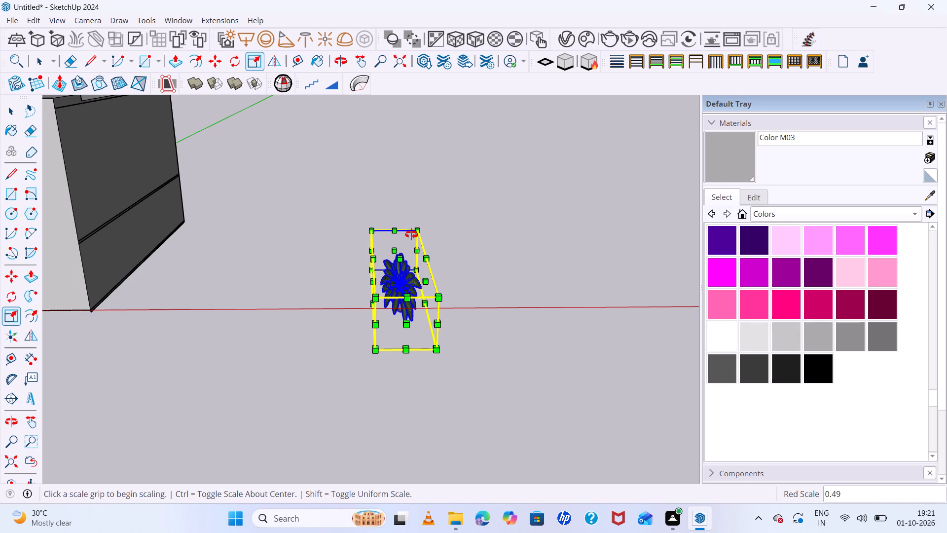
middle_click_drag(411, 234, 420, 188)
scroll(406, 373, "up", 6)
left_click_drag(413, 301, 413, 268)
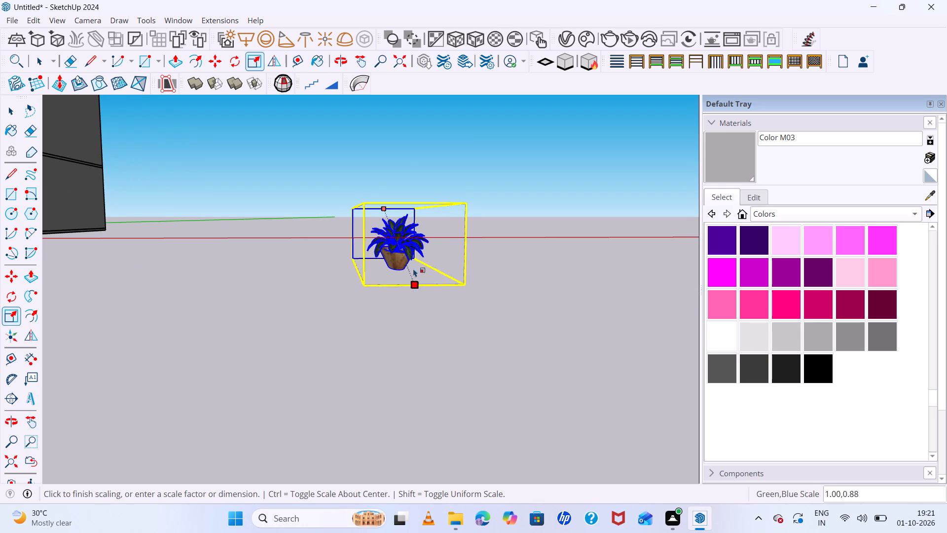
left_click_drag(413, 268, 407, 253)
Scale the plant's depth along the green axis to about 0.20.
scroll(410, 234, "up", 12)
middle_click_drag(457, 245, 377, 312)
scroll(440, 265, "up", 7)
middle_click_drag(413, 238, 264, 160)
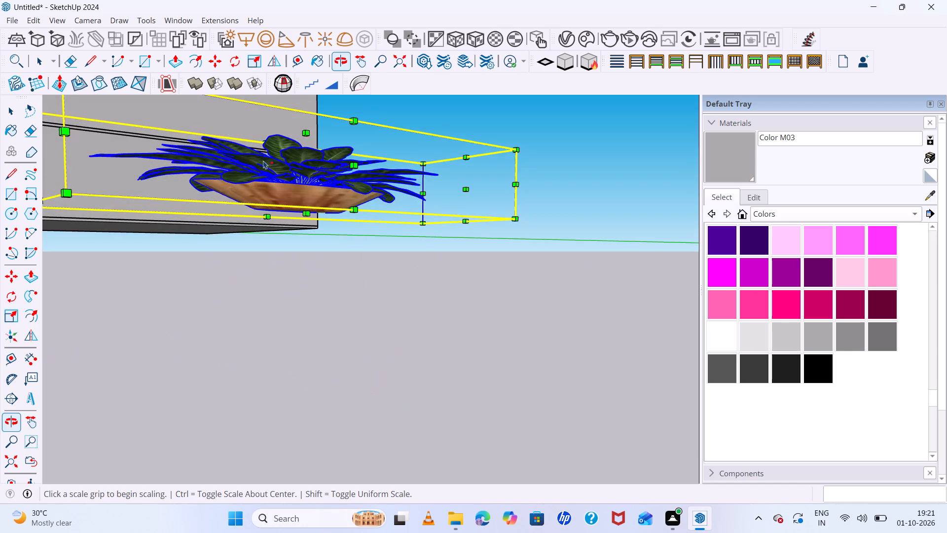
scroll(358, 221, "up", 6)
scroll(343, 196, "down", 6)
scroll(381, 218, "down", 6)
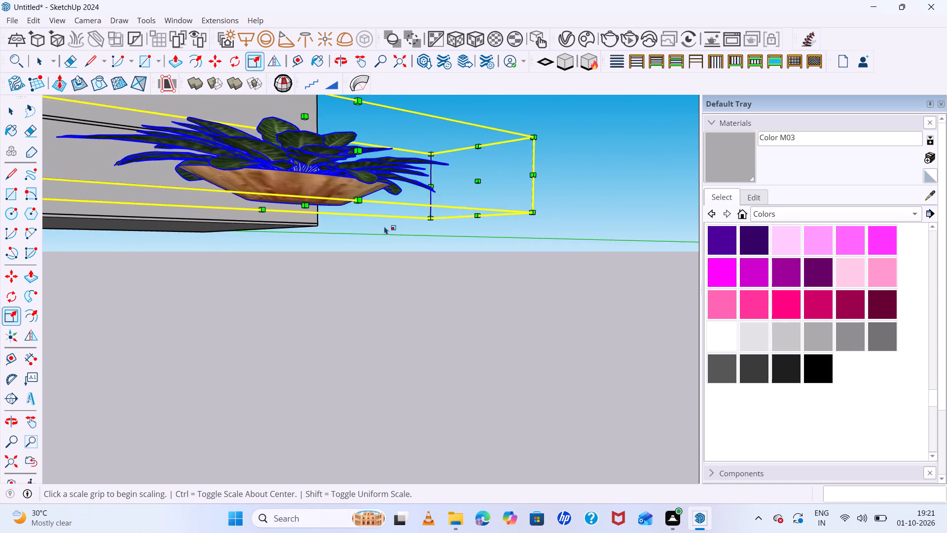
scroll(384, 226, "down", 2)
middle_click_drag(386, 228, 382, 292)
left_click_drag(437, 305, 235, 375)
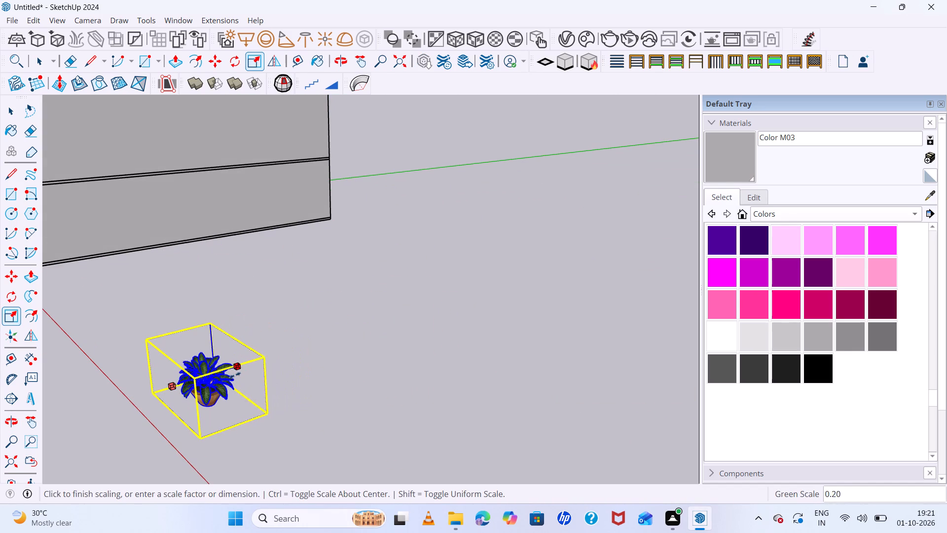
left_click_drag(235, 375, 232, 377)
scroll(262, 376, "down", 6)
scroll(279, 380, "up", 1)
middle_click_drag(279, 380, 474, 378)
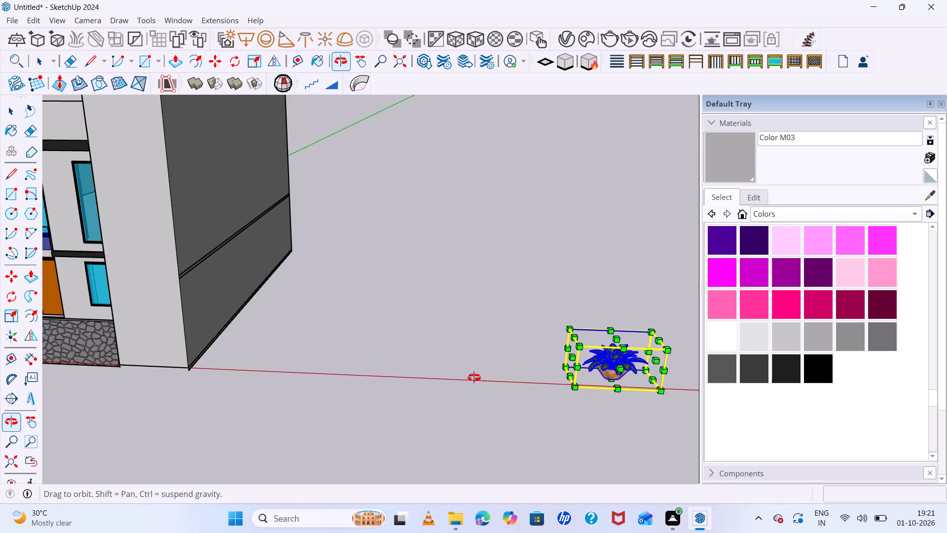
Move the potted plant from beside the house to the ground in front of the stone boundary wall near the small gate.
middle_click_drag(474, 378, 478, 362)
scroll(503, 262, "down", 8)
middle_click_drag(596, 280, 595, 290)
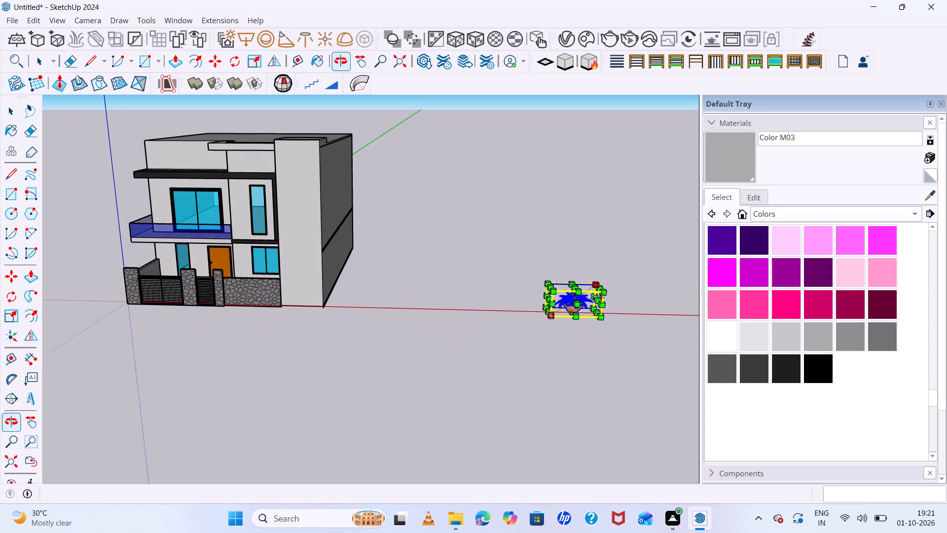
scroll(573, 309, "up", 8)
key("space")
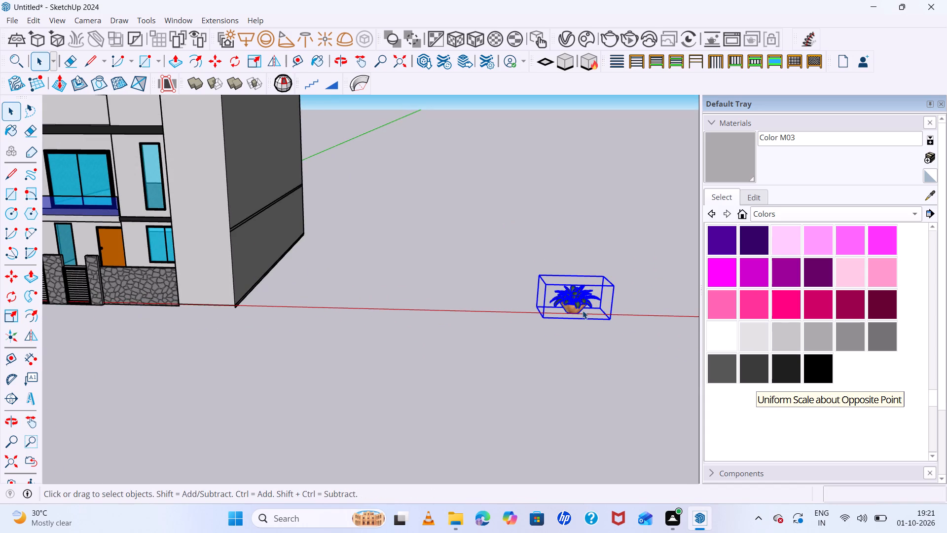
key("m")
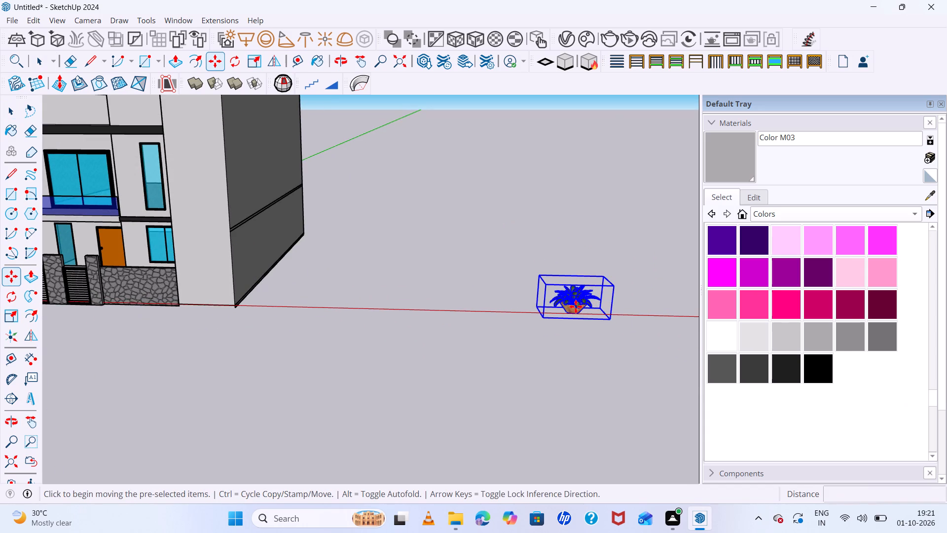
right_click(576, 306)
key("space")
left_click(561, 304)
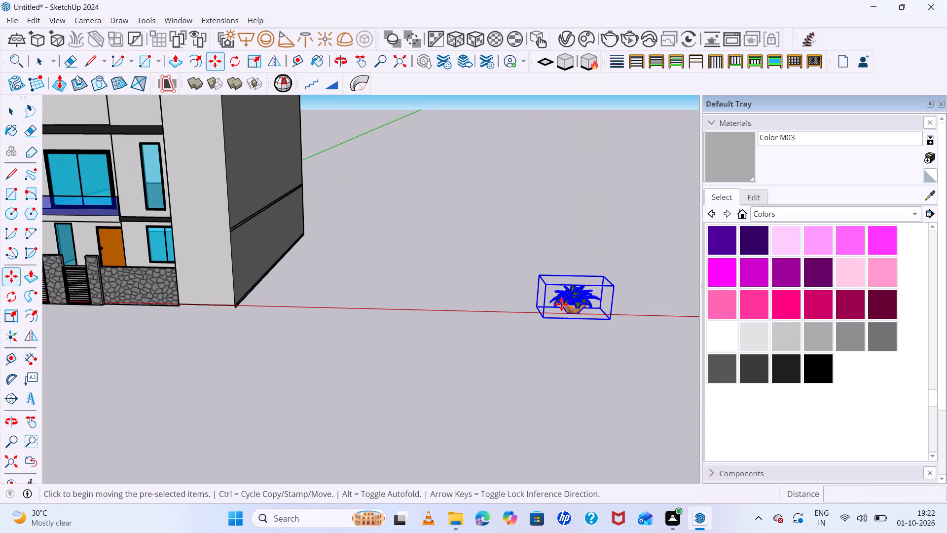
left_click(568, 300)
left_click(574, 300)
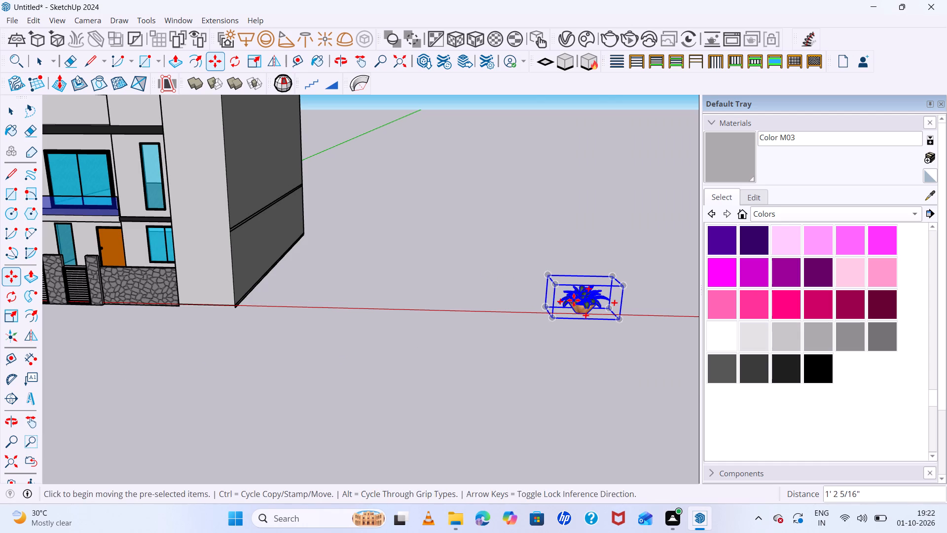
scroll(84, 298, "up", 5)
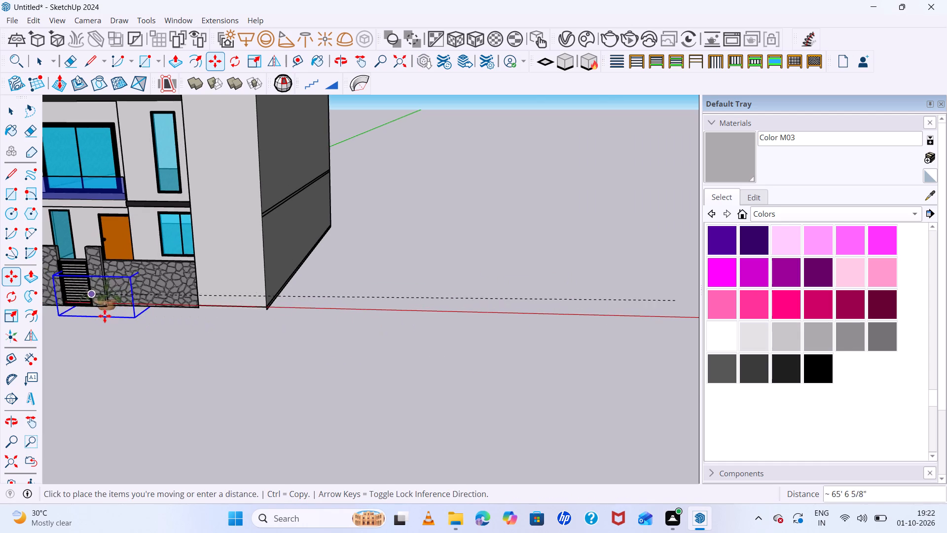
scroll(110, 324, "up", 7)
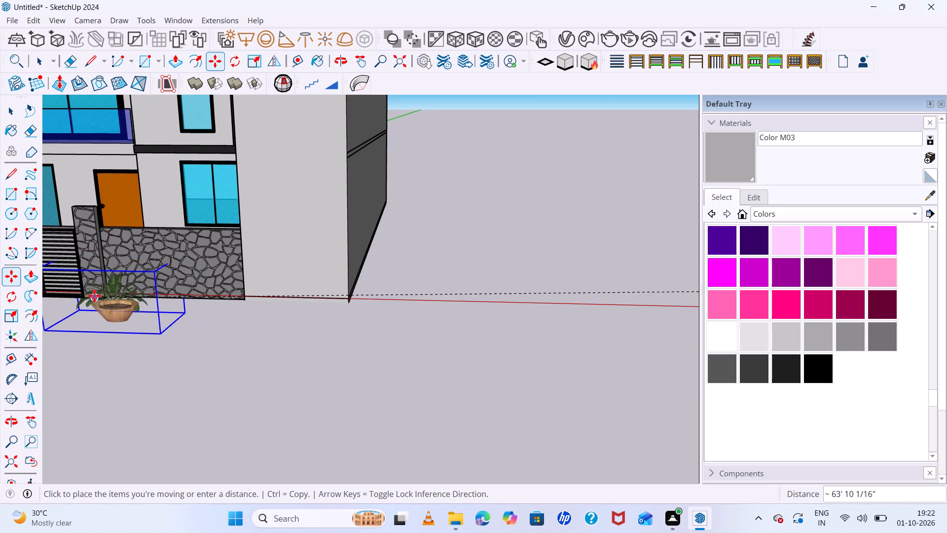
left_click(86, 304)
Explode the potted plant component.
middle_click_drag(119, 323, 344, 331)
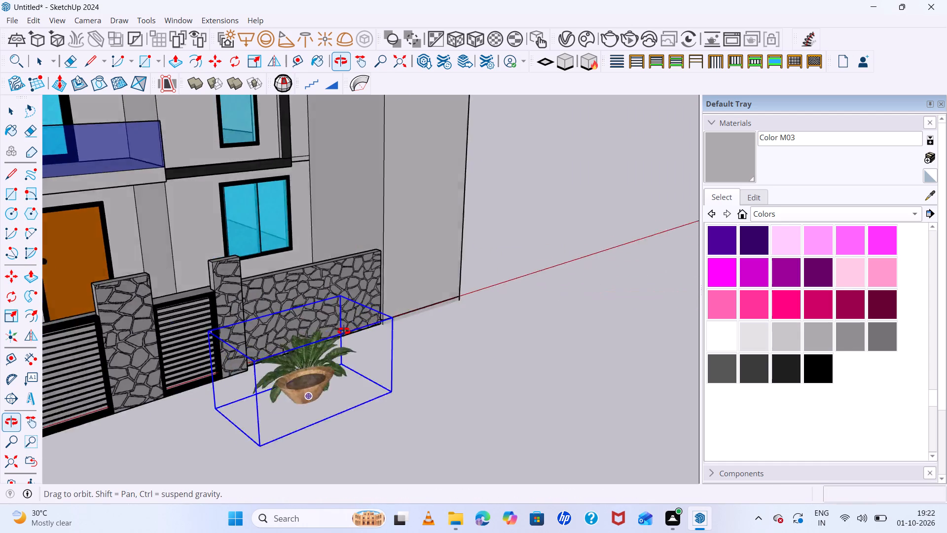
middle_click_drag(344, 331, 396, 301)
scroll(386, 333, "up", 8)
scroll(435, 348, "up", 7)
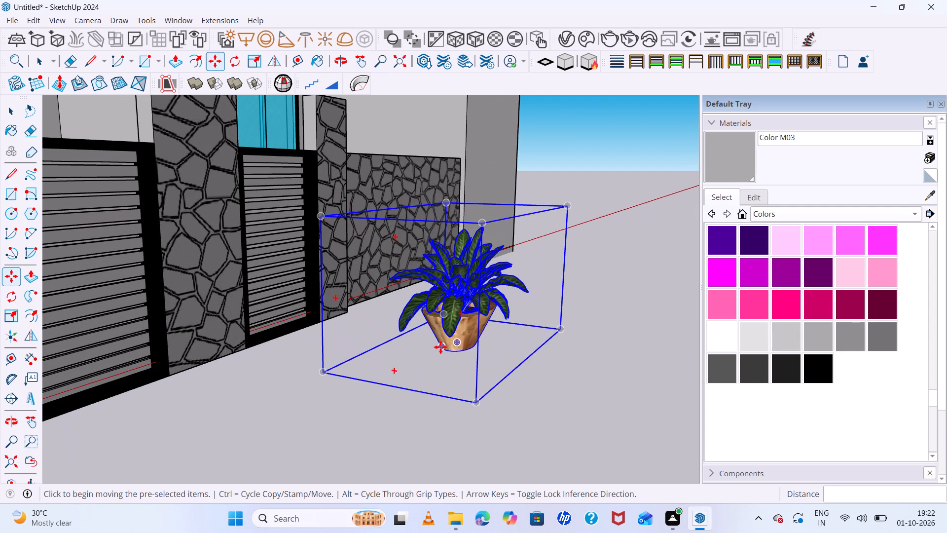
right_click(440, 346)
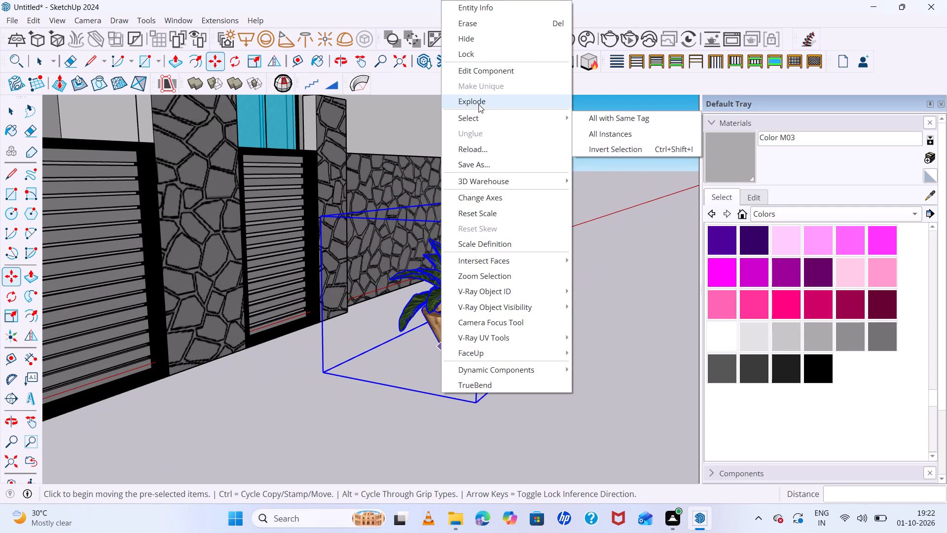
left_click(478, 104)
Reposition the exploded plant on the ground close to the stone wall section beside the small gate.
left_click(441, 351)
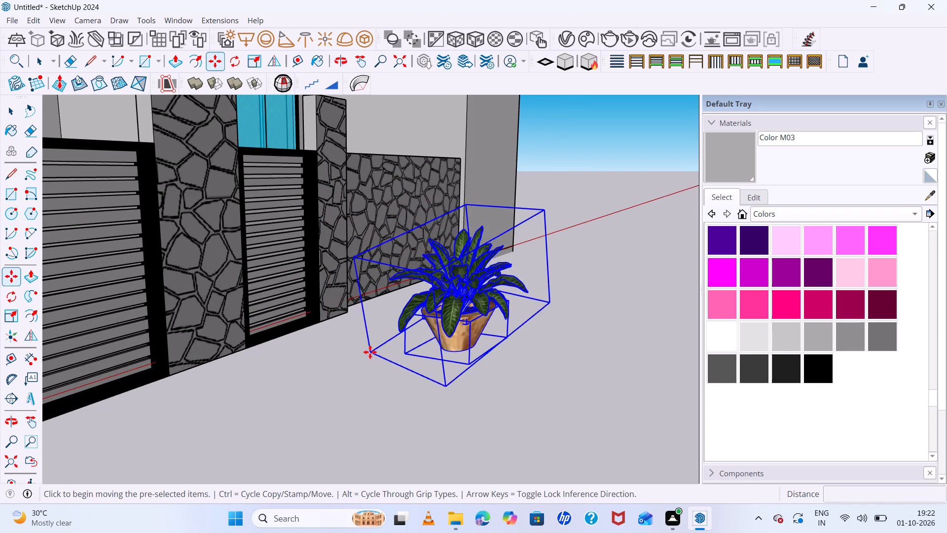
left_click(371, 338)
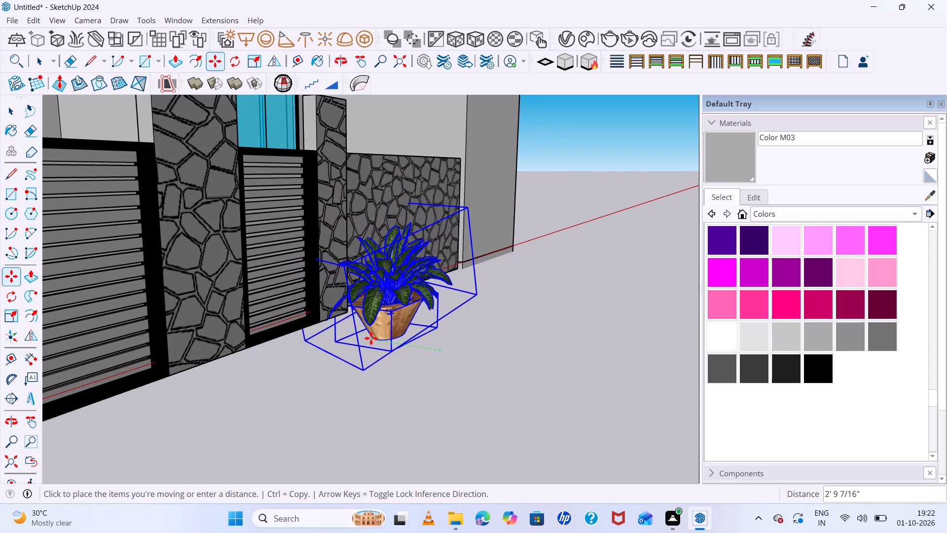
scroll(349, 315, "up", 7)
middle_click_drag(371, 344, 395, 281)
scroll(392, 300, "up", 4)
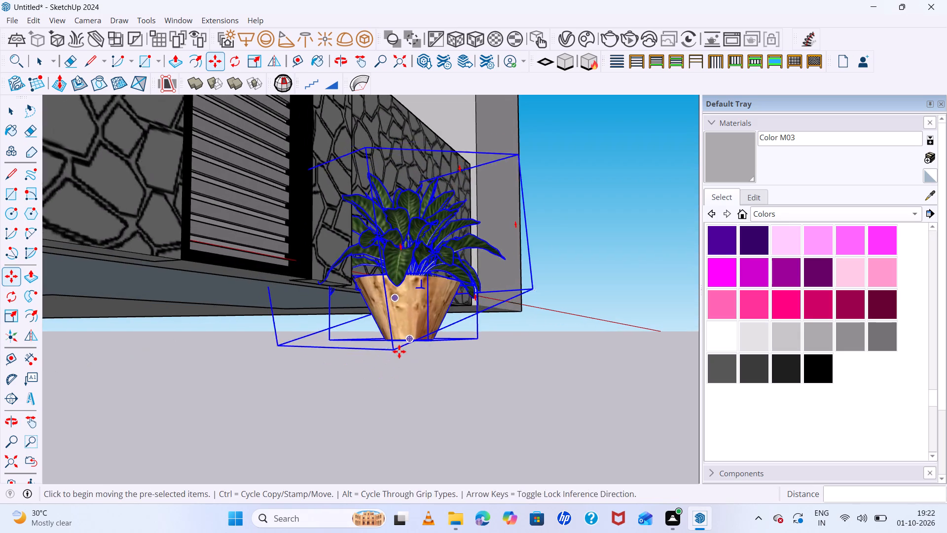
left_click(399, 351)
left_click(347, 285)
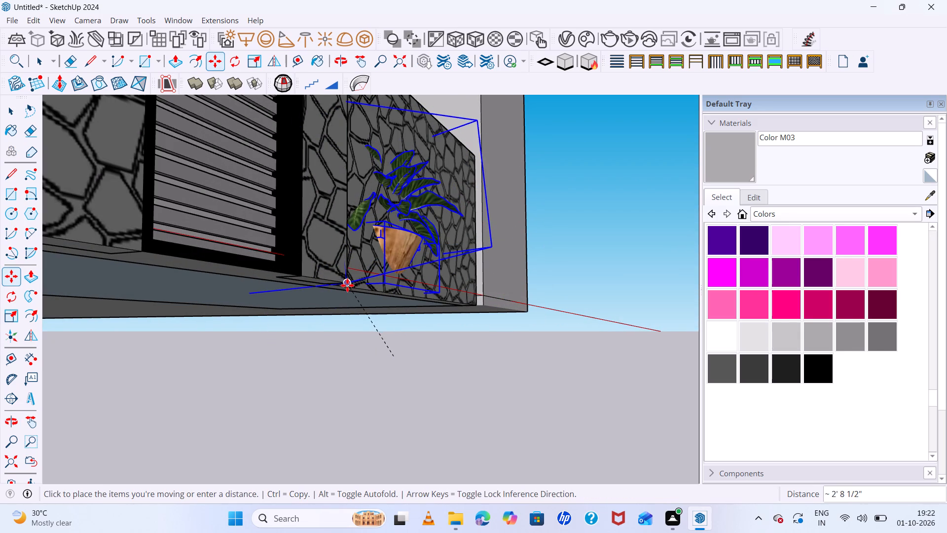
middle_click_drag(412, 293, 344, 334)
left_click(361, 287)
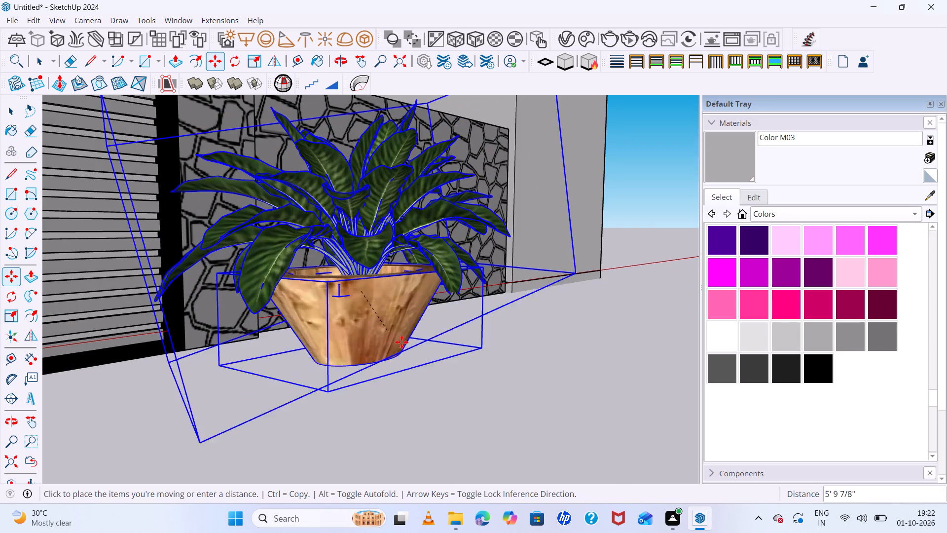
left_click(430, 315)
Copy the potted plant about 5' 5" along the red axis towards the far end of the stone wall, and clear the selection.
scroll(375, 237, "down", 3)
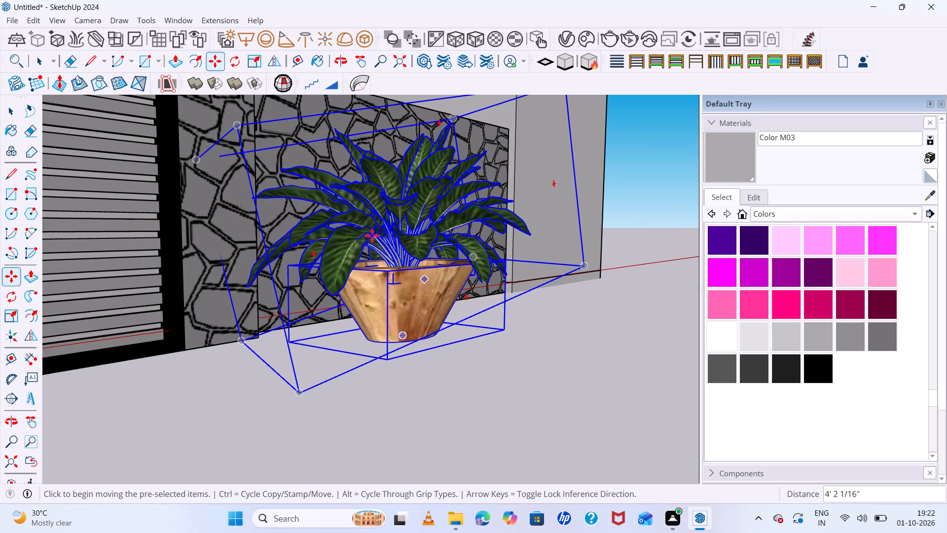
scroll(372, 235, "down", 8)
middle_click_drag(447, 270, 375, 347)
scroll(419, 307, "down", 1)
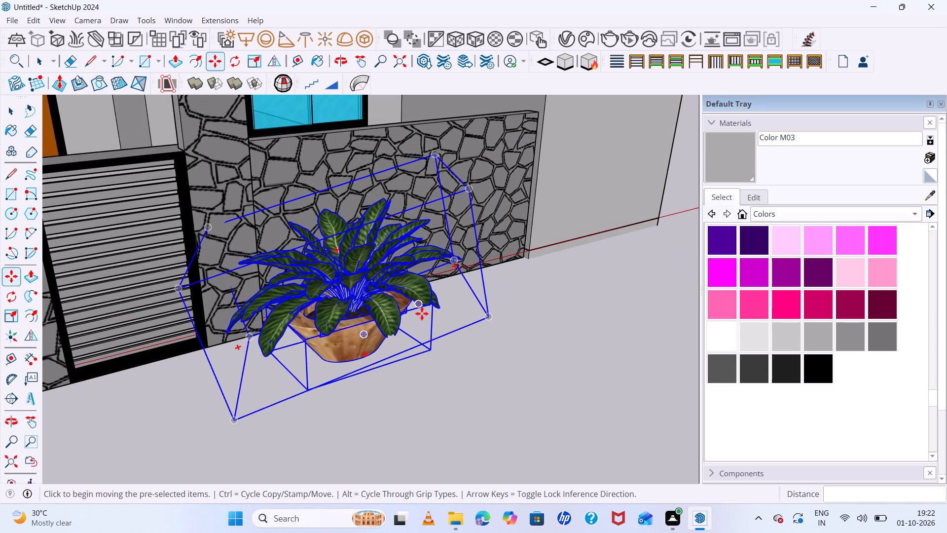
scroll(422, 313, "down", 2)
middle_click_drag(449, 320, 354, 255)
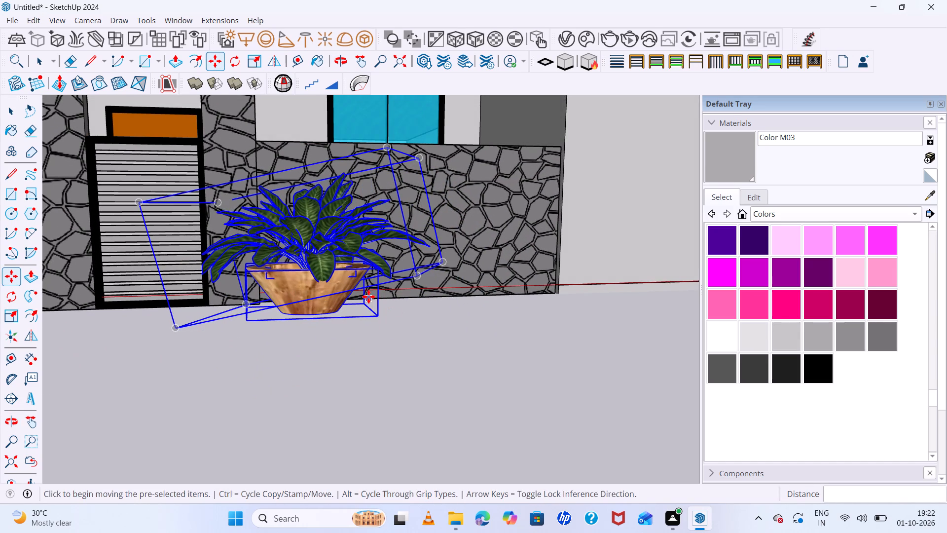
left_click(340, 309, "ctrl")
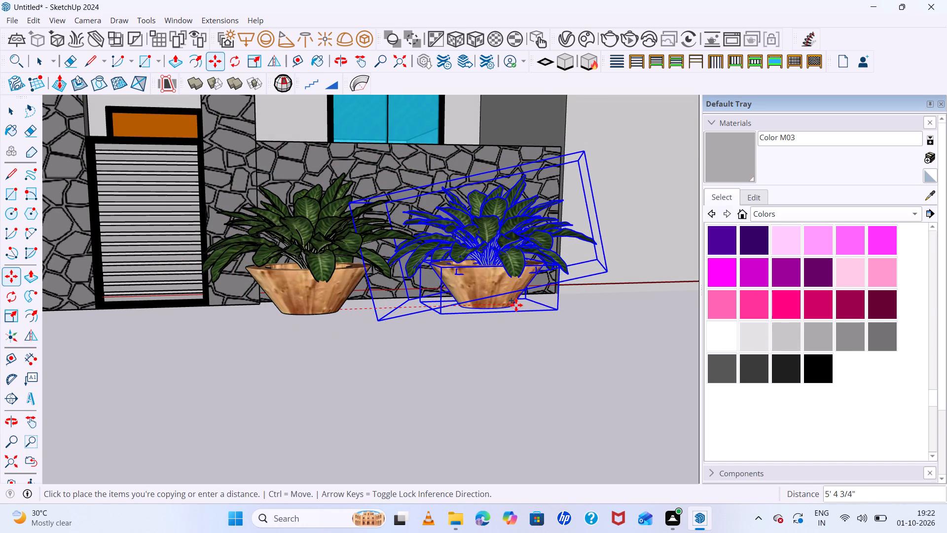
left_click(518, 309)
scroll(423, 310, "down", 17)
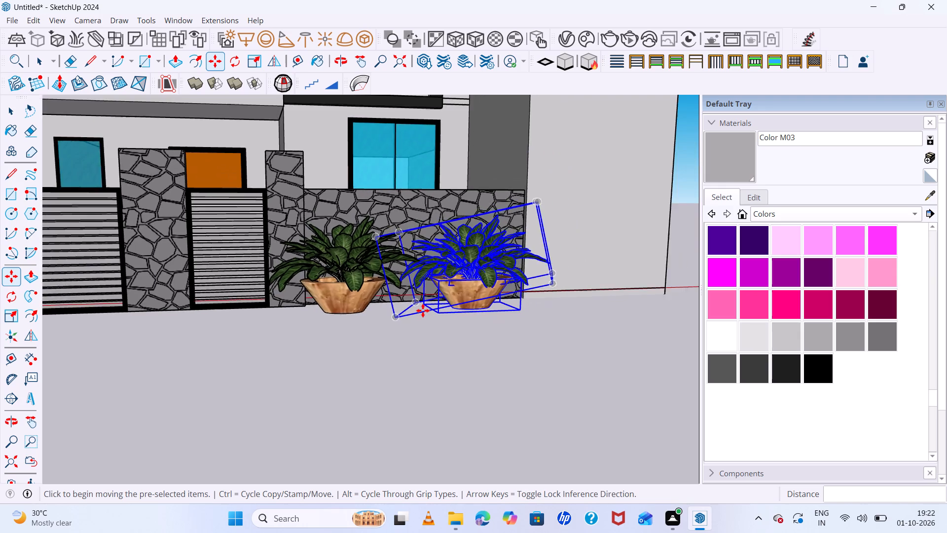
scroll(423, 310, "down", 7)
scroll(376, 310, "down", 7)
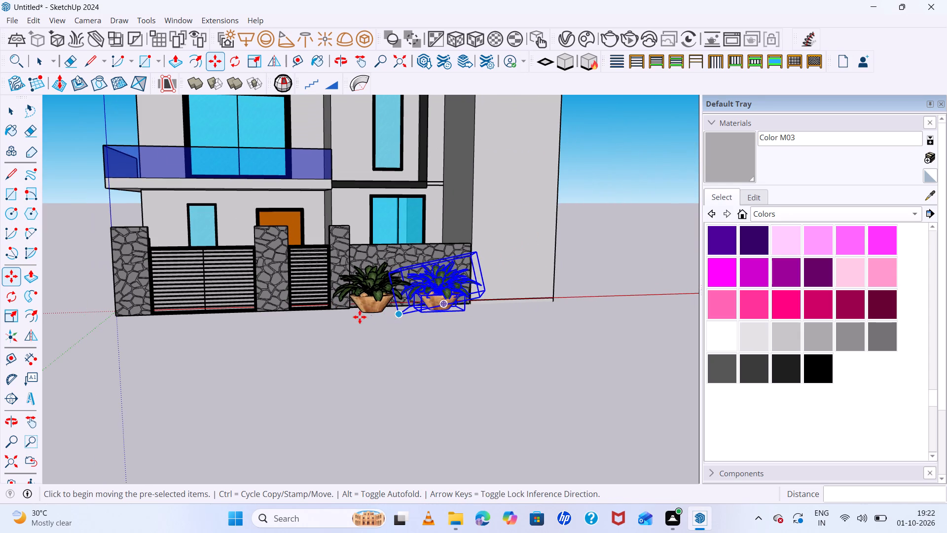
key("space")
left_click(619, 254)
Frame the house's full front elevation, including the gates and both potted plants, for export.
scroll(443, 338, "down", 6)
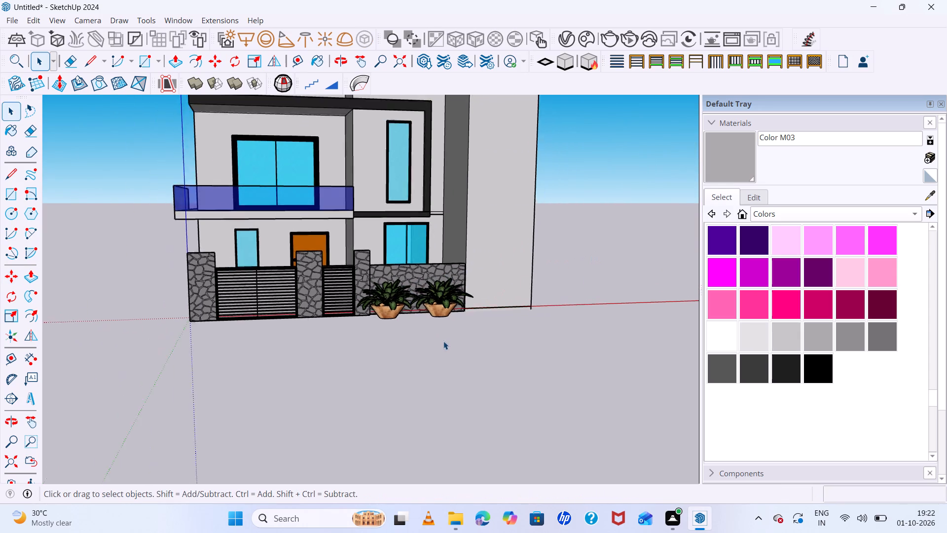
scroll(443, 341, "down", 11)
middle_click_drag(459, 382, 444, 399)
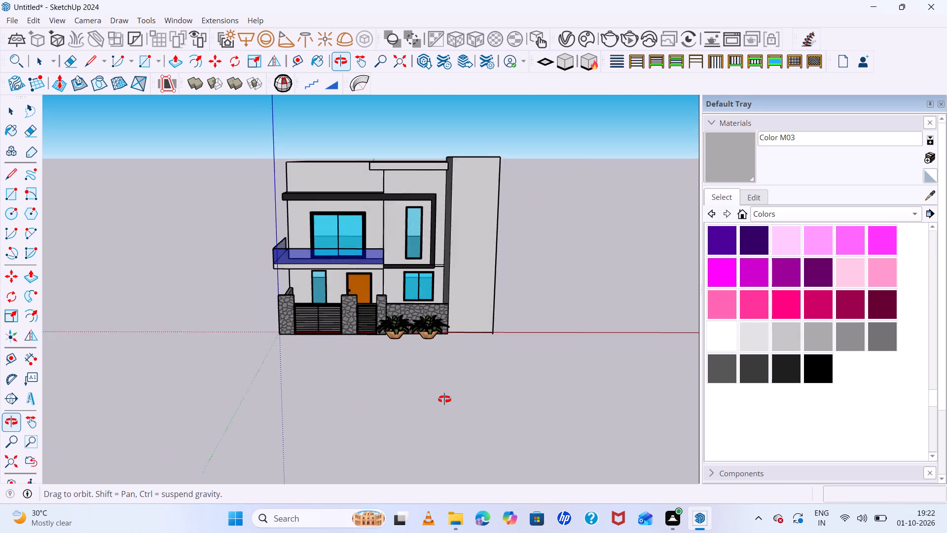
middle_click_drag(444, 399, 446, 399)
scroll(365, 257, "down", 6)
middle_click_drag(390, 305, 344, 223)
scroll(328, 256, "up", 6)
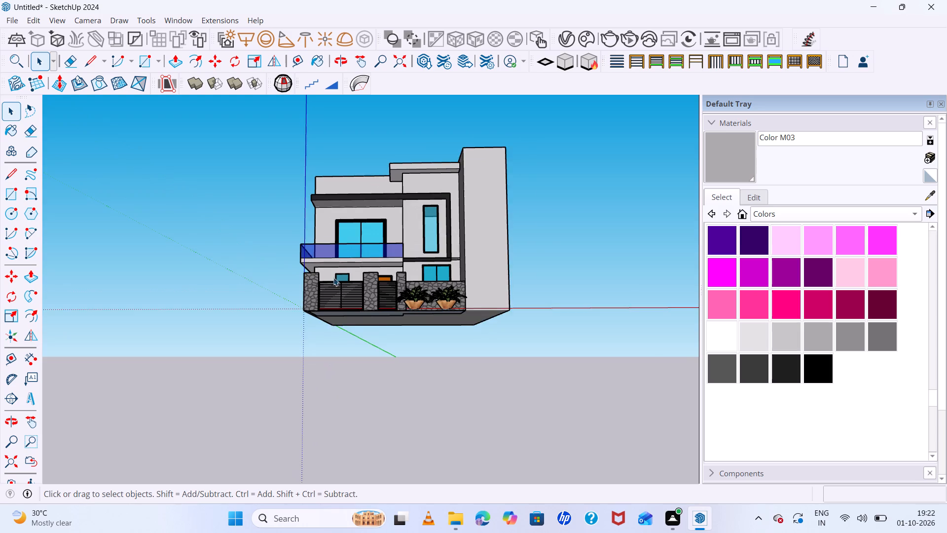
scroll(333, 277, "up", 7)
middle_click_drag(421, 324, 423, 400)
scroll(436, 388, "down", 5)
scroll(541, 182, "up", 2)
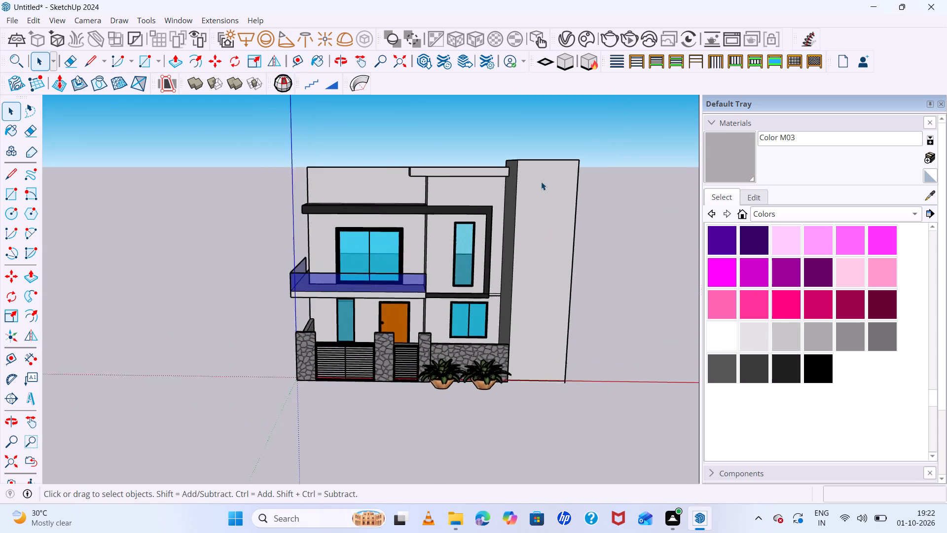
scroll(541, 182, "up", 2)
middle_click_drag(599, 269, 605, 235)
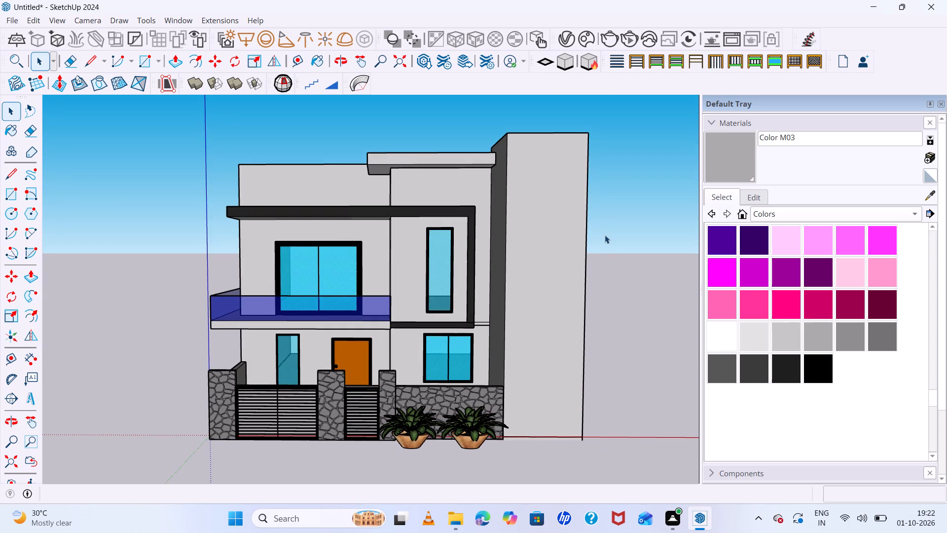
Export the current view as a PDF 2D graphic named "elevation 1" in the skup files folder.
left_click(8, 16)
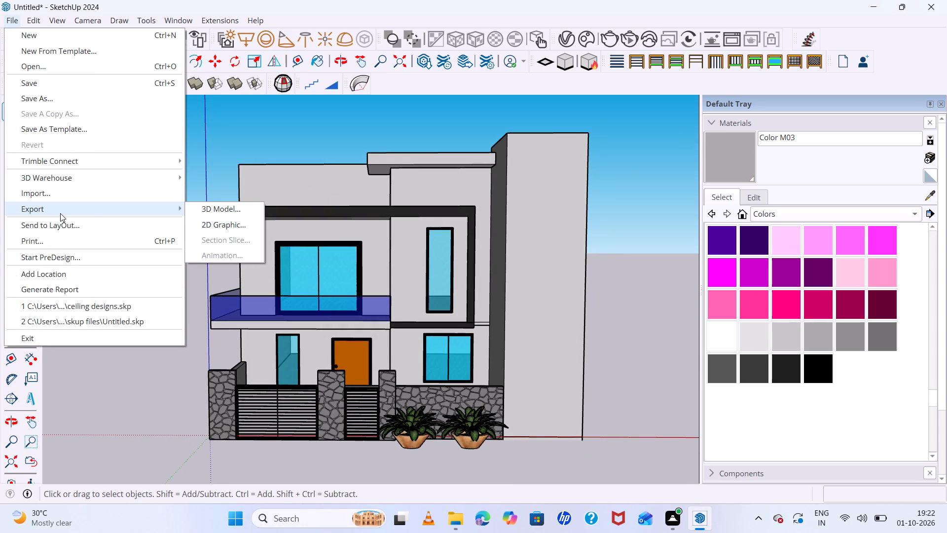
left_click(232, 225)
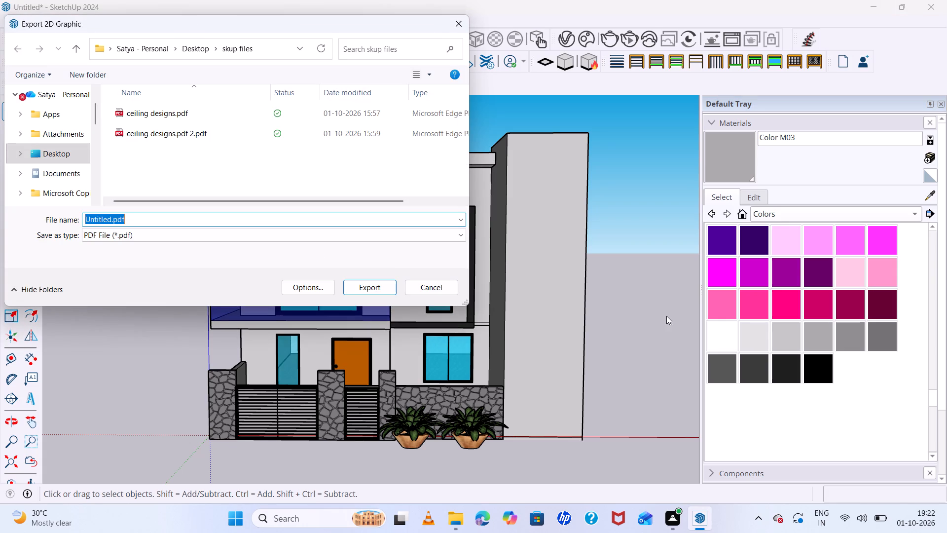
left_click(145, 218)
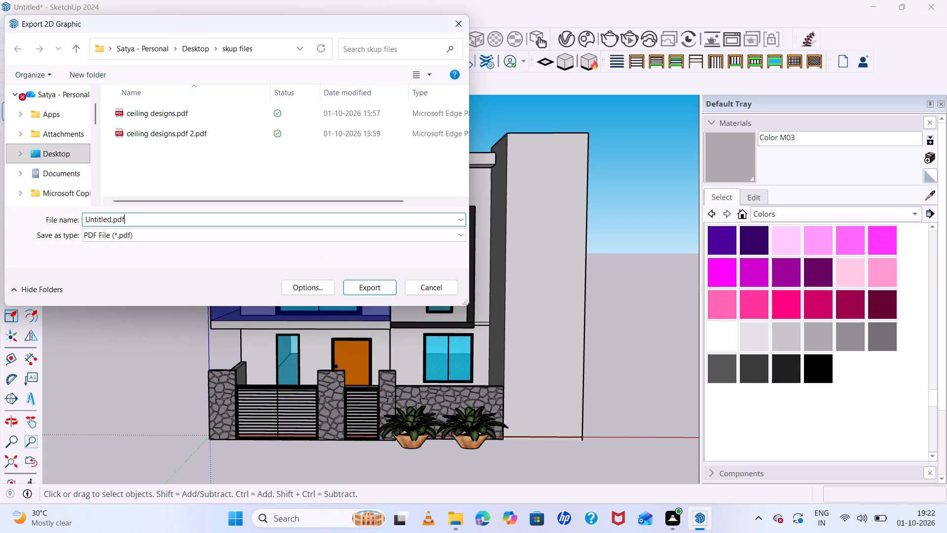
key("BackSpace")
key("BackSpace")
key("BackSpace")
key("BackSpace")
key("BackSpace")
key("BackSpace")
key("BackSpace")
key("BackSpace")
key("BackSpace")
key("BackSpace")
key("BackSpace")
key("BackSpace")
key("BackSpace")
key("BackSpace")
key("BackSpace")
key("BackSpace")
key("BackSpace")
key("BackSpace")
type("eleavtiom")
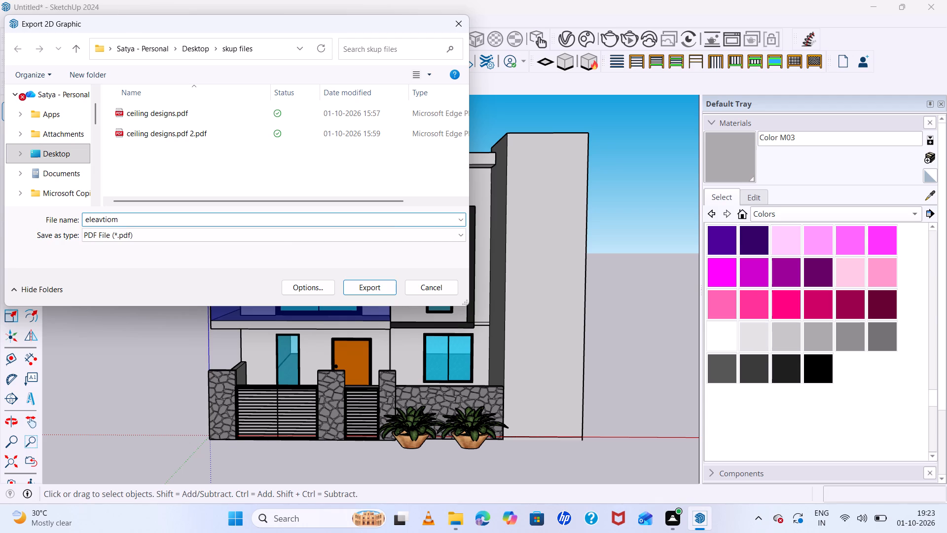
key("BackSpace")
key("n")
key("space")
key("1")
key("BackSpace")
key("BackSpace")
key("BackSpace")
key("BackSpace")
key("BackSpace")
key("BackSpace")
key("BackSpace")
key("BackSpace")
type("vation")
key("space")
type("1")
left_click(370, 291)
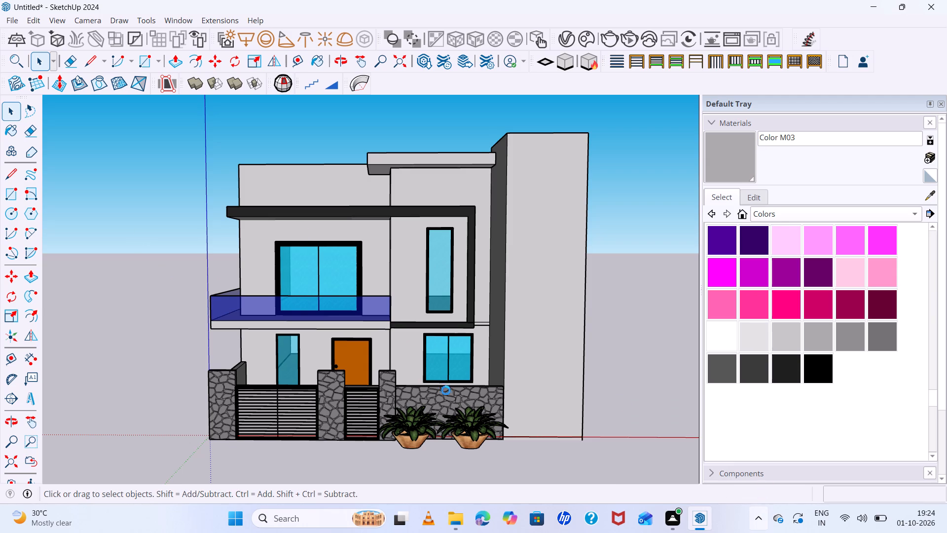
Select the potted plant nearest the small gate.
key("space")
left_click(413, 438)
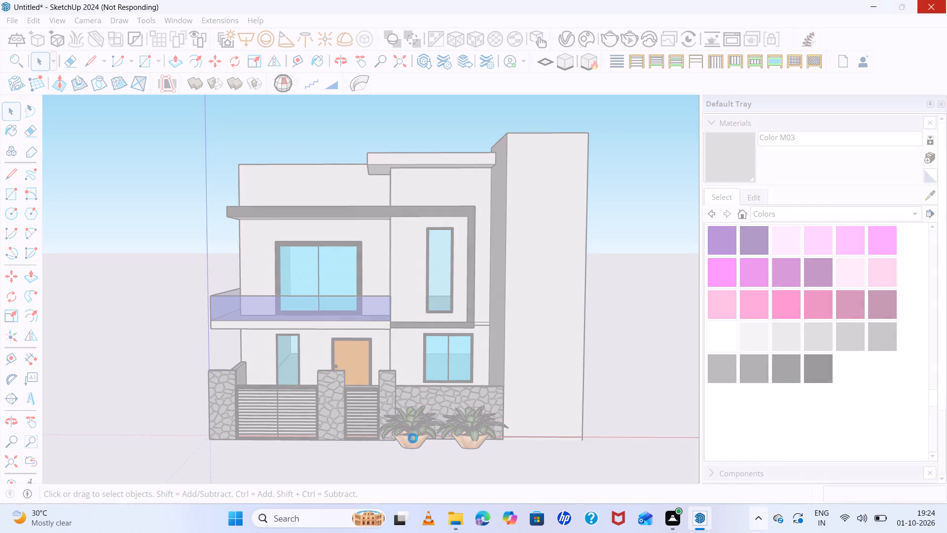
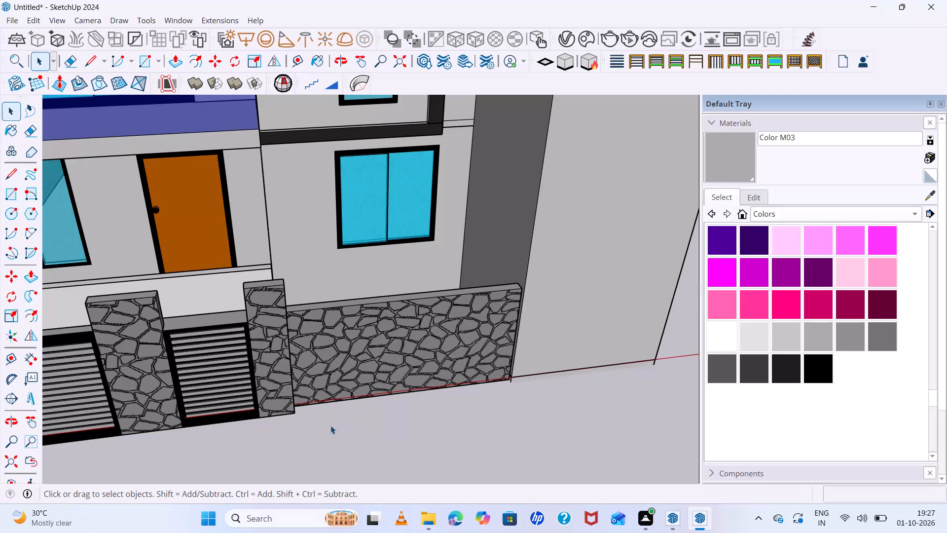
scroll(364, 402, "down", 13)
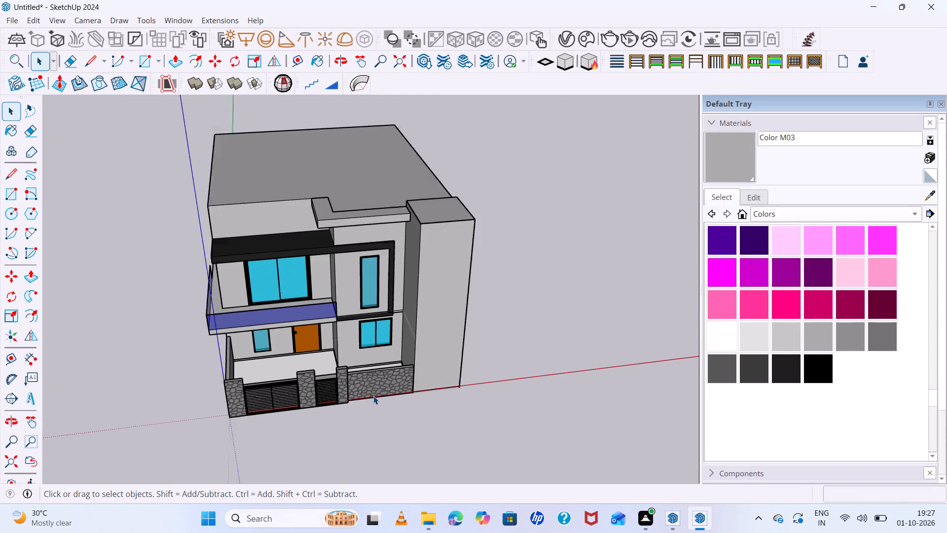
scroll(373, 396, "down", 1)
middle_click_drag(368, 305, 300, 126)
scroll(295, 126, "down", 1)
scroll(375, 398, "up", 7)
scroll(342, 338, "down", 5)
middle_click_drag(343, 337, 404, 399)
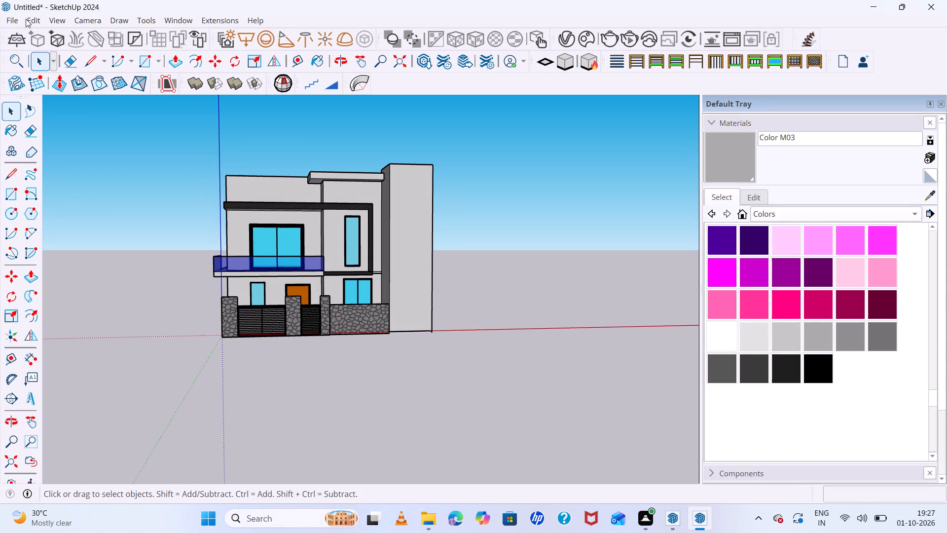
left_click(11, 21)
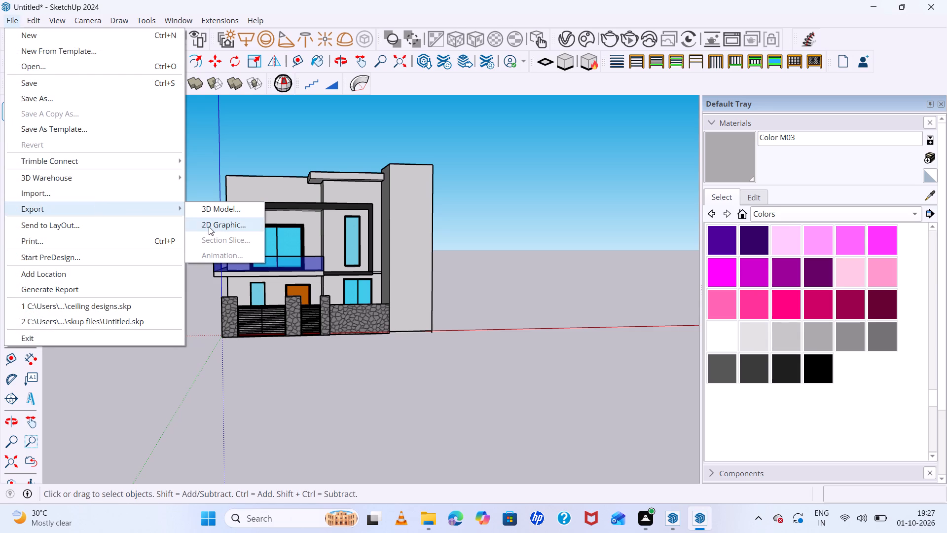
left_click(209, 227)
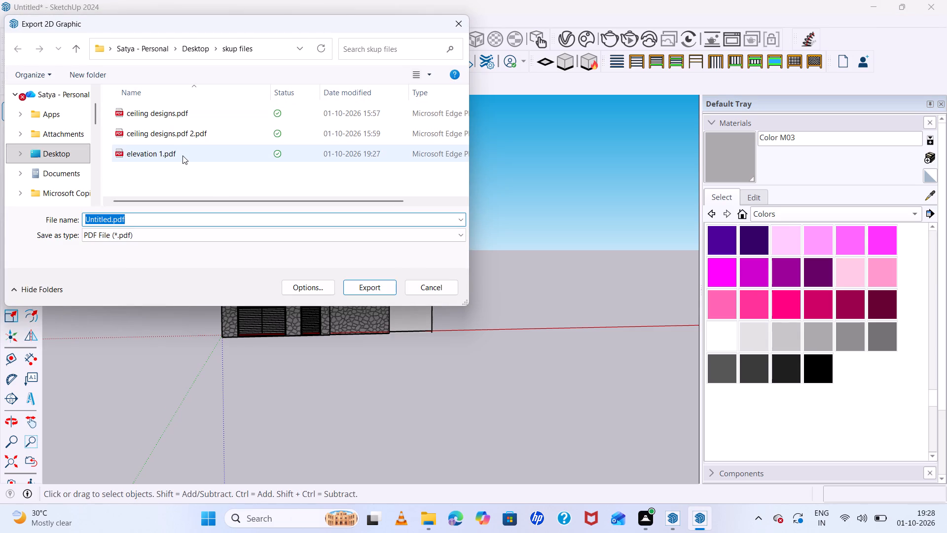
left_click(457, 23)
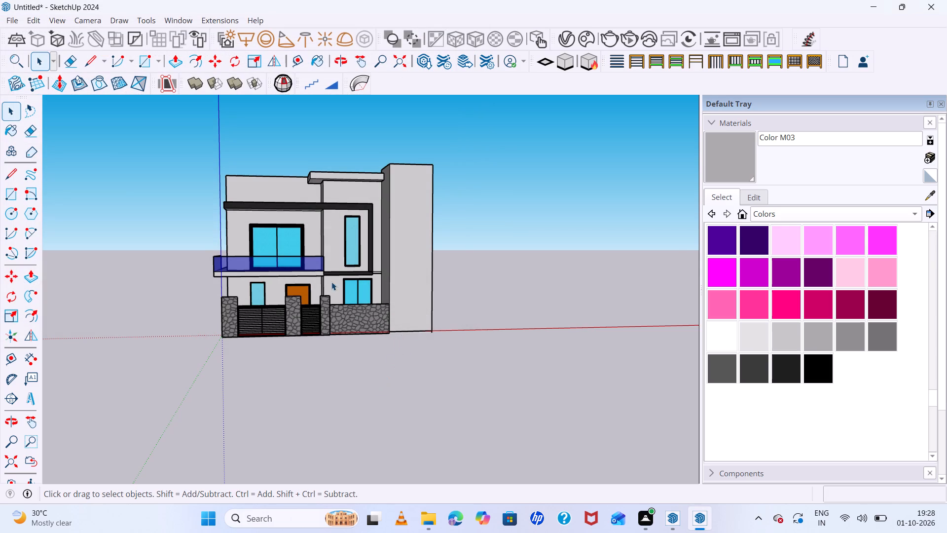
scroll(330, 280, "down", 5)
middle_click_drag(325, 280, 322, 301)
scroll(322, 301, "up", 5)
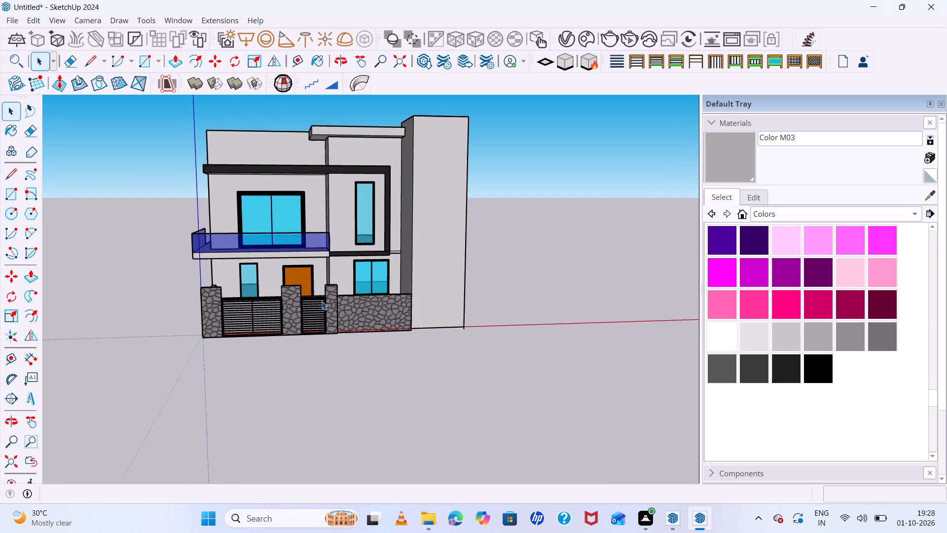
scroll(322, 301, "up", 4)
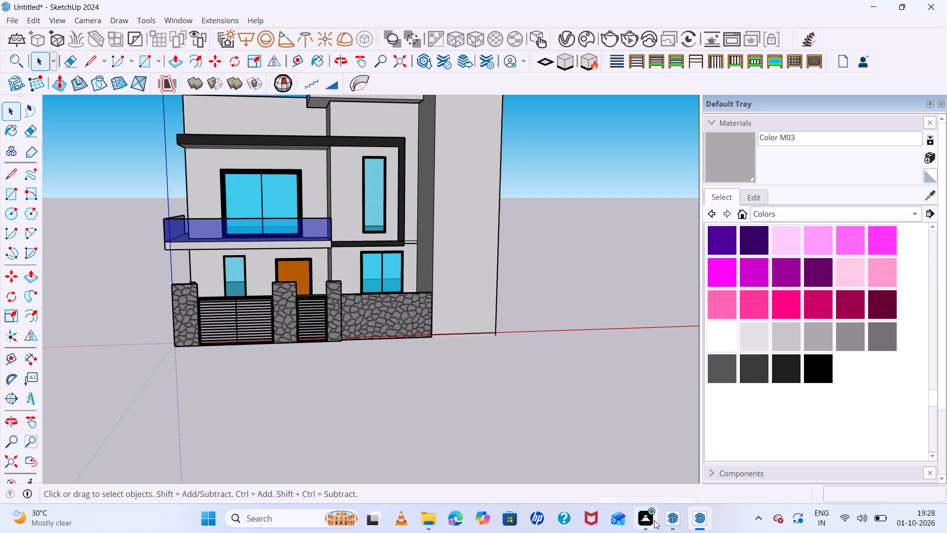
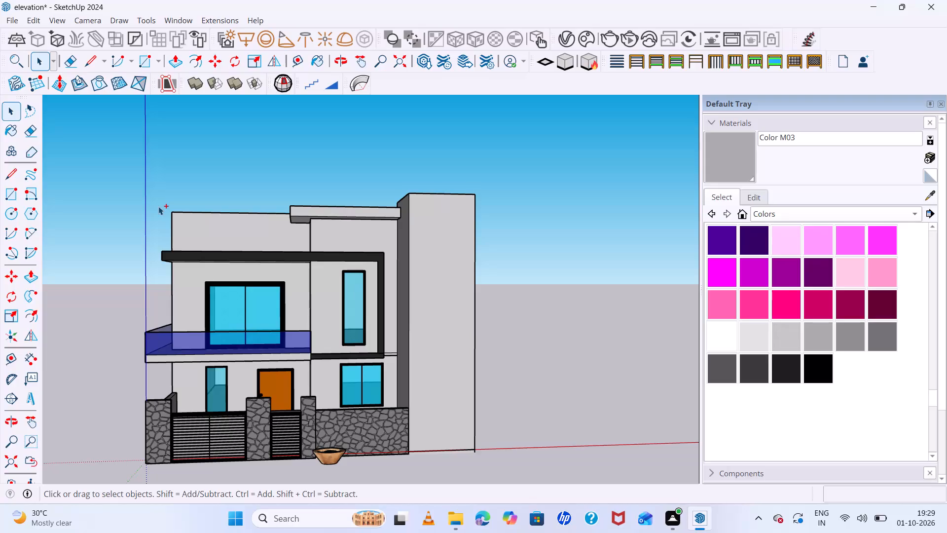
Undo the recent potted plant edits and redo one to restore both plants in front of the stone boundary wall.
key("ctrl+z")
key("ctrl+z")
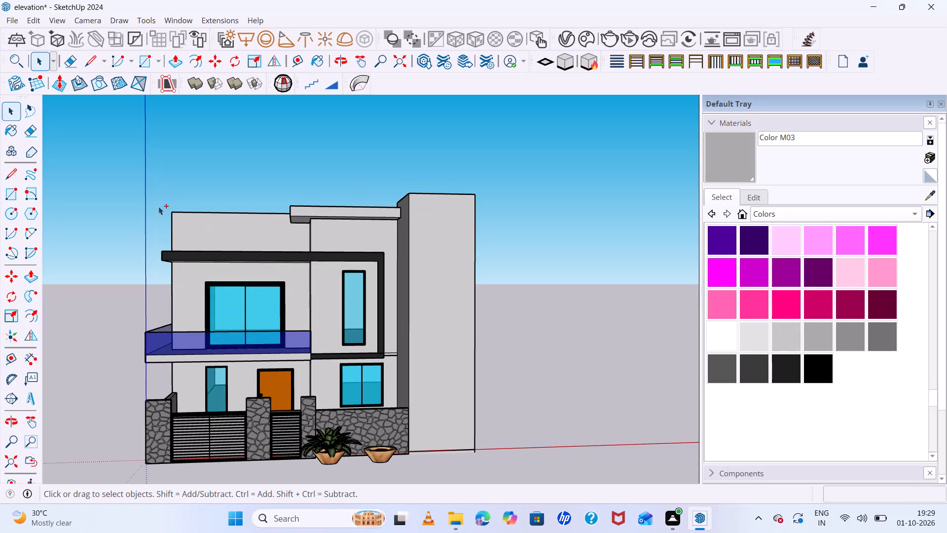
key("ctrl+z")
key("ctrl+z")
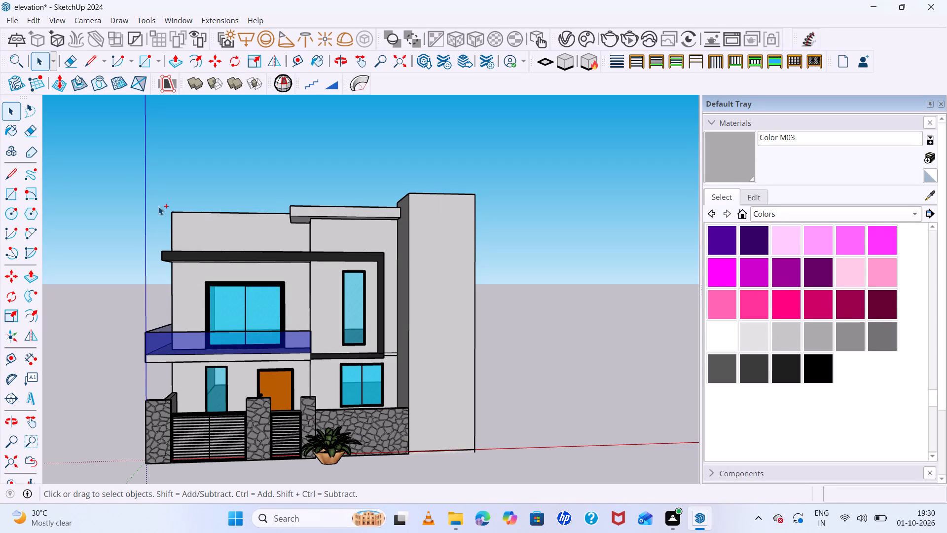
key("ctrl+y")
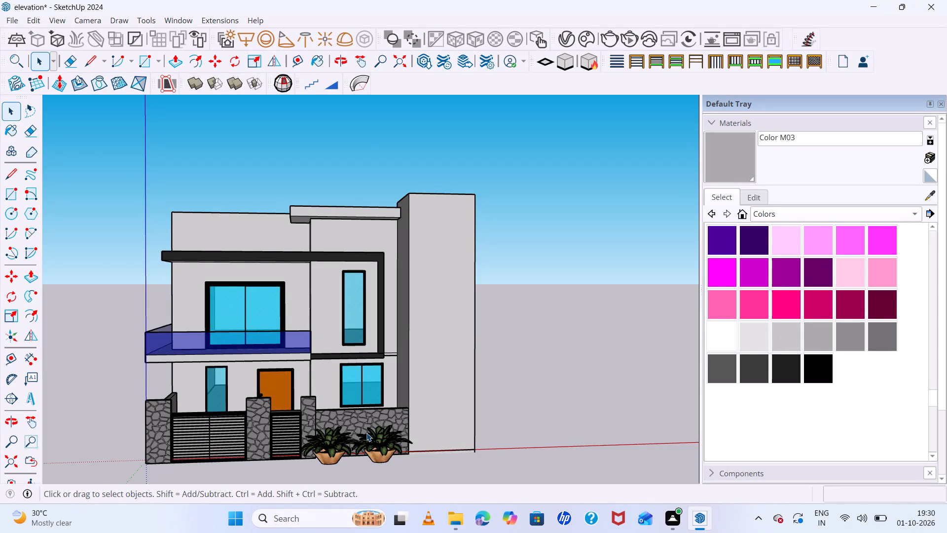
Examine the house from the front, below, above and the side, including the empty ground beside it.
scroll(397, 409, "down", 9)
middle_click_drag(481, 365, 494, 304)
scroll(494, 304, "down", 1)
scroll(494, 304, "up", 2)
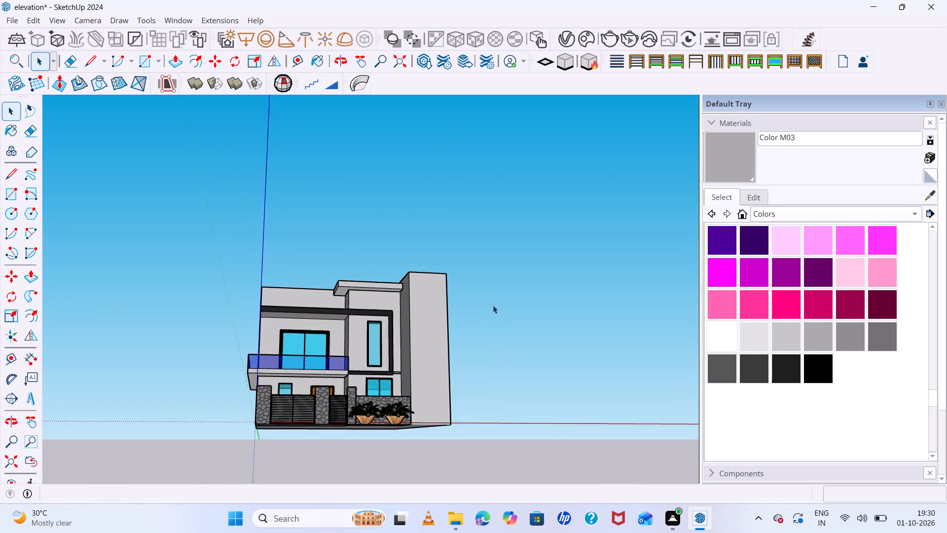
scroll(493, 305, "up", 11)
scroll(493, 305, "down", 11)
scroll(264, 243, "down", 5)
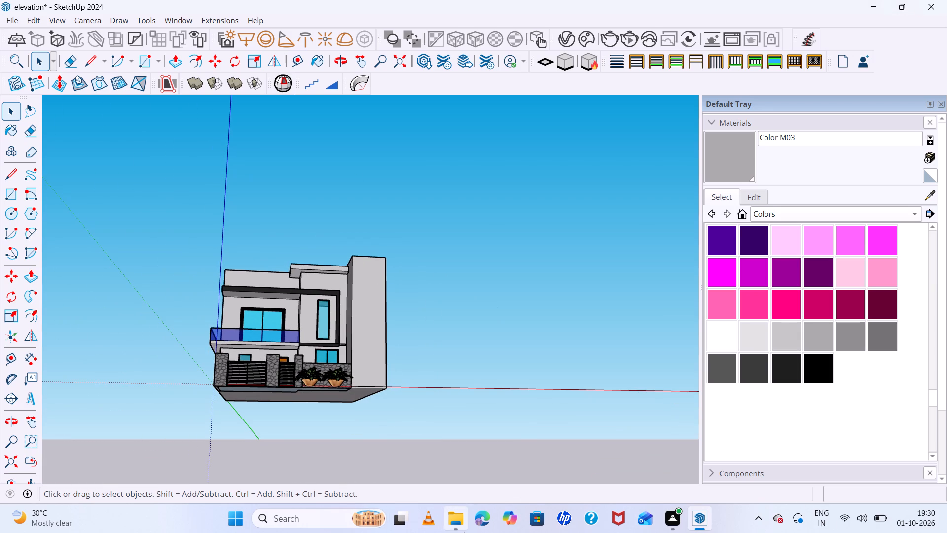
scroll(50, 185, "down", 5)
scroll(192, 278, "down", 4)
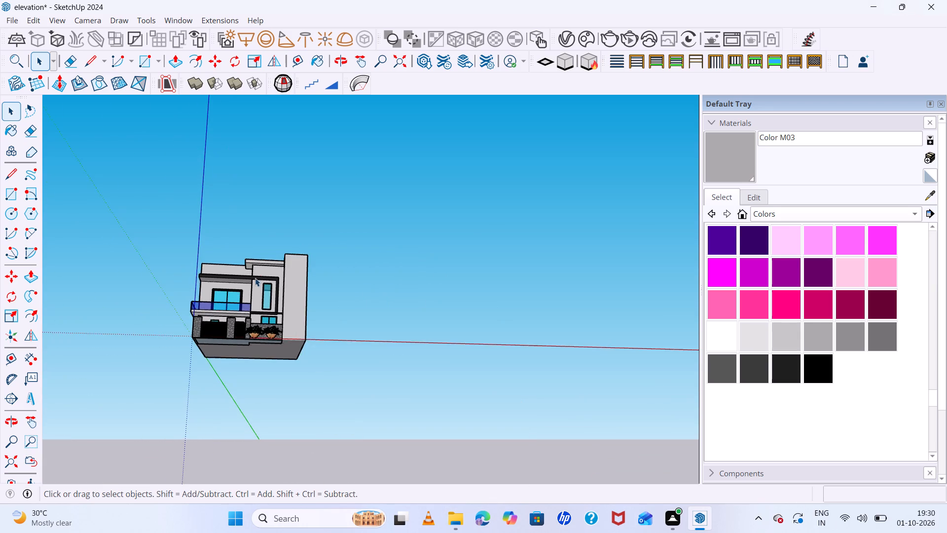
middle_click_drag(255, 278, 275, 400)
scroll(284, 377, "up", 5)
scroll(333, 371, "up", 4)
middle_click_drag(530, 366, 532, 363)
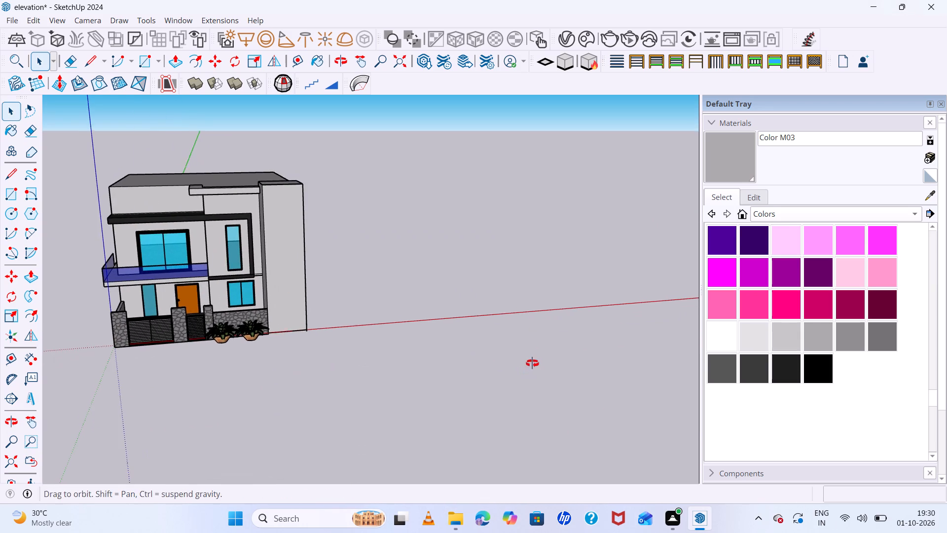
middle_click_drag(532, 363, 520, 328)
scroll(499, 313, "up", 4)
scroll(499, 313, "down", 4)
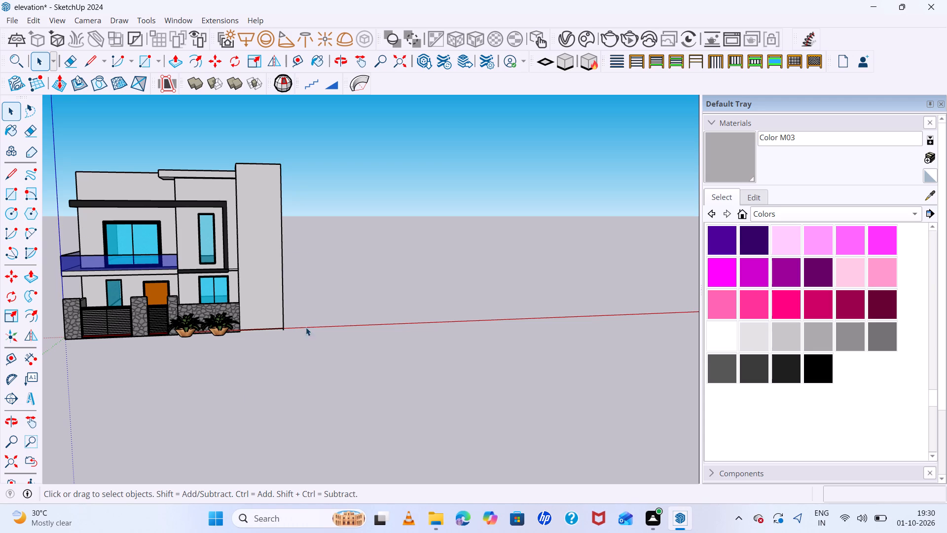
scroll(322, 321, "down", 4)
middle_click_drag(407, 343, 309, 345)
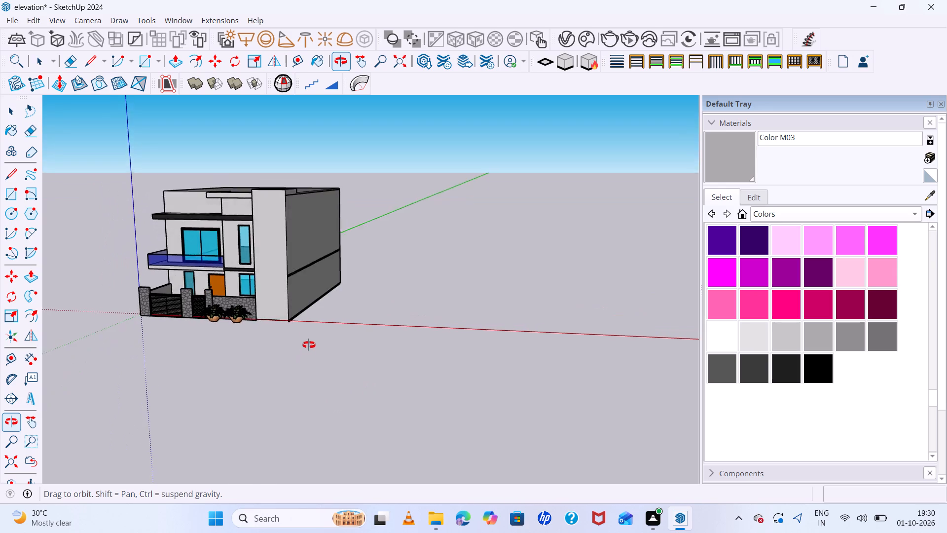
middle_click_drag(309, 345, 335, 307)
scroll(196, 348, "up", 8)
scroll(233, 298, "up", 4)
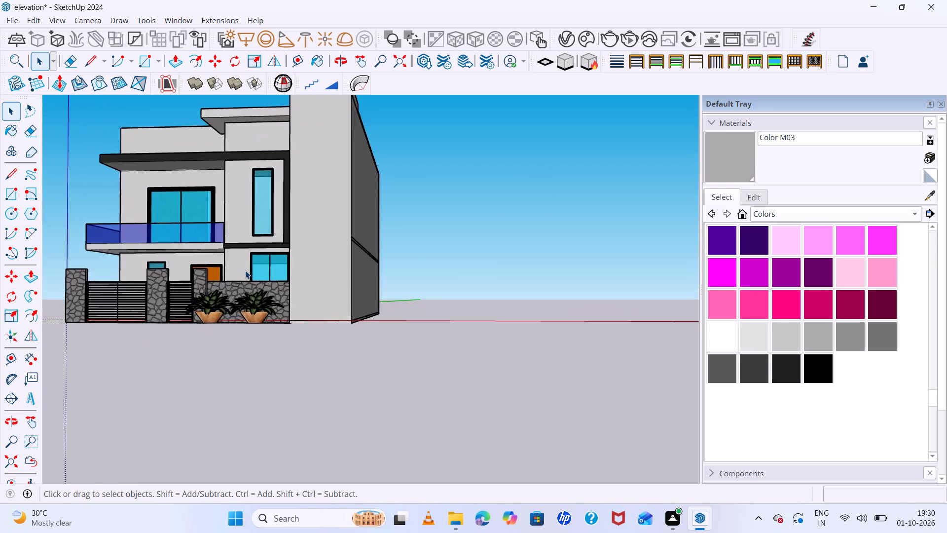
scroll(245, 270, "down", 5)
middle_click_drag(332, 285, 390, 332)
scroll(507, 297, "up", 7)
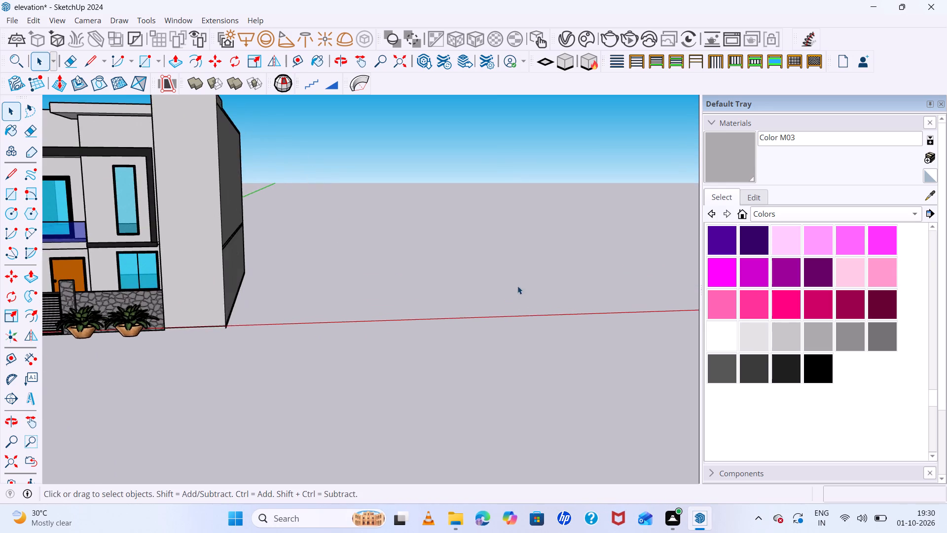
scroll(519, 284, "up", 7)
scroll(455, 273, "down", 12)
middle_click_drag(500, 272, 512, 328)
scroll(592, 273, "down", 4)
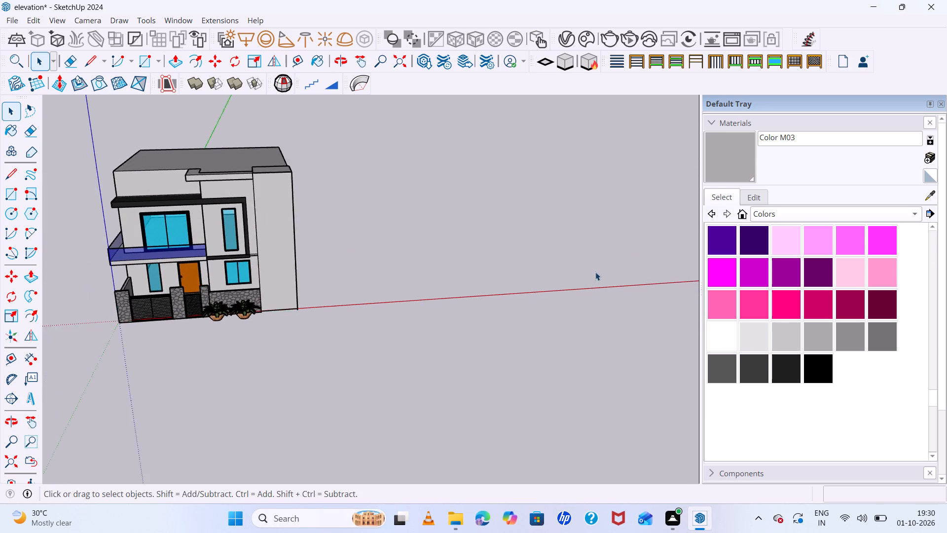
scroll(617, 253, "up", 12)
scroll(379, 322, "down", 4)
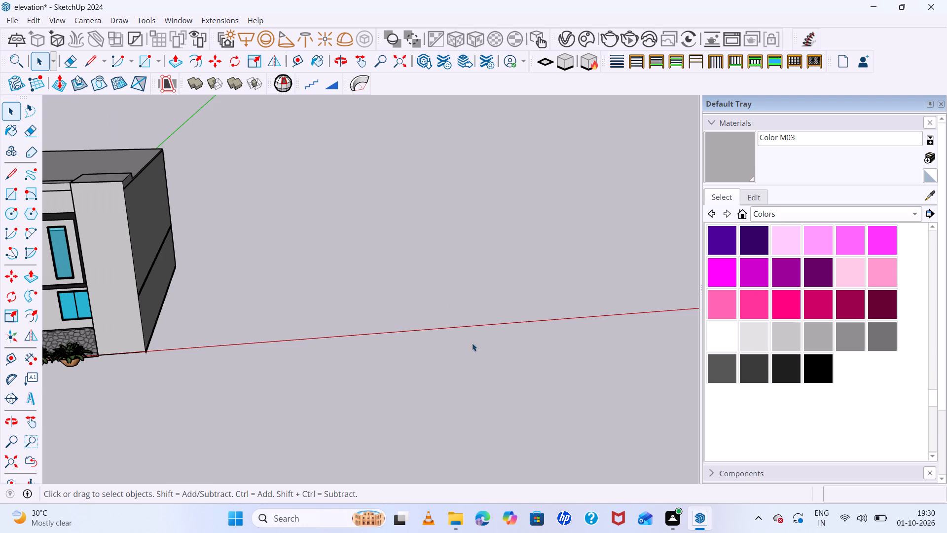
middle_click_drag(655, 331, 642, 390)
scroll(420, 246, "up", 3)
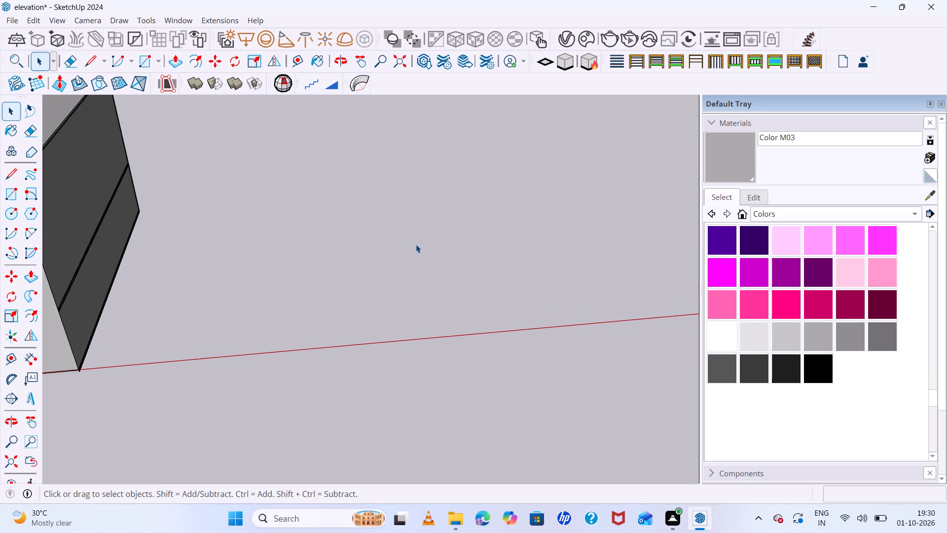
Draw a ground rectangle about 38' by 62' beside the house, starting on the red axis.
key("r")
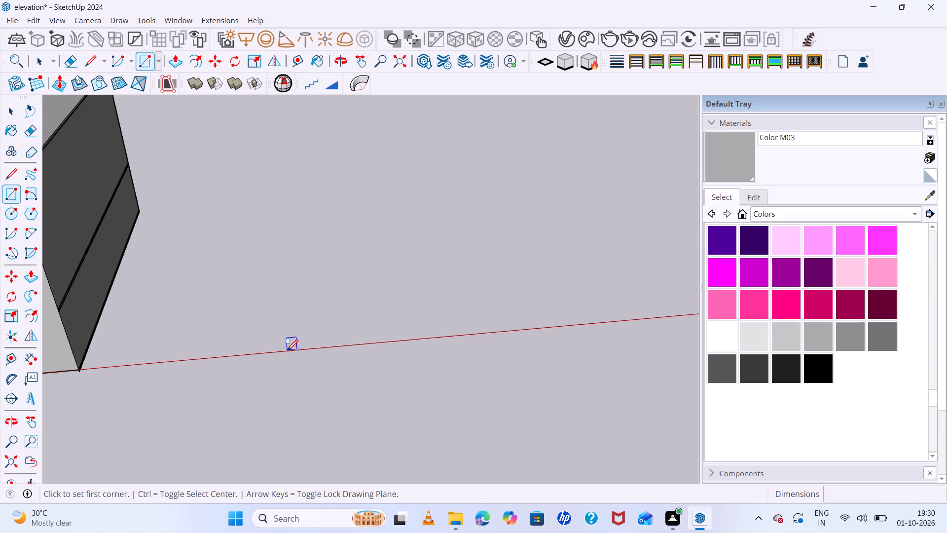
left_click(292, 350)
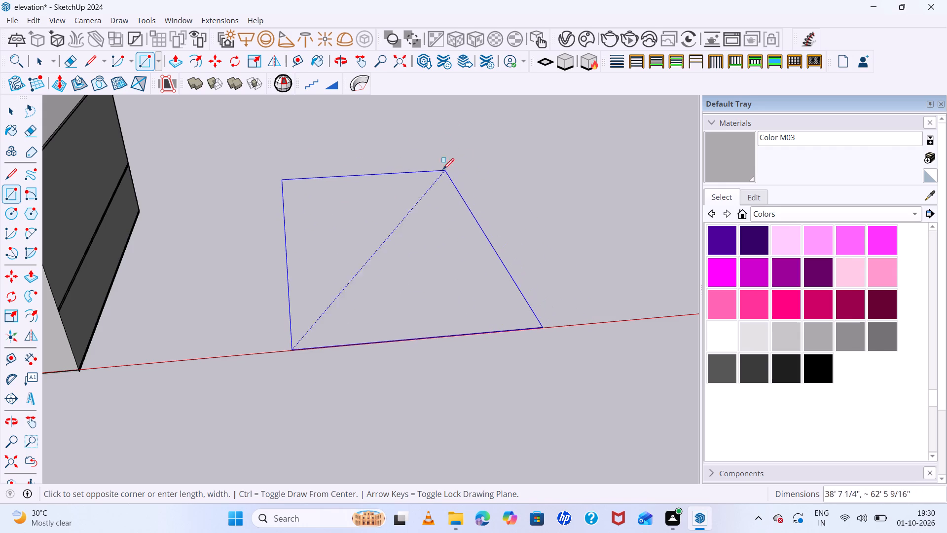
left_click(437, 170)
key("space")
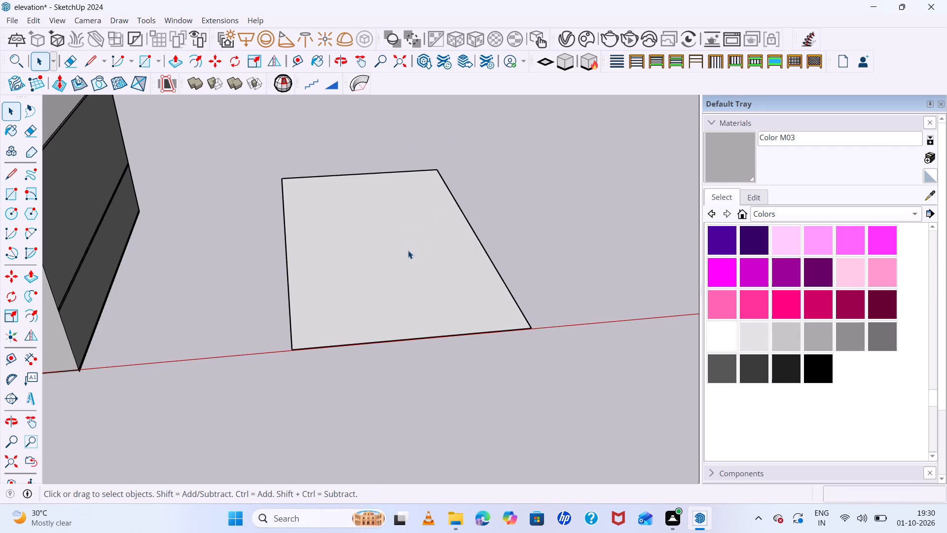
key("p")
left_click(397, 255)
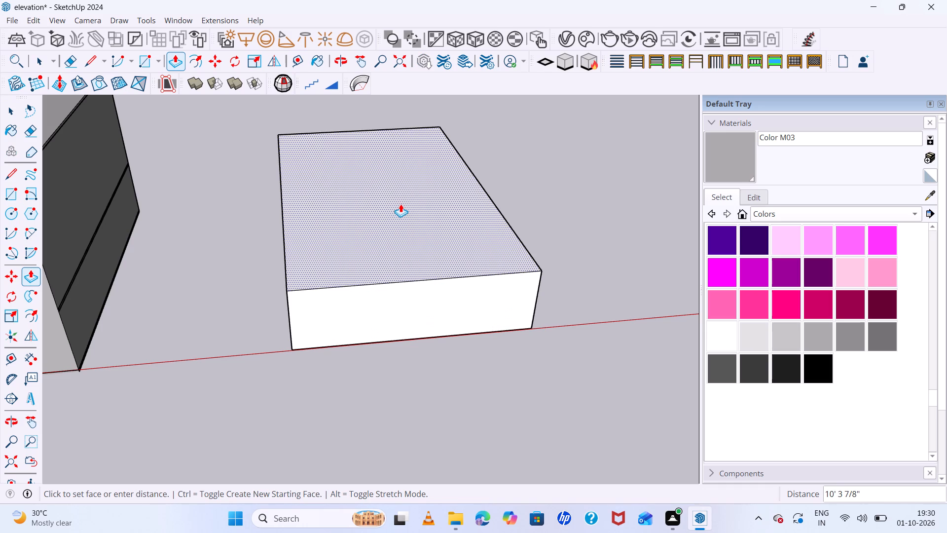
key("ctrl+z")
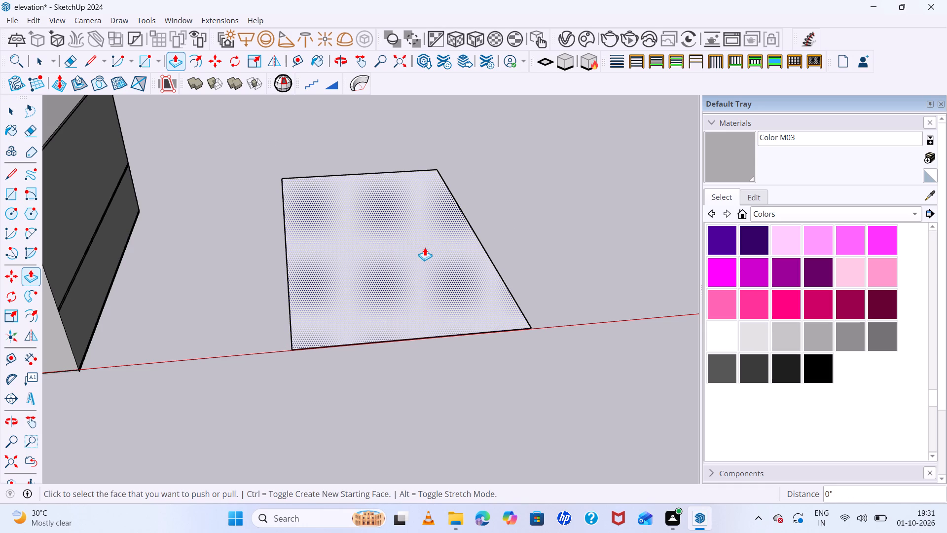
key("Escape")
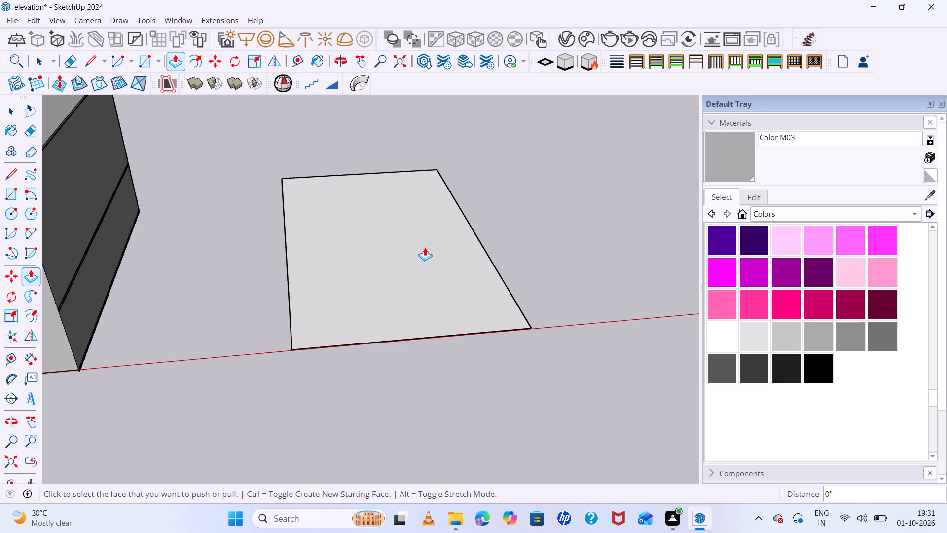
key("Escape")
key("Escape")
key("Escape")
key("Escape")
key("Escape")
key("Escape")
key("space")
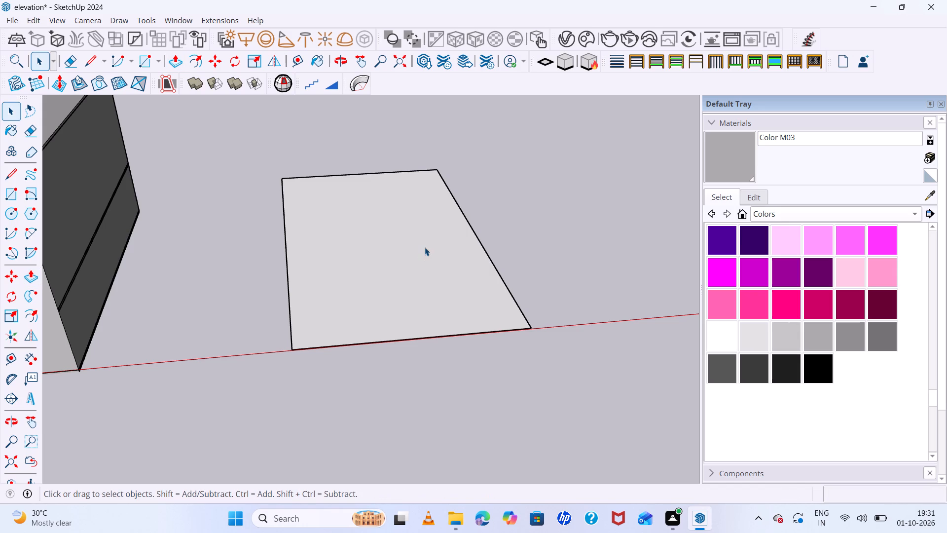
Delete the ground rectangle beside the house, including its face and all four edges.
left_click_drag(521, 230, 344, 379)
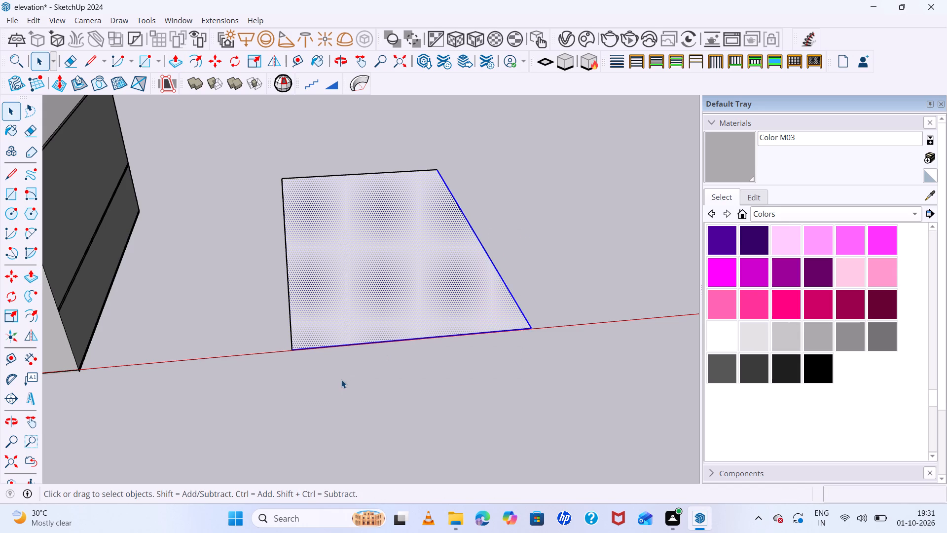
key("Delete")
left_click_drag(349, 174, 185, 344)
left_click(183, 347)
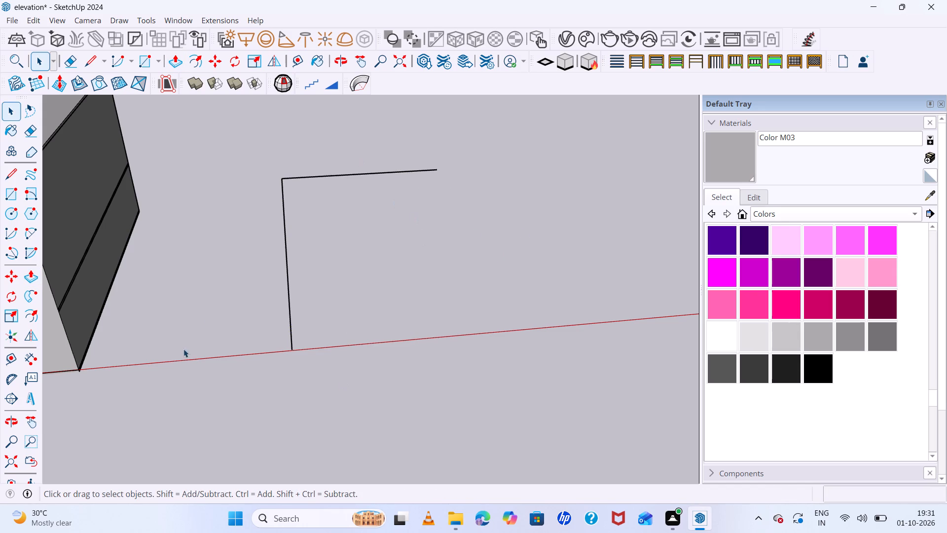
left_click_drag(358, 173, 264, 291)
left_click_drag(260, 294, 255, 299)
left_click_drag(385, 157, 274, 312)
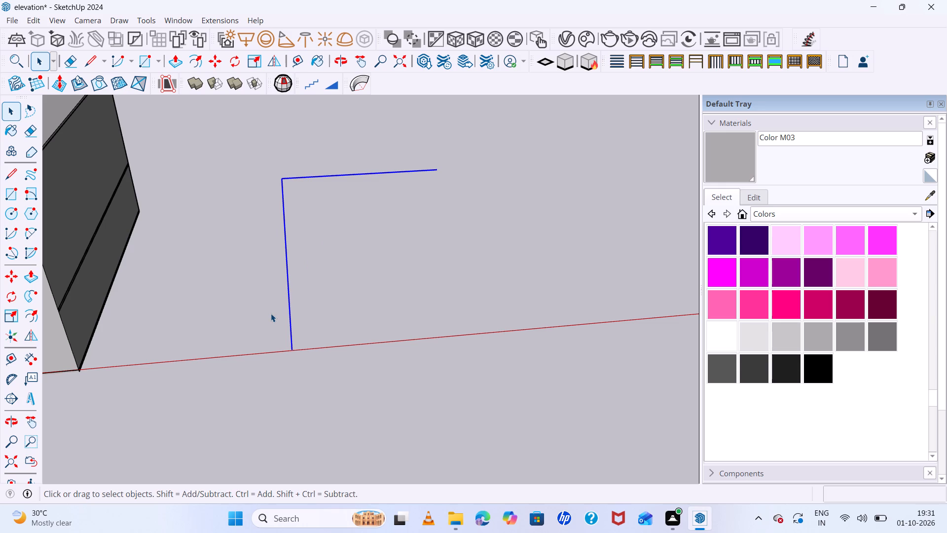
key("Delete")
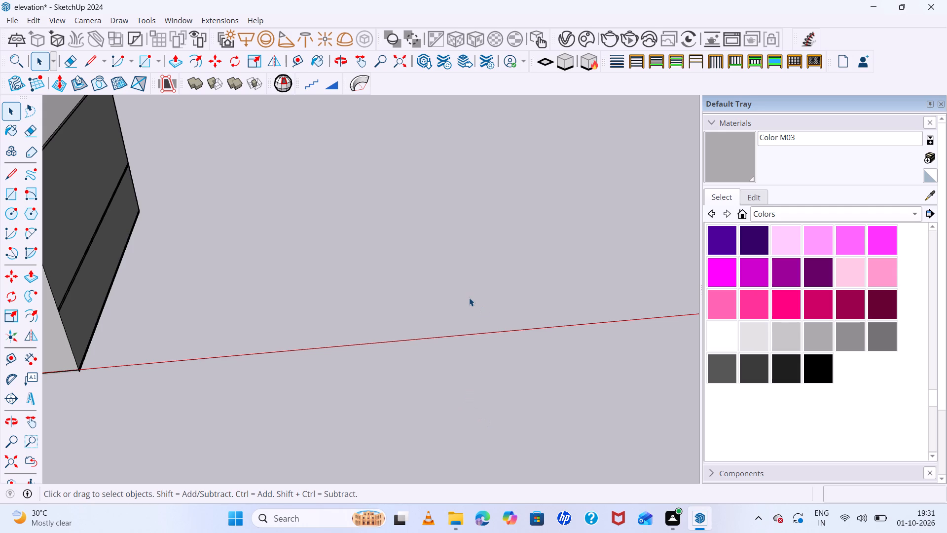
Draw a ground rectangle about 47' 8" by 71' 5" beside the house, starting on the red axis.
key("r")
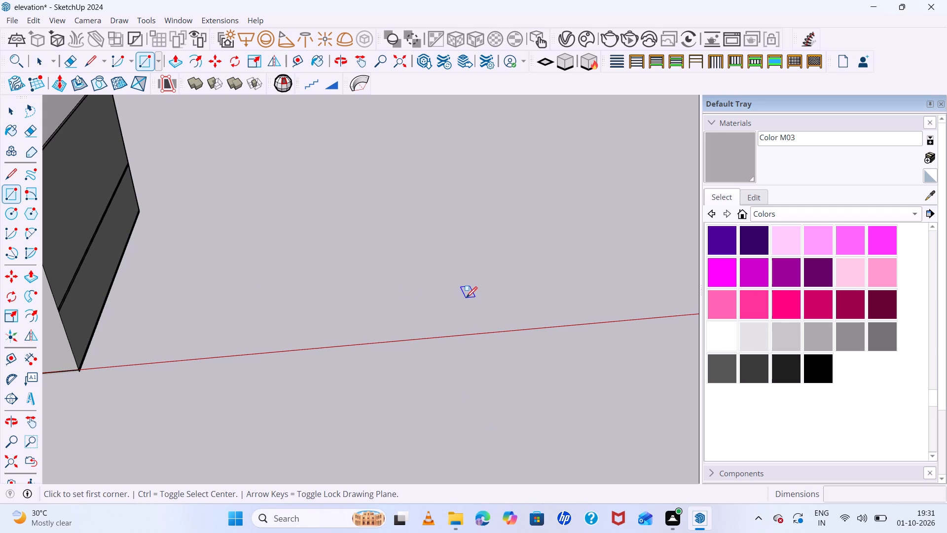
left_click(289, 352)
scroll(412, 244, "down", 4)
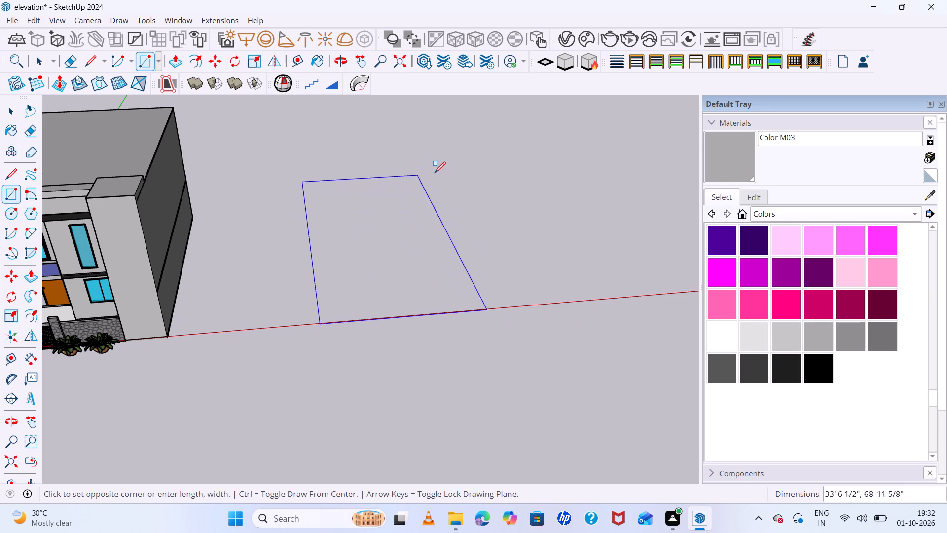
left_click(461, 169)
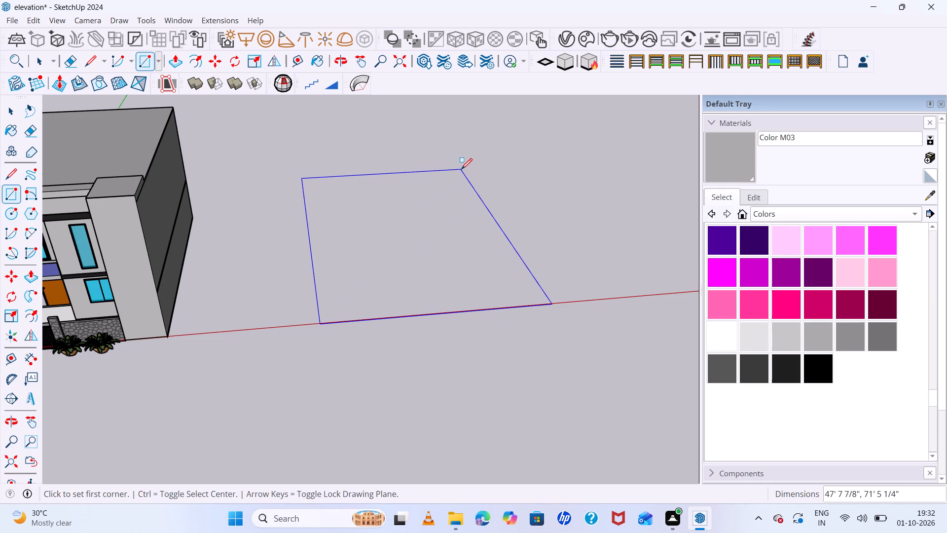
Offset the outline of the new ground rectangle outward by 9 inches.
key("f")
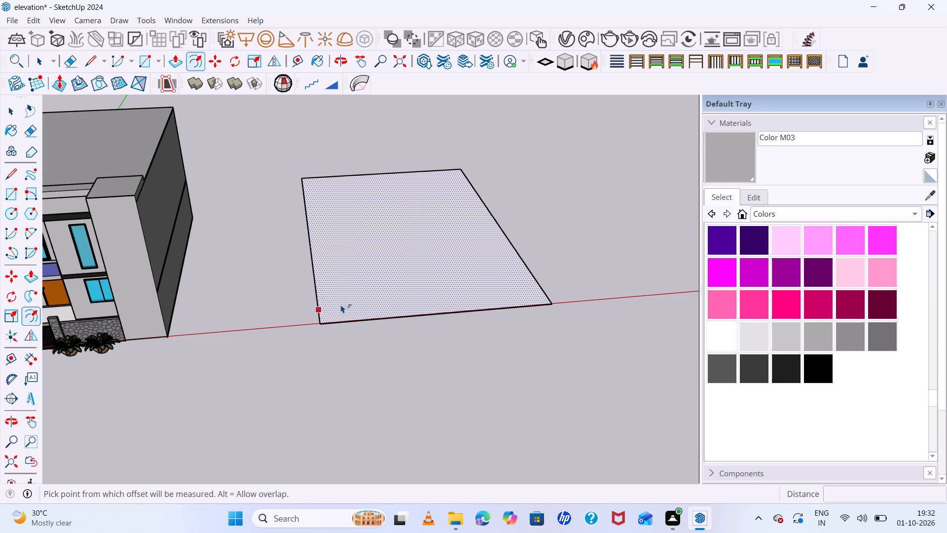
left_click(319, 282)
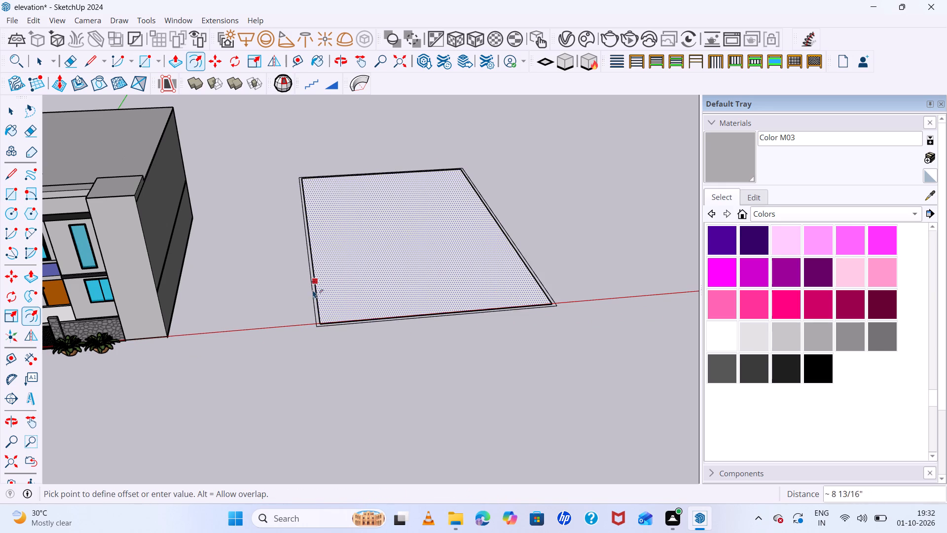
scroll(320, 301, "up", 7)
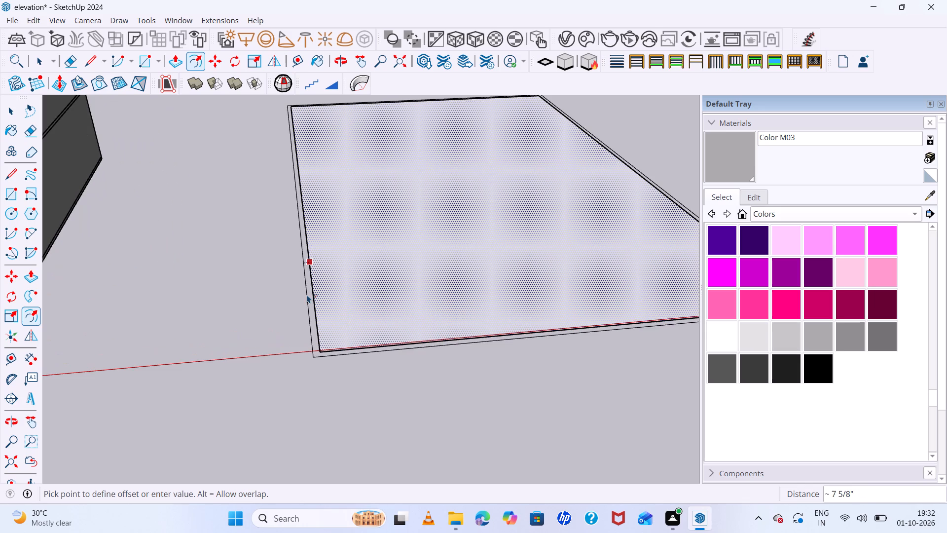
key("9")
key("Return")
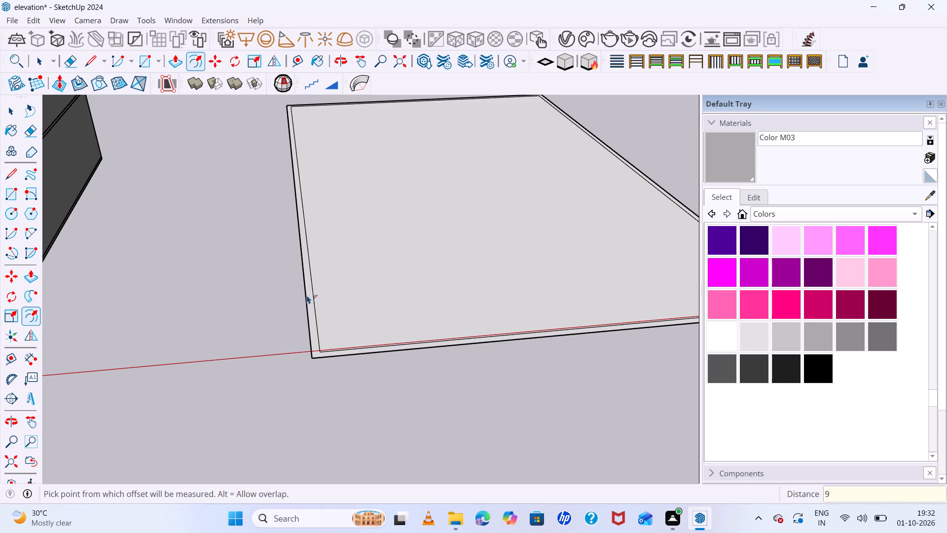
key("space")
Cut the inner face of the bordered ground rectangle beside the house, leaving only its 9-inch border.
left_click(401, 276)
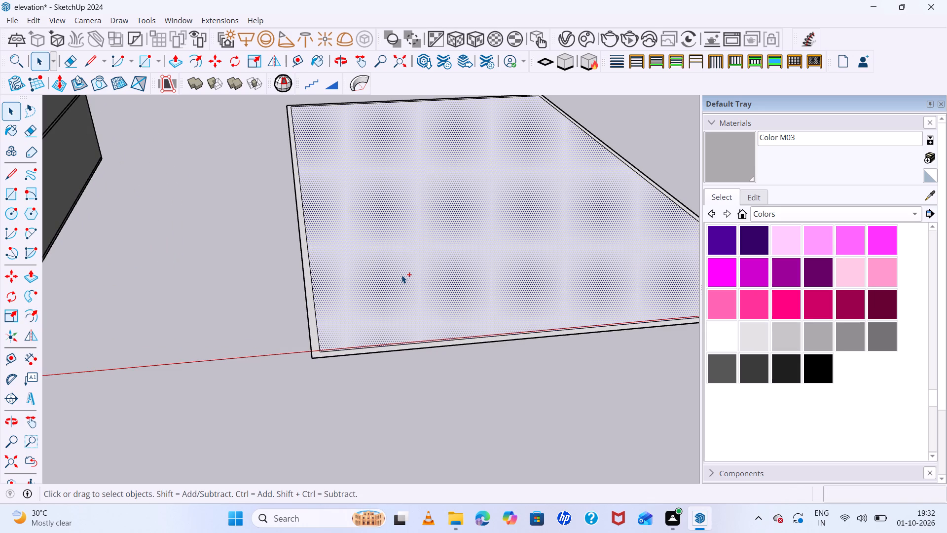
key("ctrl+x")
Delete the remaining 9-inch border on the ground beside the house, including all its faces and edges.
scroll(352, 291, "down", 9)
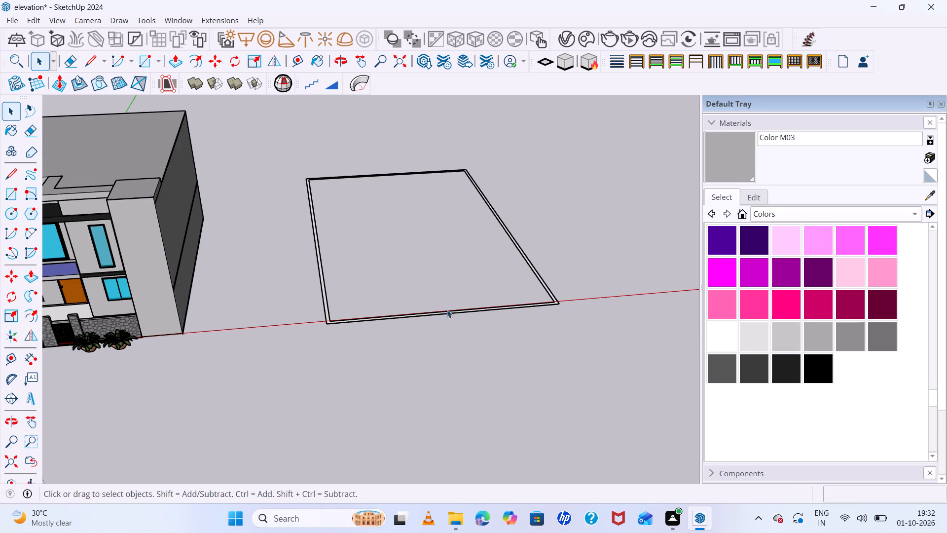
middle_click_drag(536, 306, 529, 351)
scroll(552, 303, "up", 11)
left_click(556, 295)
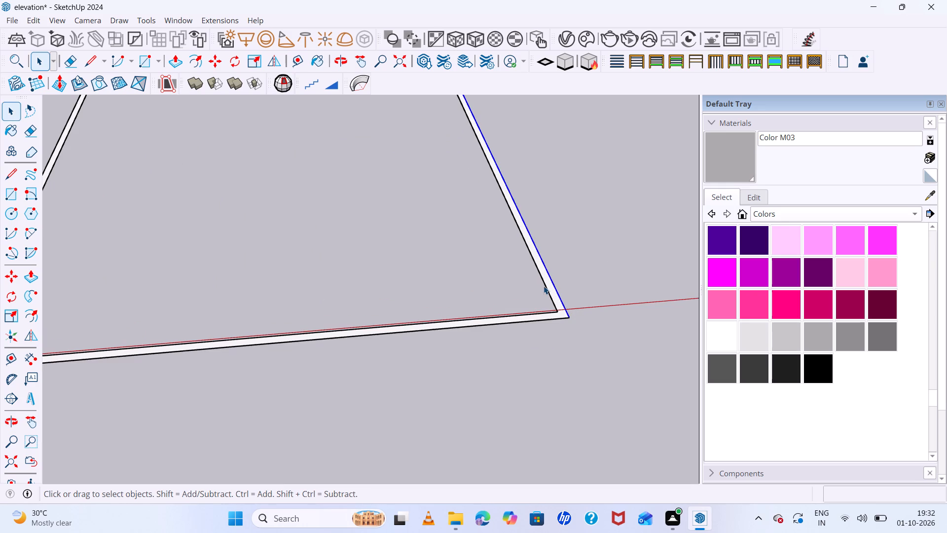
key("Escape")
left_click_drag(576, 268, 509, 343)
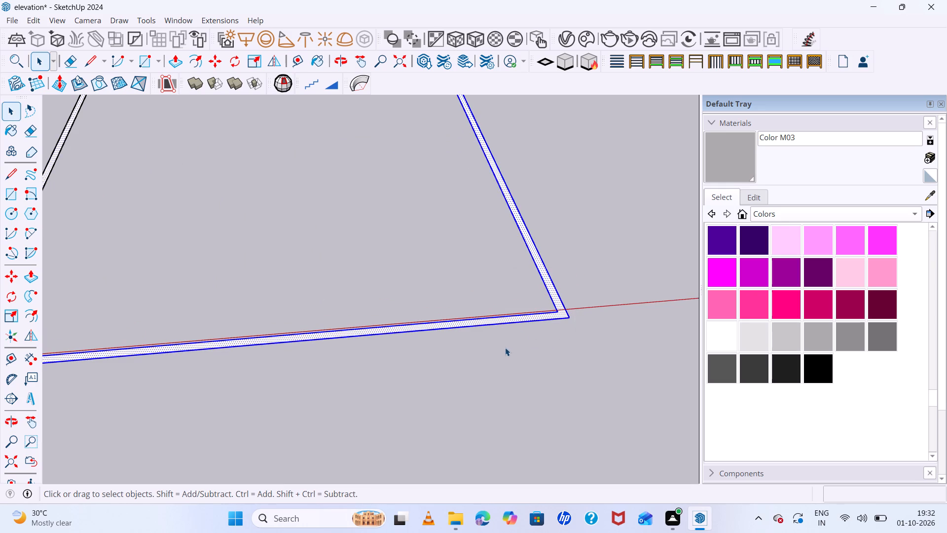
key("Delete")
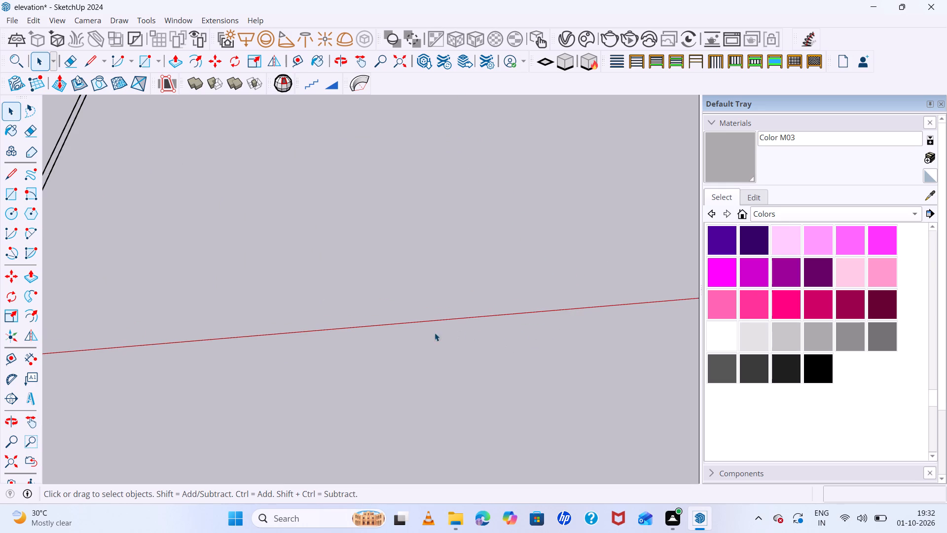
scroll(291, 422, "down", 7)
scroll(501, 200, "down", 5)
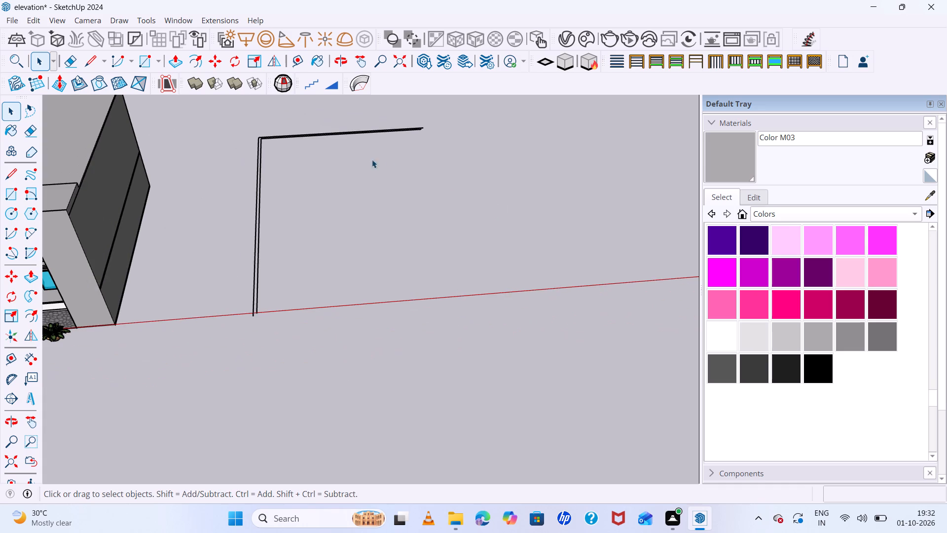
left_click_drag(349, 131, 230, 358)
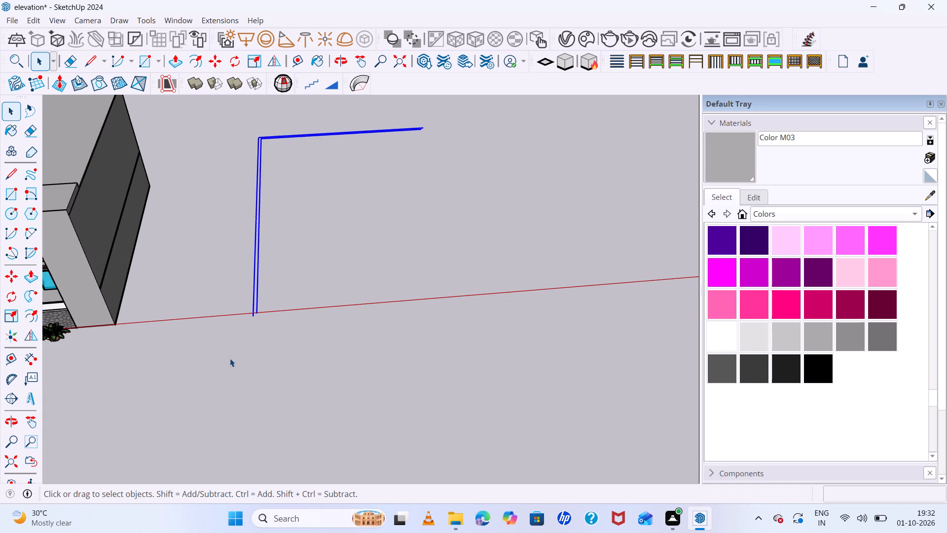
key("Delete")
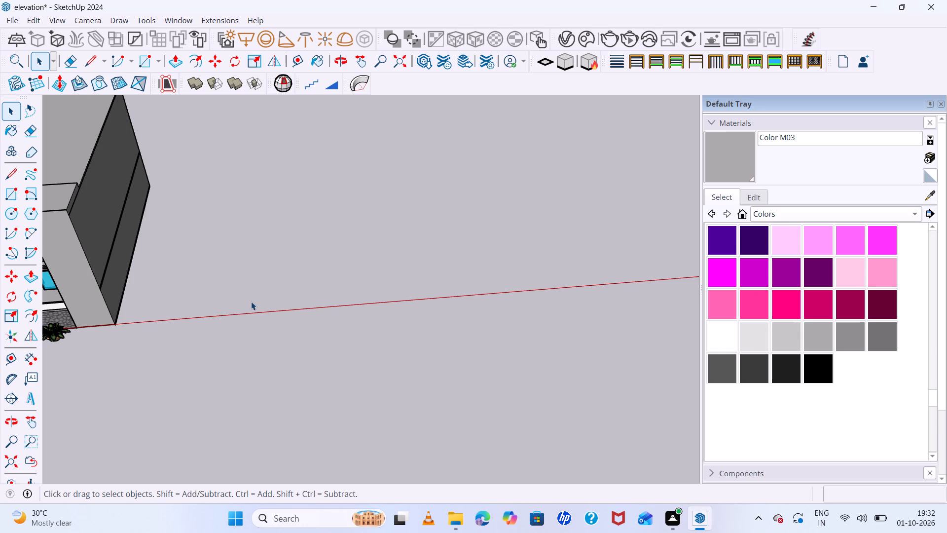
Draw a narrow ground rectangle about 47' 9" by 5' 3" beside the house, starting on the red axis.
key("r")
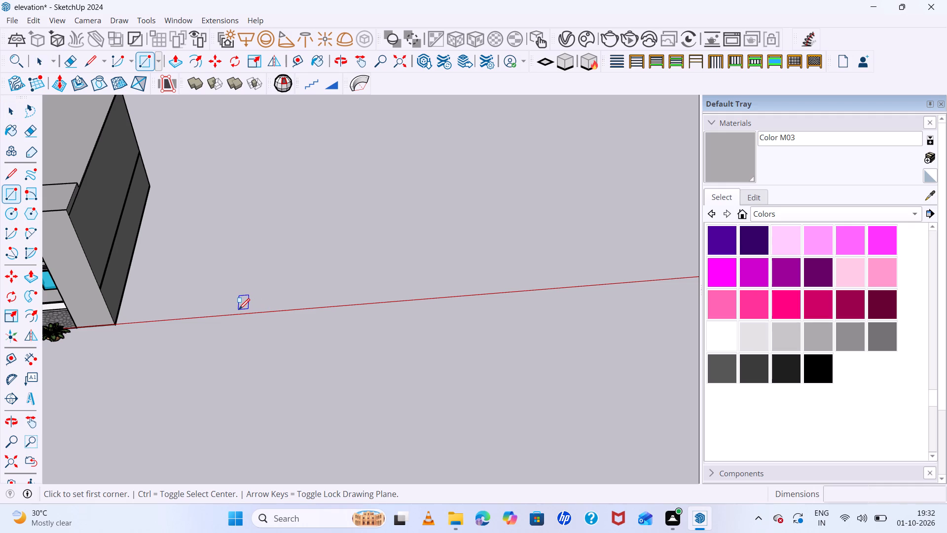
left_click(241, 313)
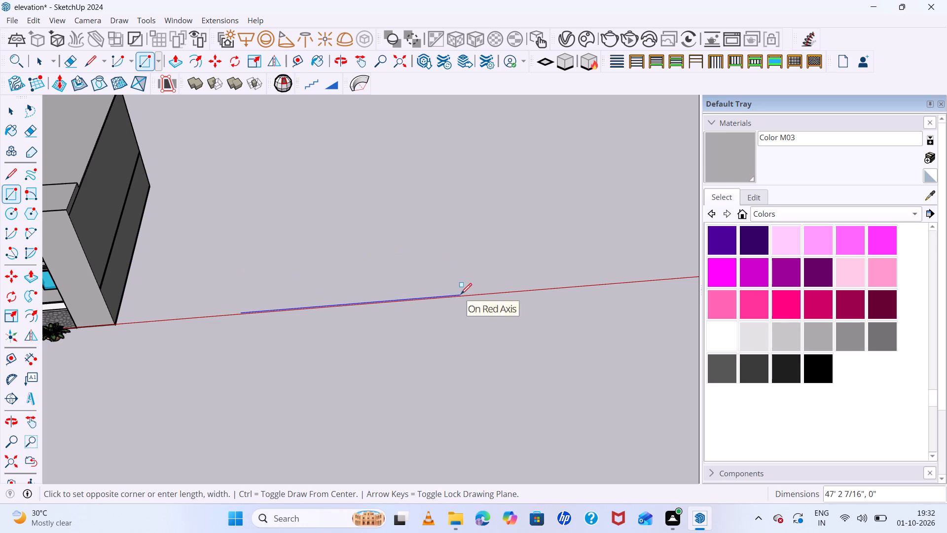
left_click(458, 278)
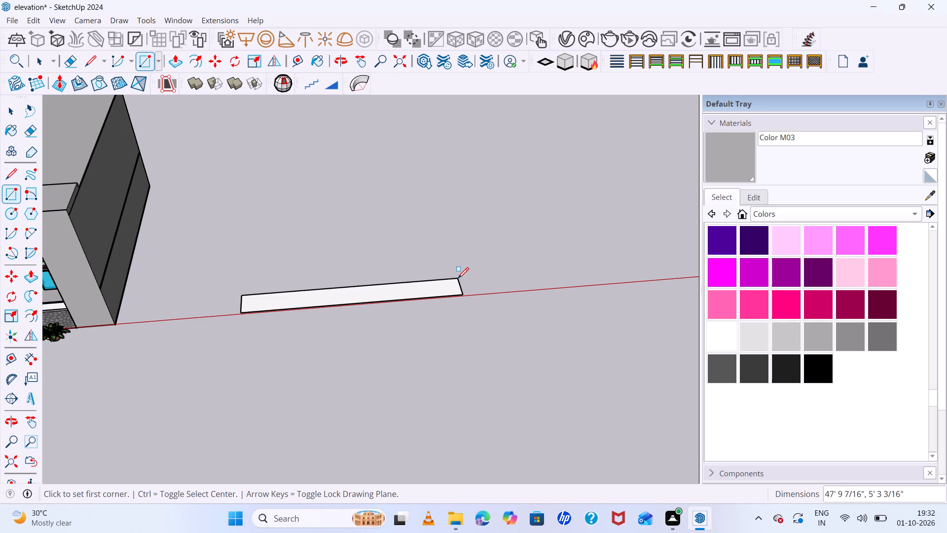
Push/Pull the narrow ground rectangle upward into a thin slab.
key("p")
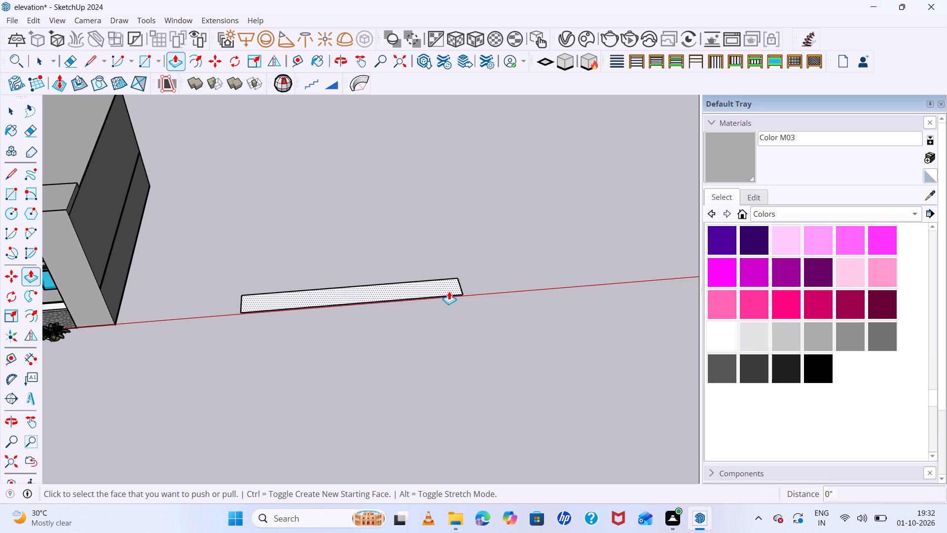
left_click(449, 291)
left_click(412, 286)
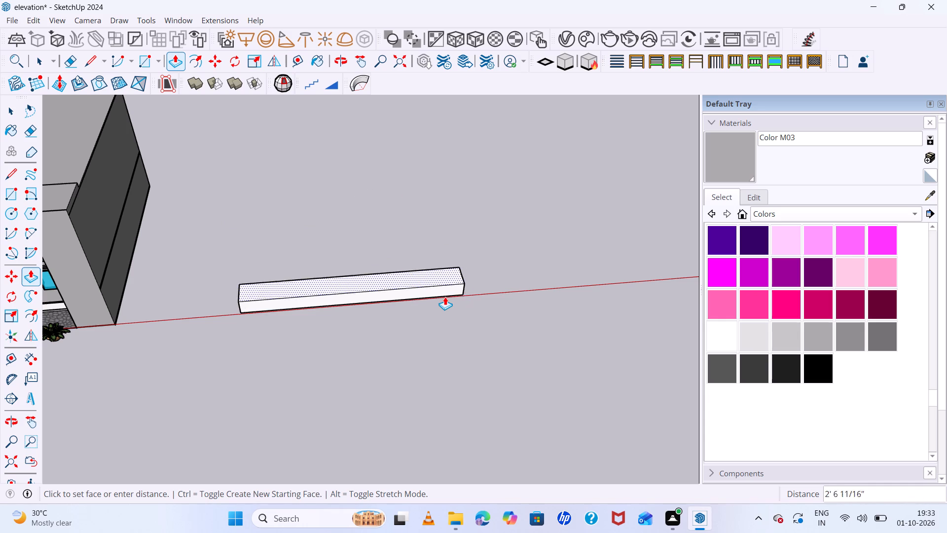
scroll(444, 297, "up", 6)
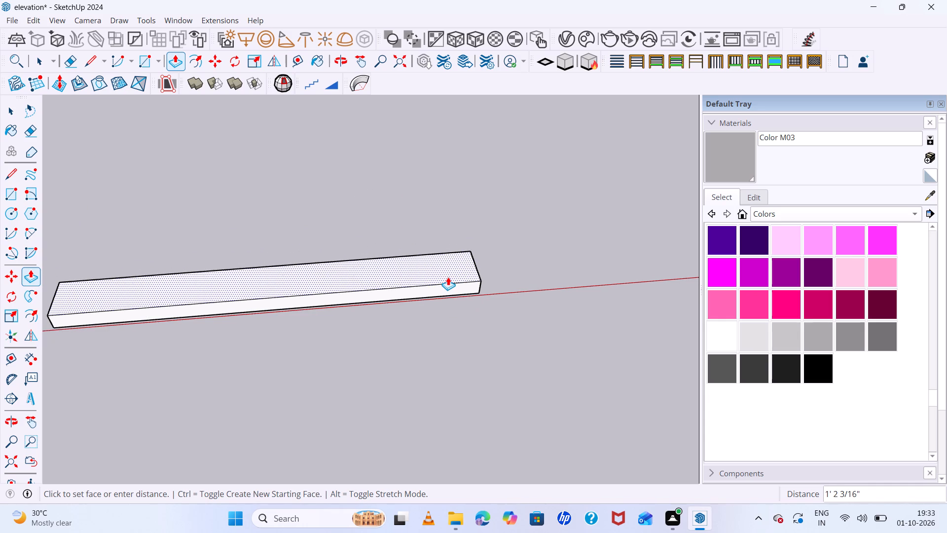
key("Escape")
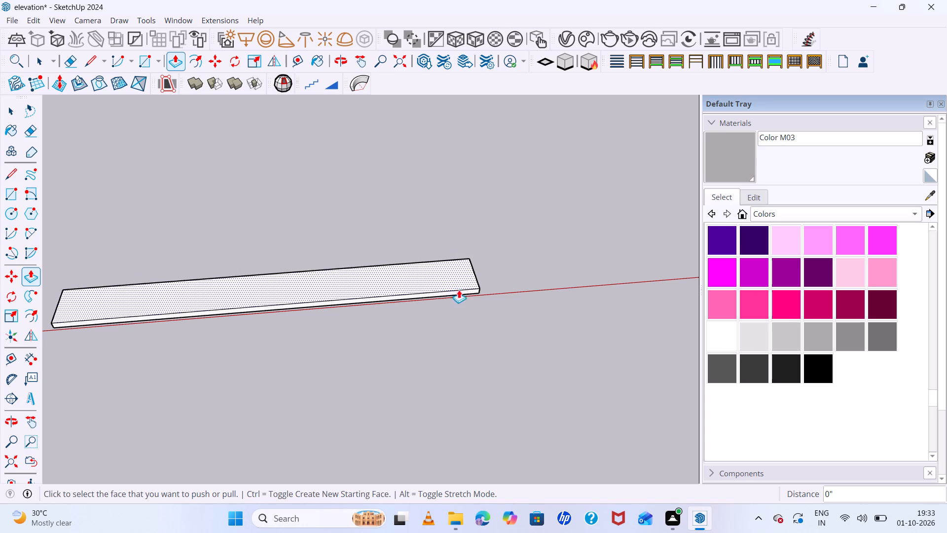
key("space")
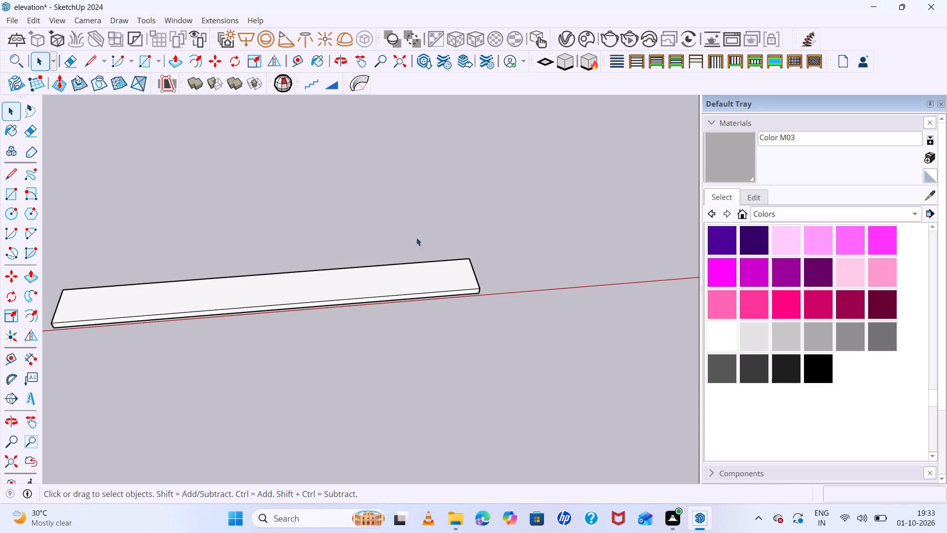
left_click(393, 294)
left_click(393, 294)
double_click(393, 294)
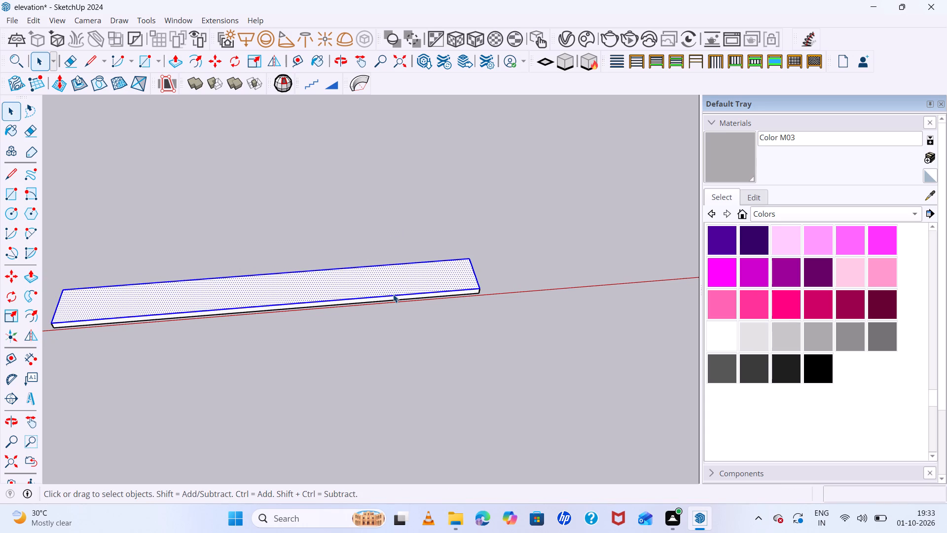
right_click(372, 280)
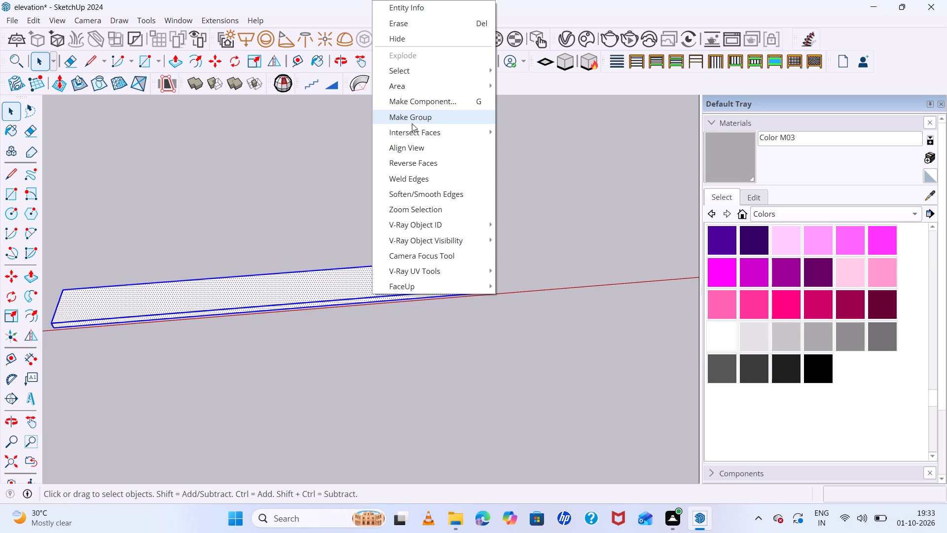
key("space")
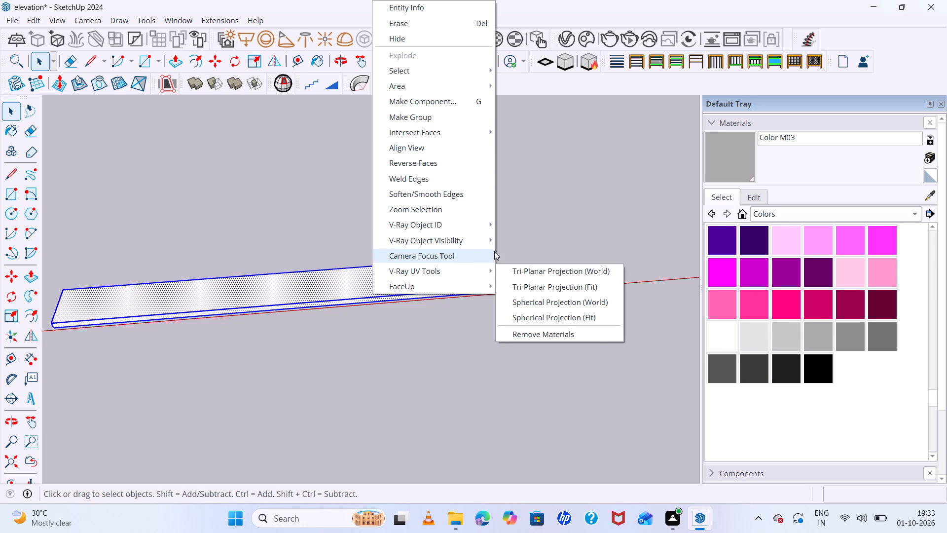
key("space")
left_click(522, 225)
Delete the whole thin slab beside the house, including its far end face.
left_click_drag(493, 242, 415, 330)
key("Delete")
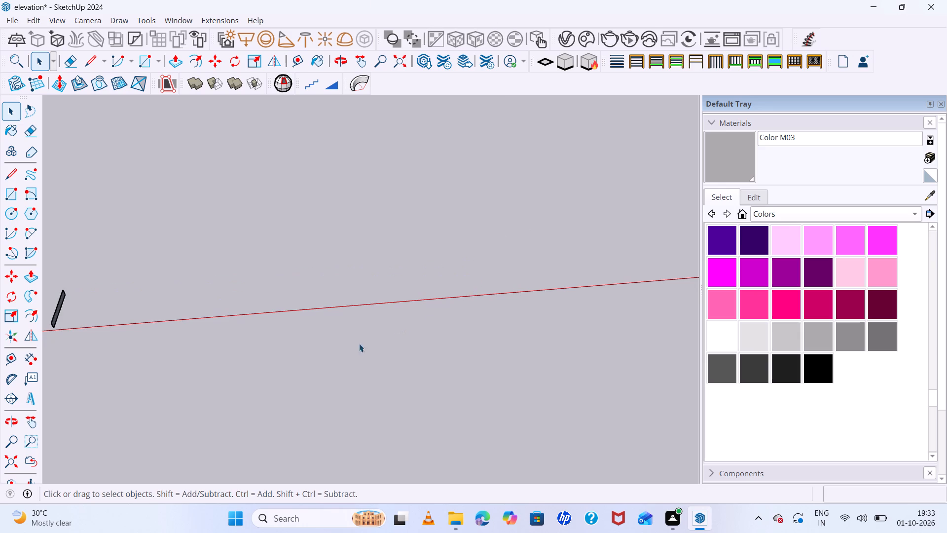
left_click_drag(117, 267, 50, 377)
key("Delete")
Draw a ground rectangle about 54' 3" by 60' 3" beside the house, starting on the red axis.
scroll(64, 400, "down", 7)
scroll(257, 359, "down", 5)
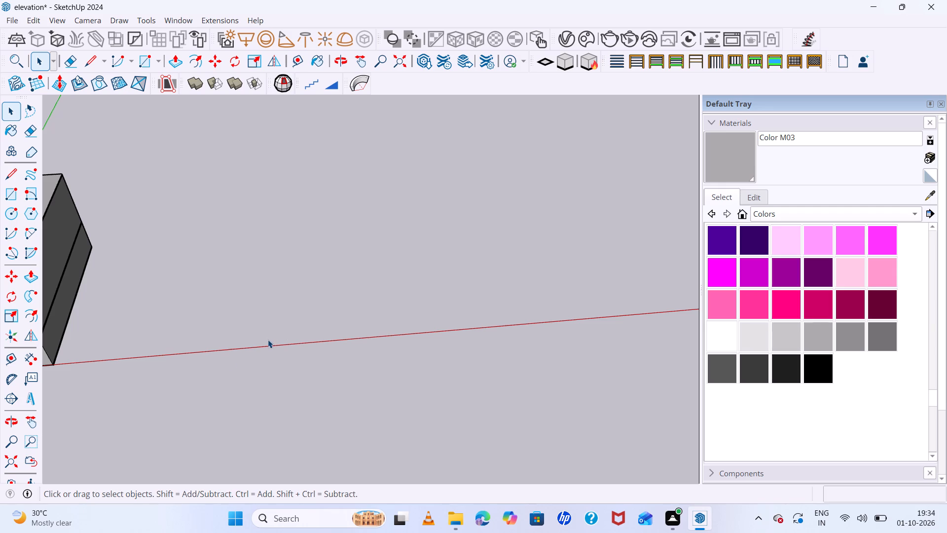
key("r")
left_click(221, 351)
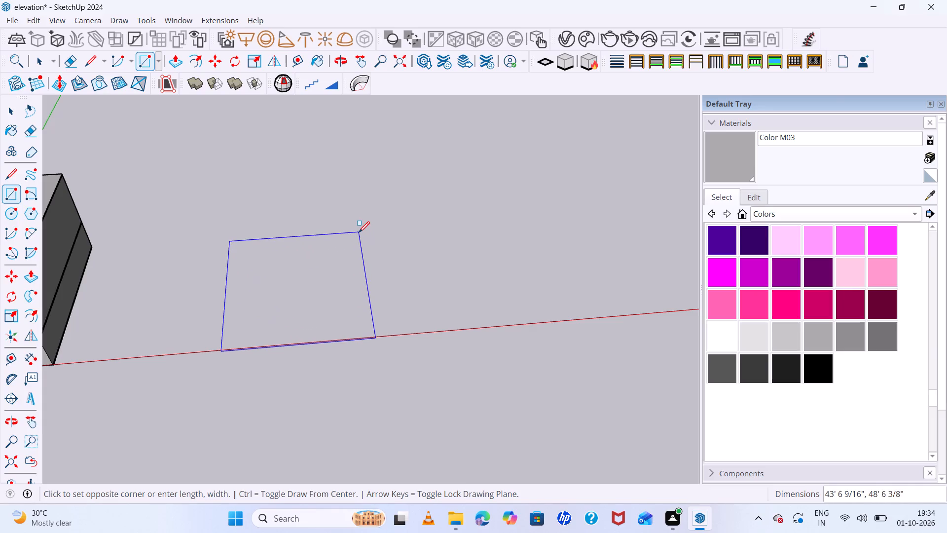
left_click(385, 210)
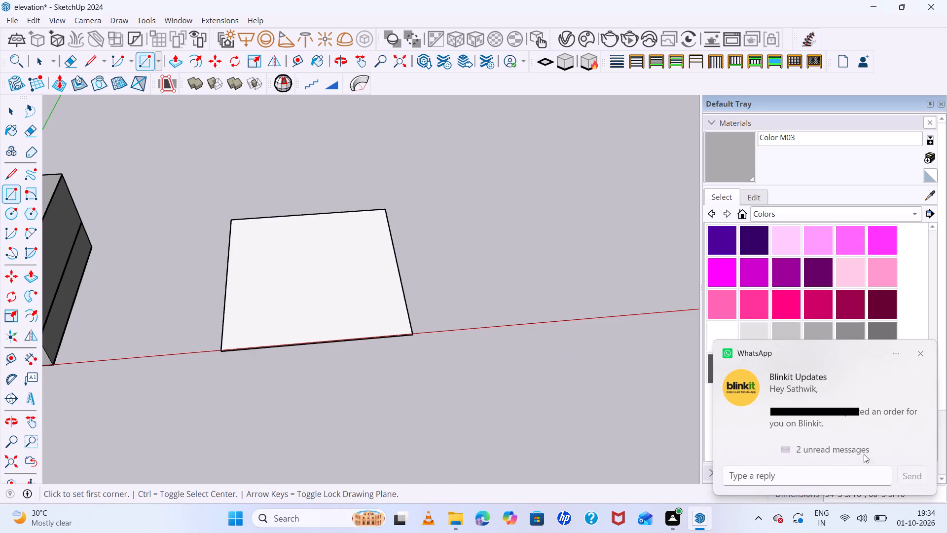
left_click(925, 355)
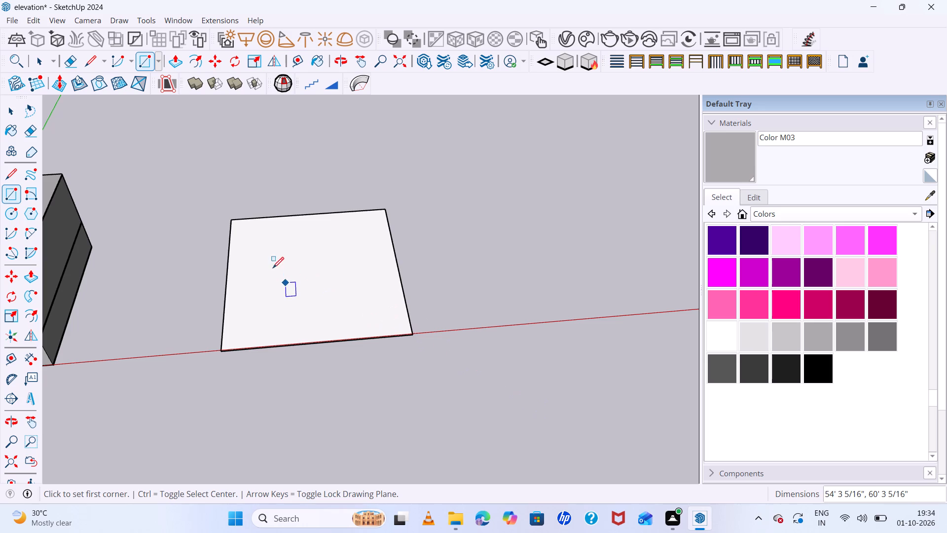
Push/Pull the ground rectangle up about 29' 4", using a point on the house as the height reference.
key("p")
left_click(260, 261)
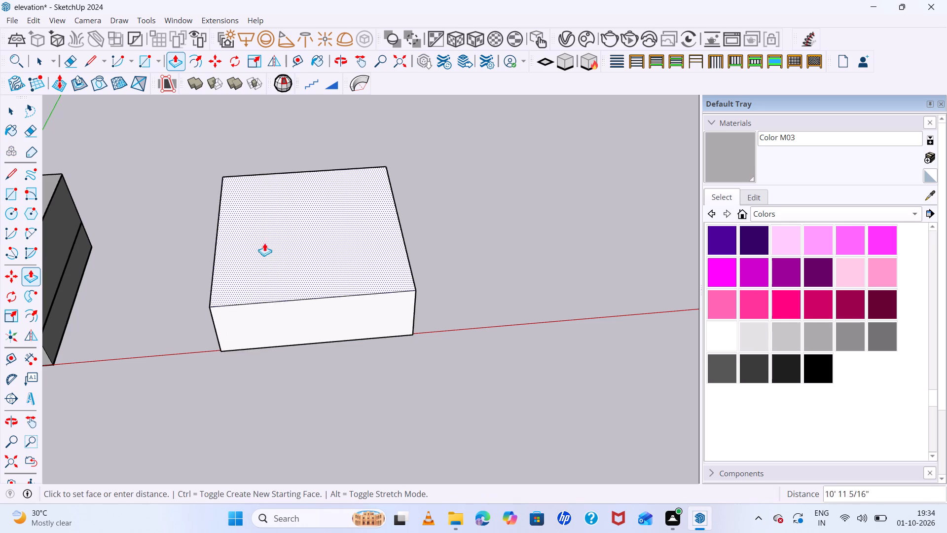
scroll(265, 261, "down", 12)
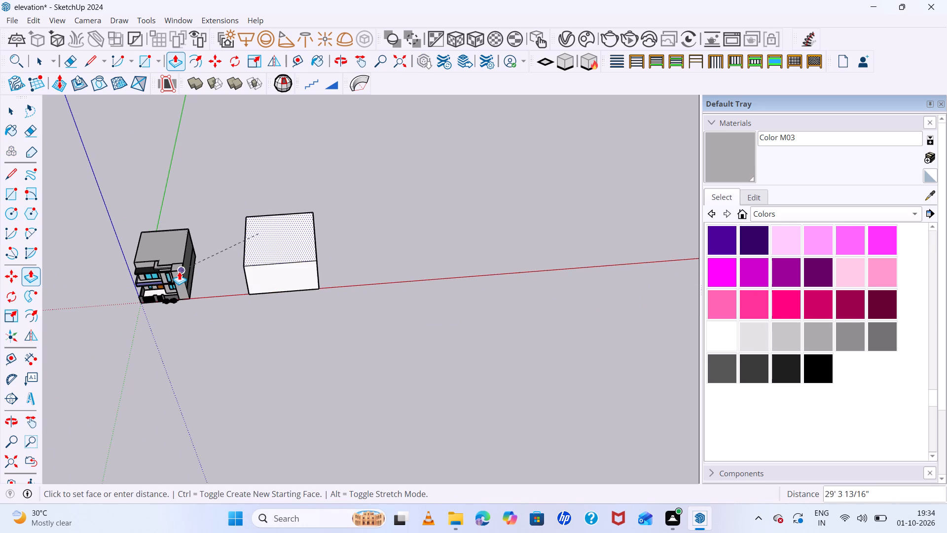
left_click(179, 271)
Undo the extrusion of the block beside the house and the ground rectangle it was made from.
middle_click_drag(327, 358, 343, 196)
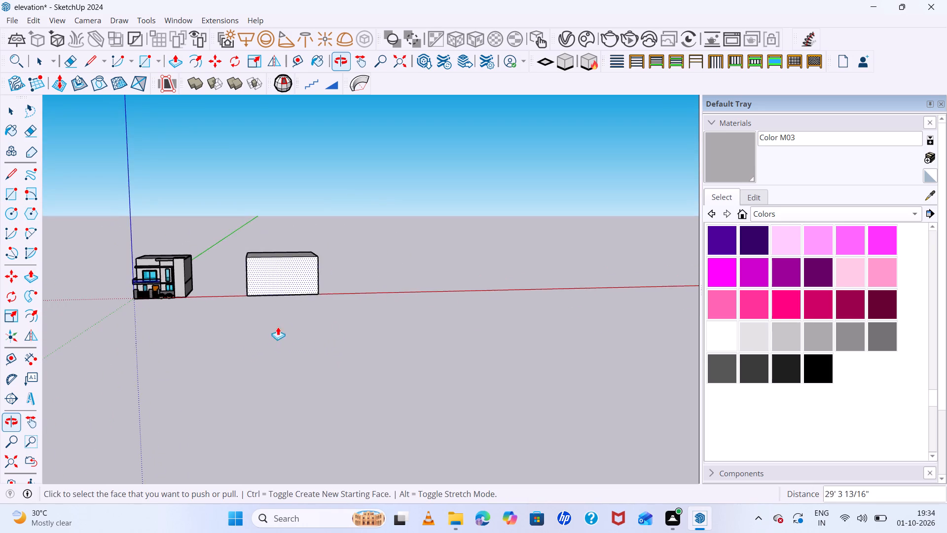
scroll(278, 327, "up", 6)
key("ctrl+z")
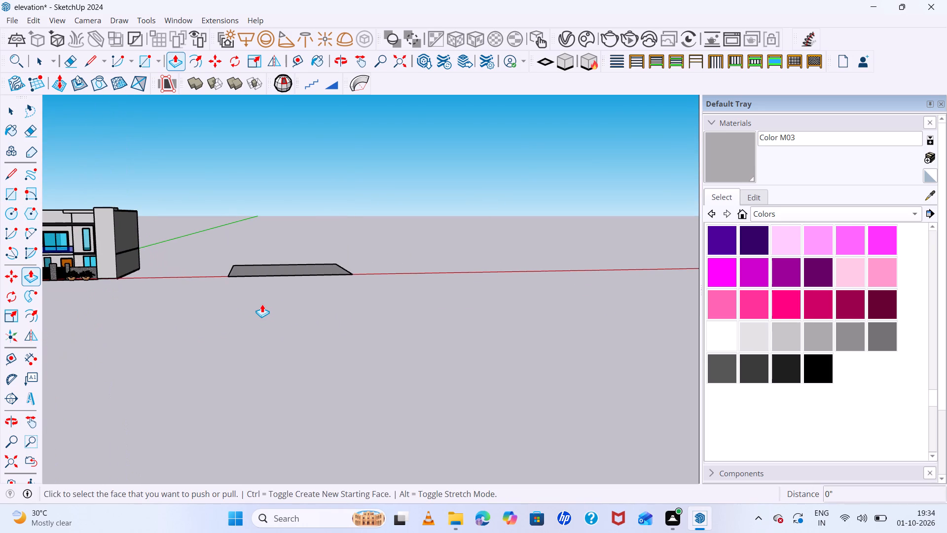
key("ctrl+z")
Draw a ground rectangle about 30' 11" by 82' 1" beside the house, starting on the red axis.
scroll(172, 282, "down", 5)
scroll(219, 532, "down", 2)
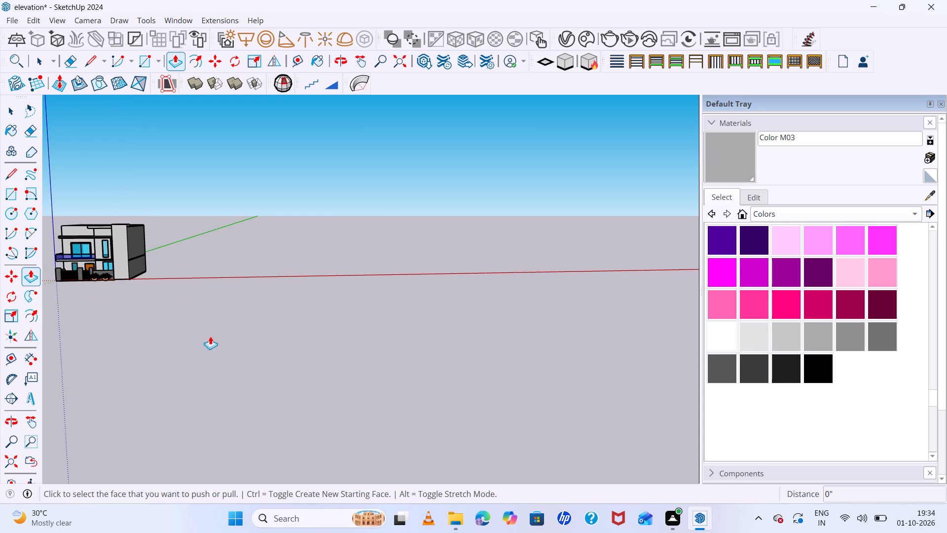
scroll(95, 240, "down", 7)
scroll(73, 246, "up", 16)
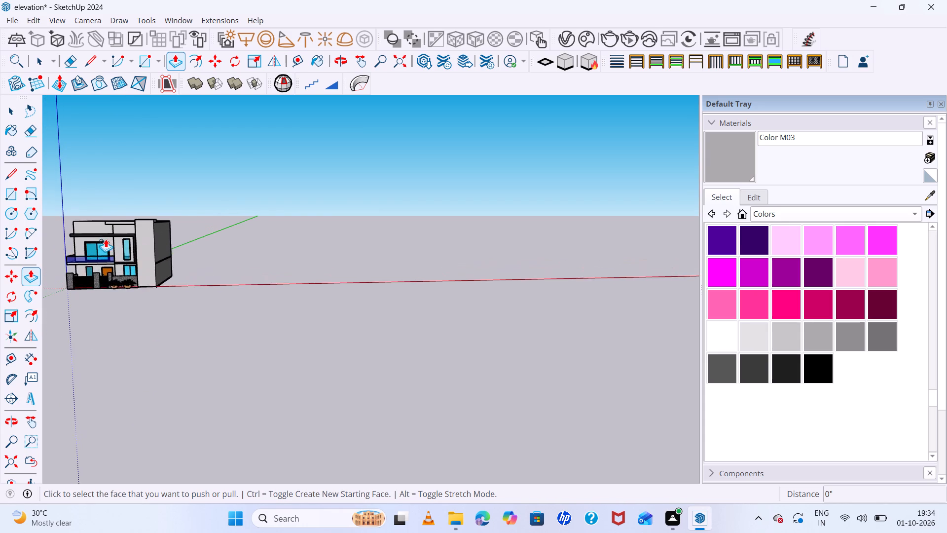
scroll(106, 239, "up", 2)
scroll(209, 287, "up", 4)
middle_click_drag(250, 303, 255, 349)
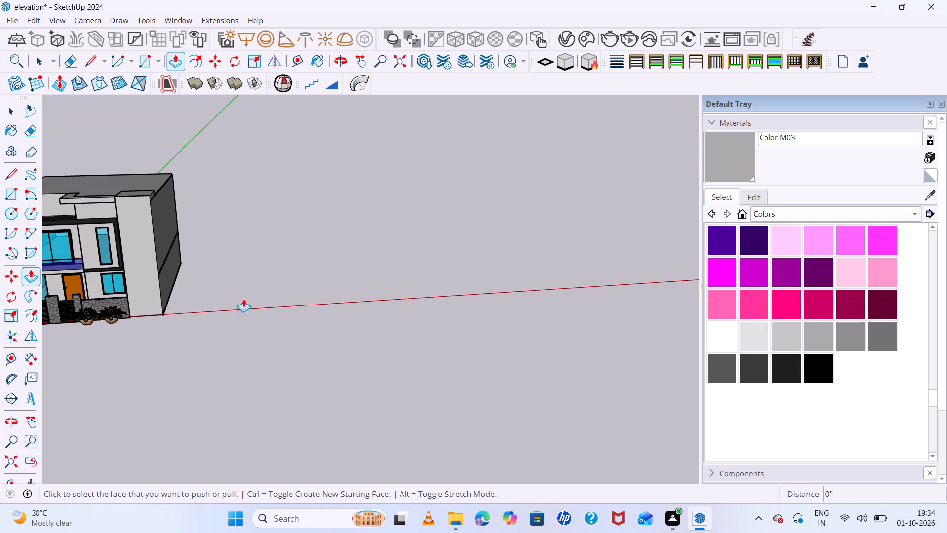
key("r")
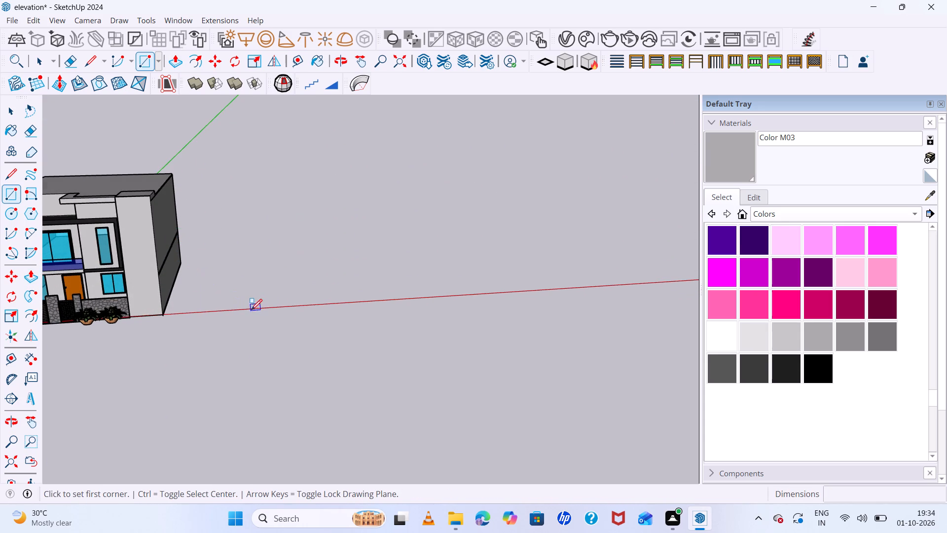
left_click(250, 308)
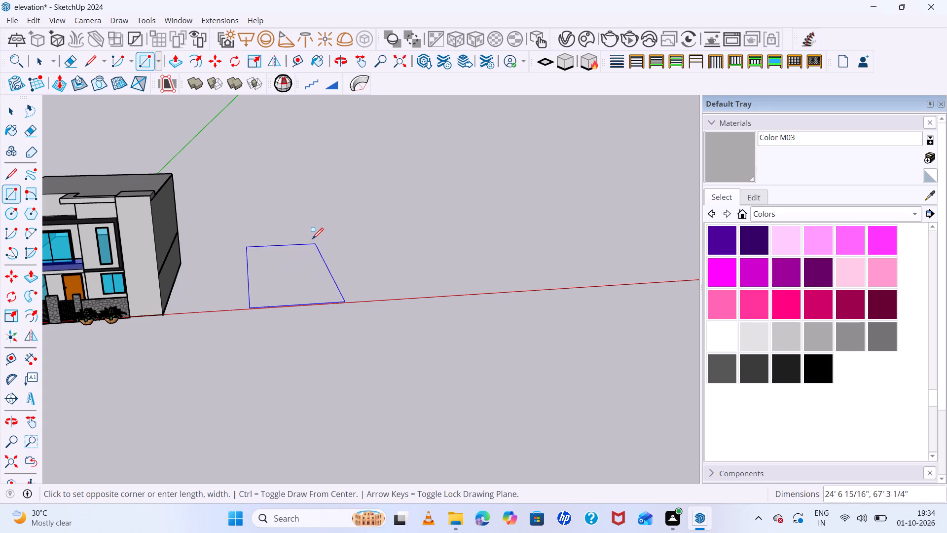
left_click(327, 235)
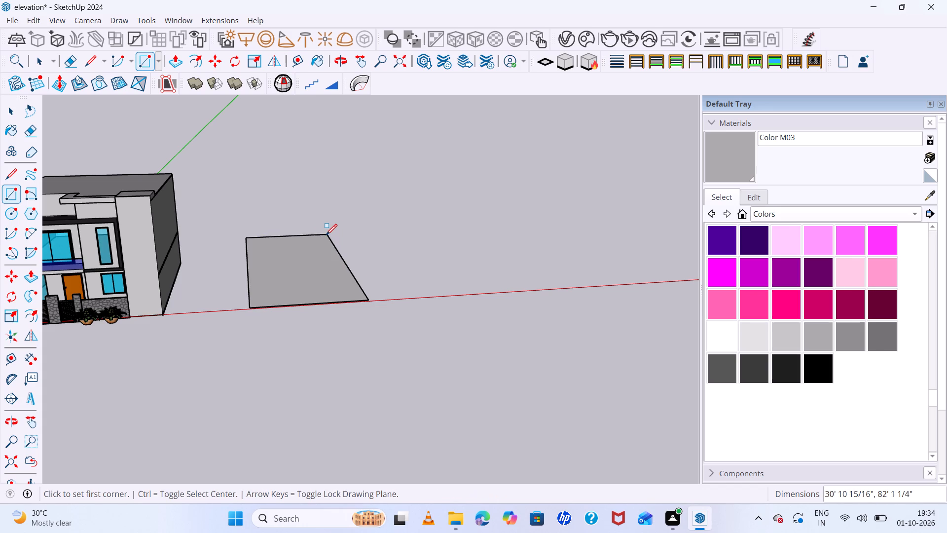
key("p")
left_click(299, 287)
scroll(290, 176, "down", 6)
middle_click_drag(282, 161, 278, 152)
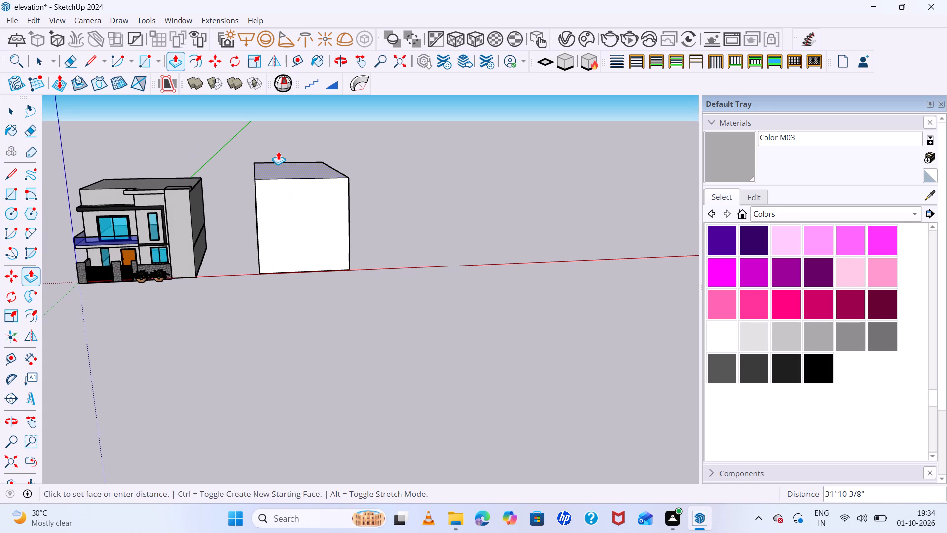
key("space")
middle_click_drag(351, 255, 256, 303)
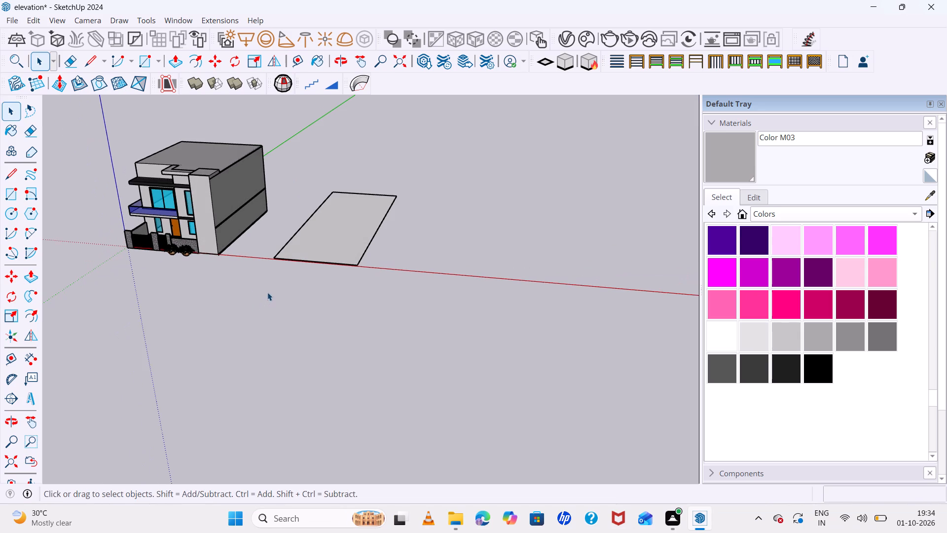
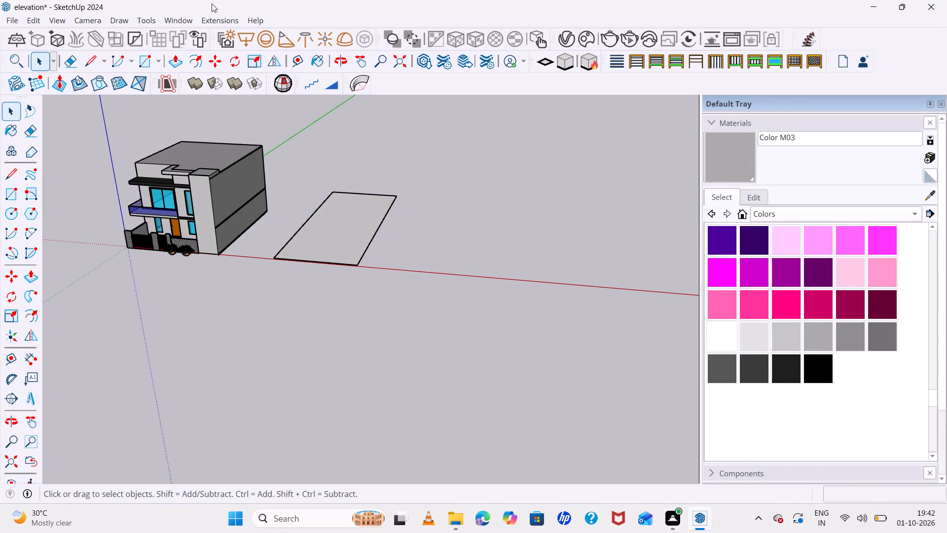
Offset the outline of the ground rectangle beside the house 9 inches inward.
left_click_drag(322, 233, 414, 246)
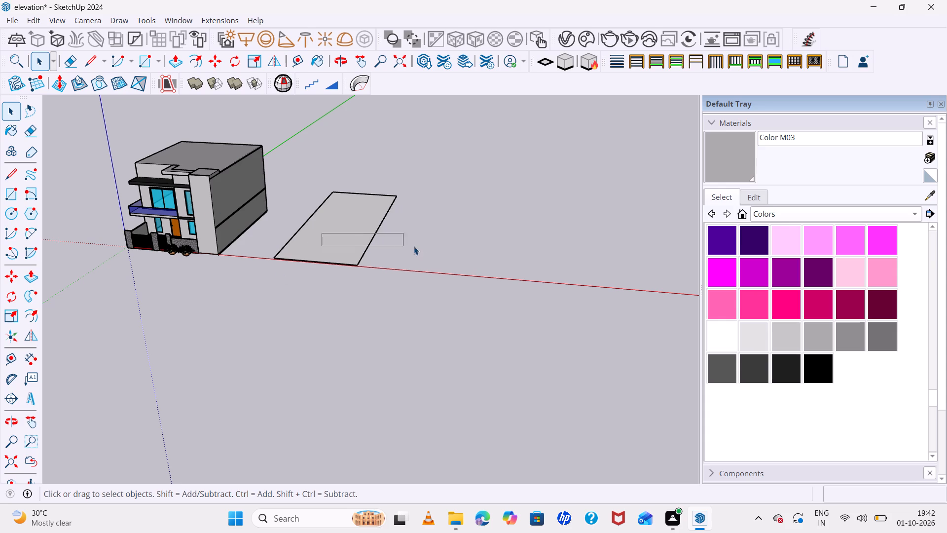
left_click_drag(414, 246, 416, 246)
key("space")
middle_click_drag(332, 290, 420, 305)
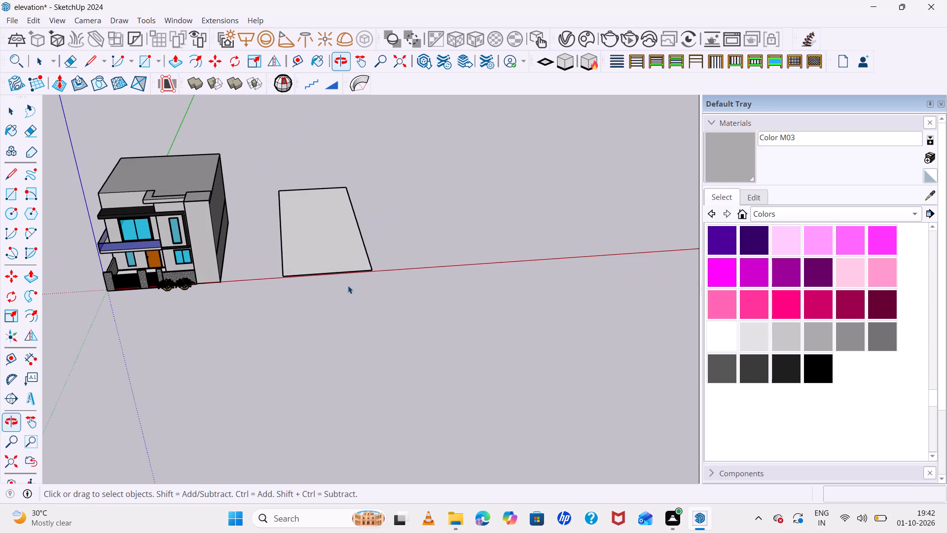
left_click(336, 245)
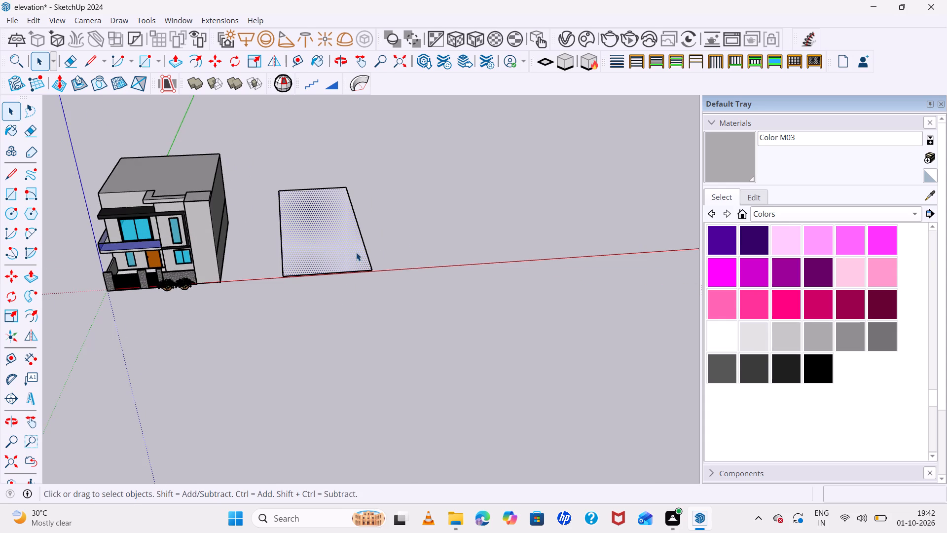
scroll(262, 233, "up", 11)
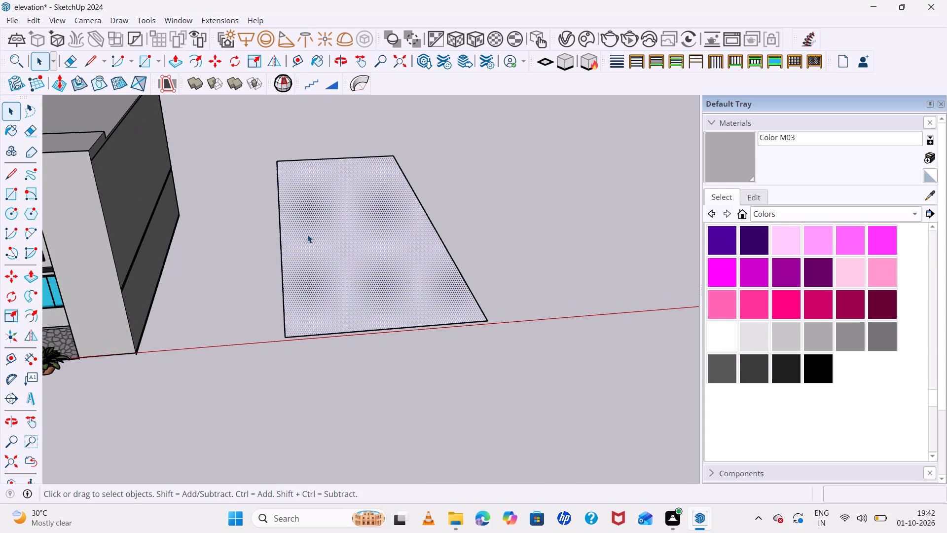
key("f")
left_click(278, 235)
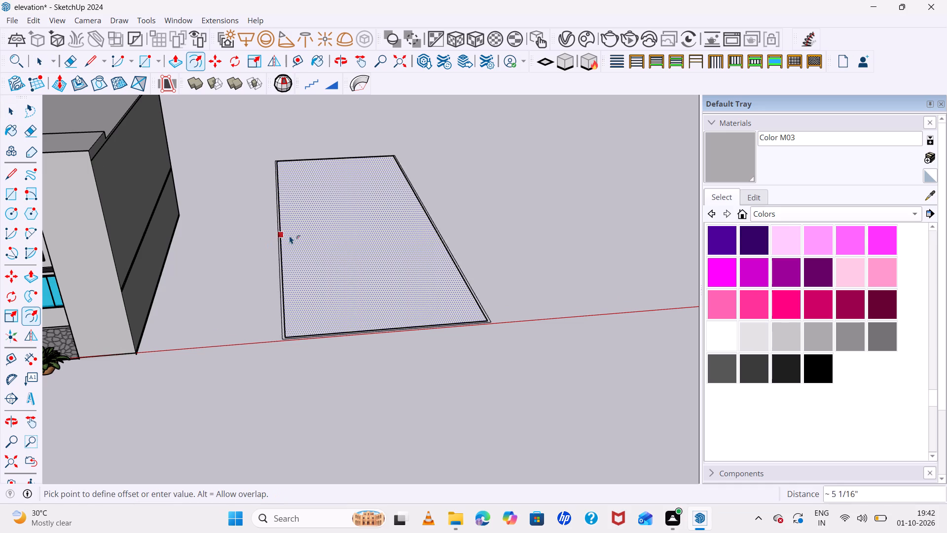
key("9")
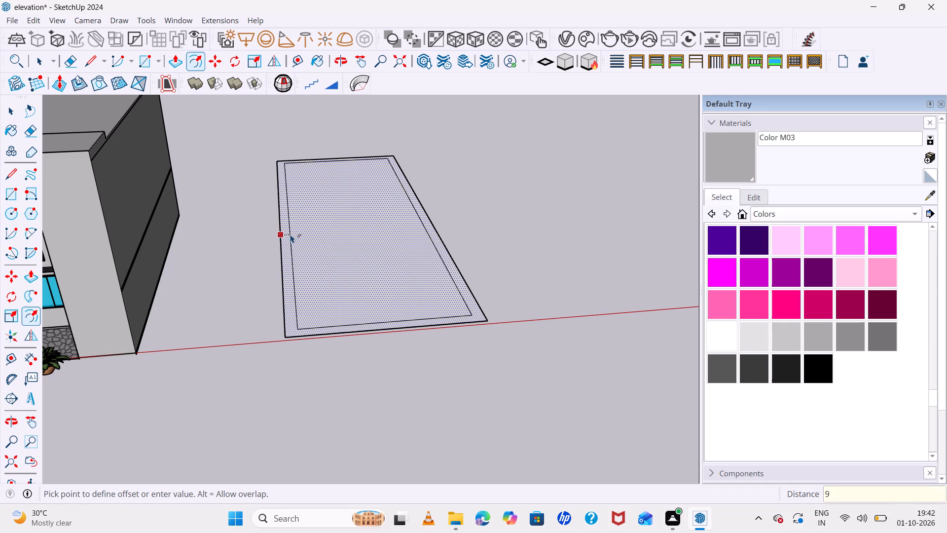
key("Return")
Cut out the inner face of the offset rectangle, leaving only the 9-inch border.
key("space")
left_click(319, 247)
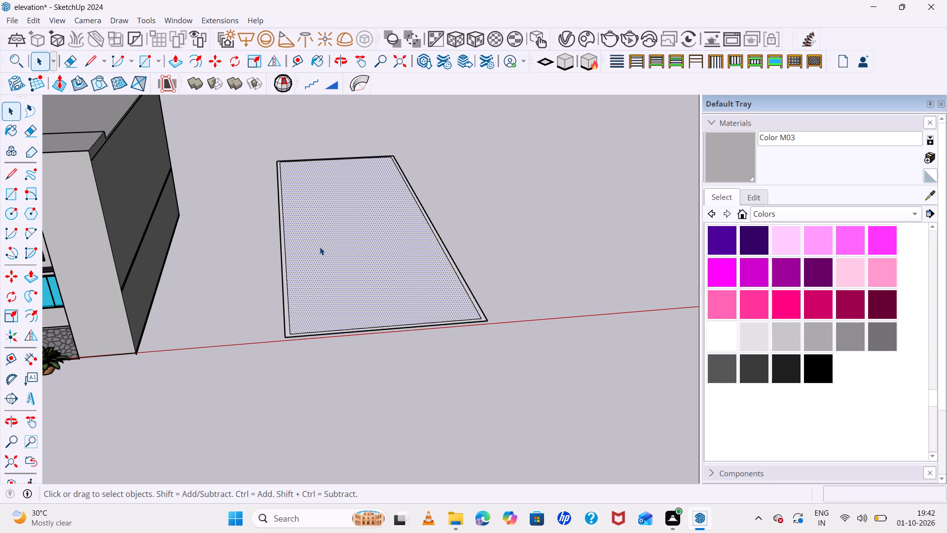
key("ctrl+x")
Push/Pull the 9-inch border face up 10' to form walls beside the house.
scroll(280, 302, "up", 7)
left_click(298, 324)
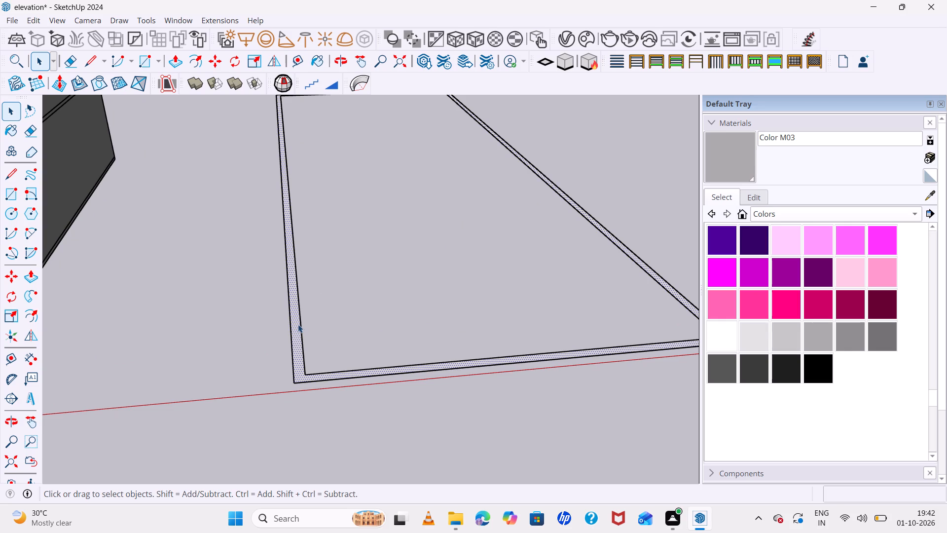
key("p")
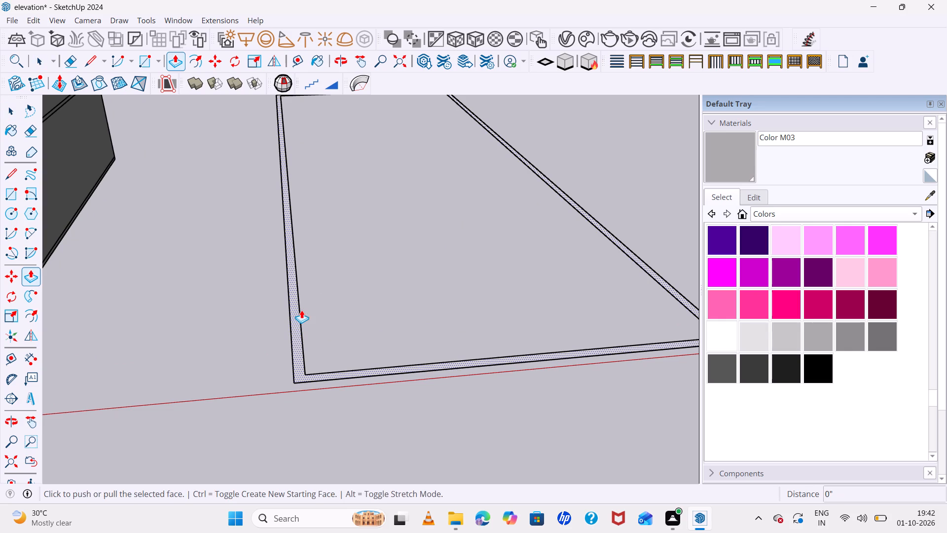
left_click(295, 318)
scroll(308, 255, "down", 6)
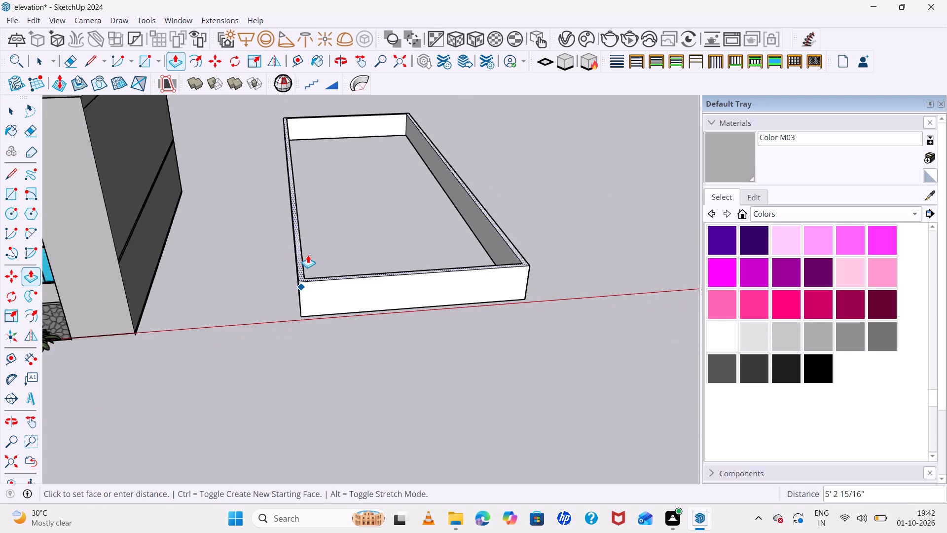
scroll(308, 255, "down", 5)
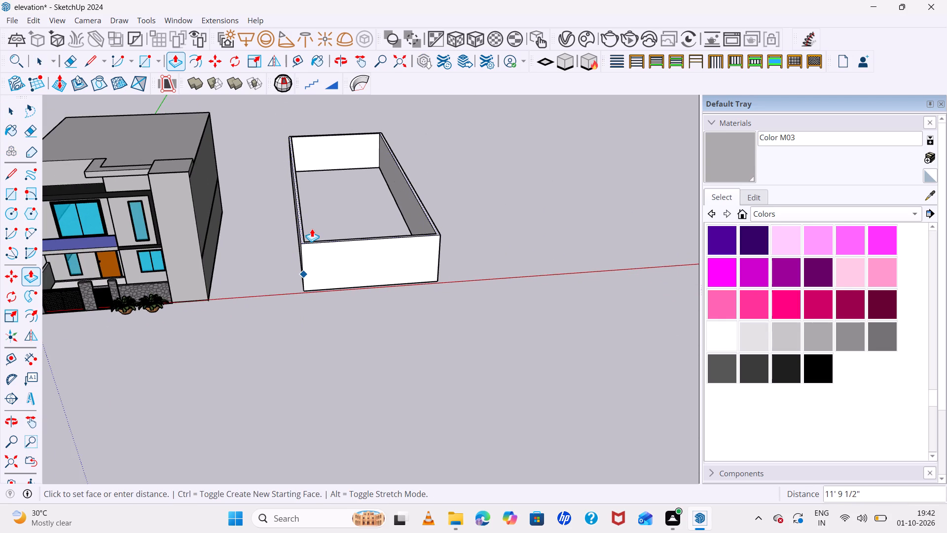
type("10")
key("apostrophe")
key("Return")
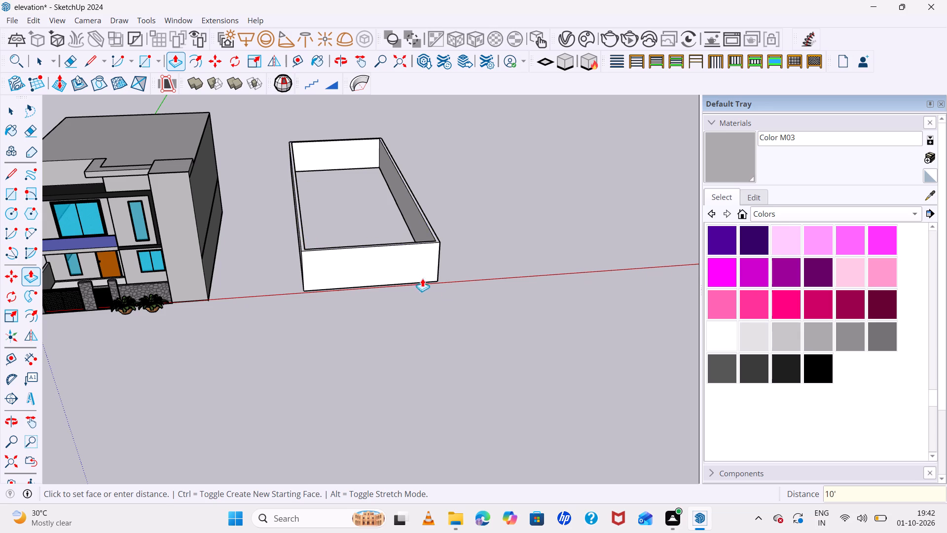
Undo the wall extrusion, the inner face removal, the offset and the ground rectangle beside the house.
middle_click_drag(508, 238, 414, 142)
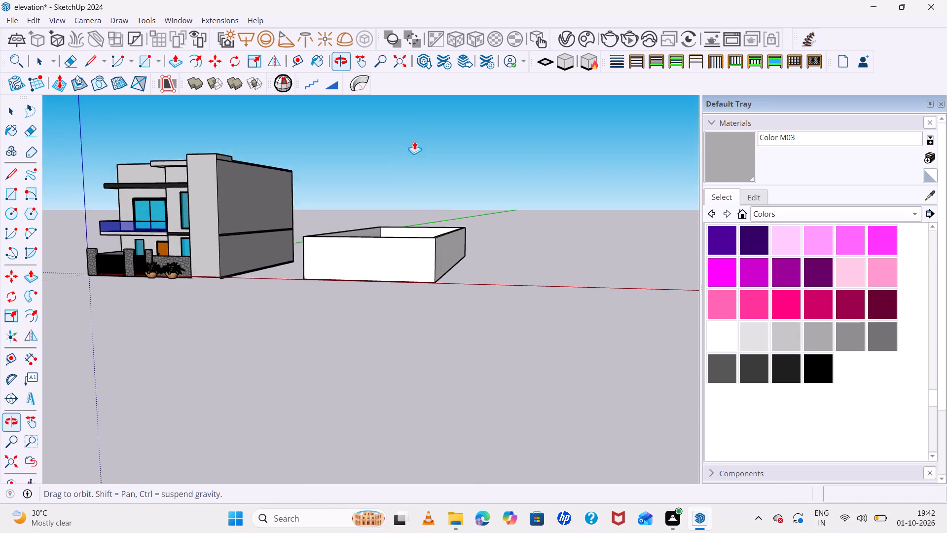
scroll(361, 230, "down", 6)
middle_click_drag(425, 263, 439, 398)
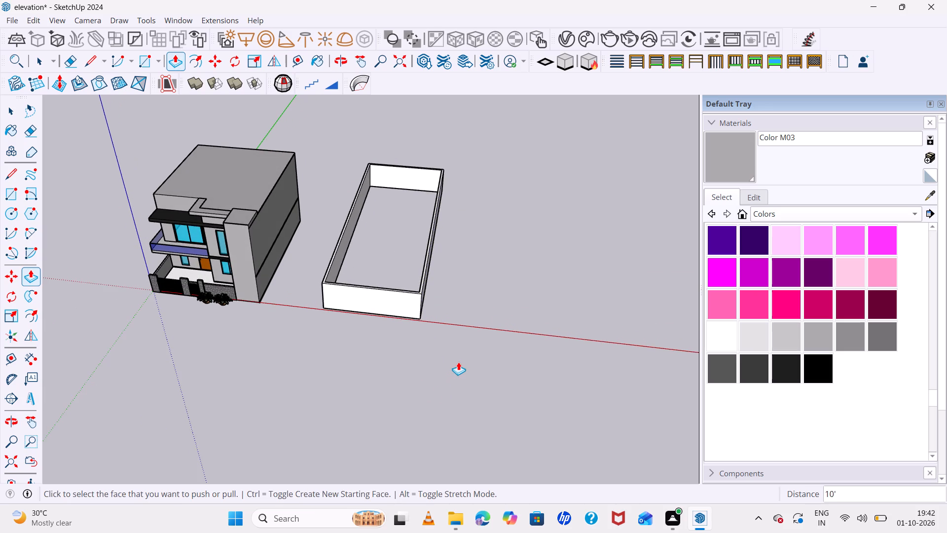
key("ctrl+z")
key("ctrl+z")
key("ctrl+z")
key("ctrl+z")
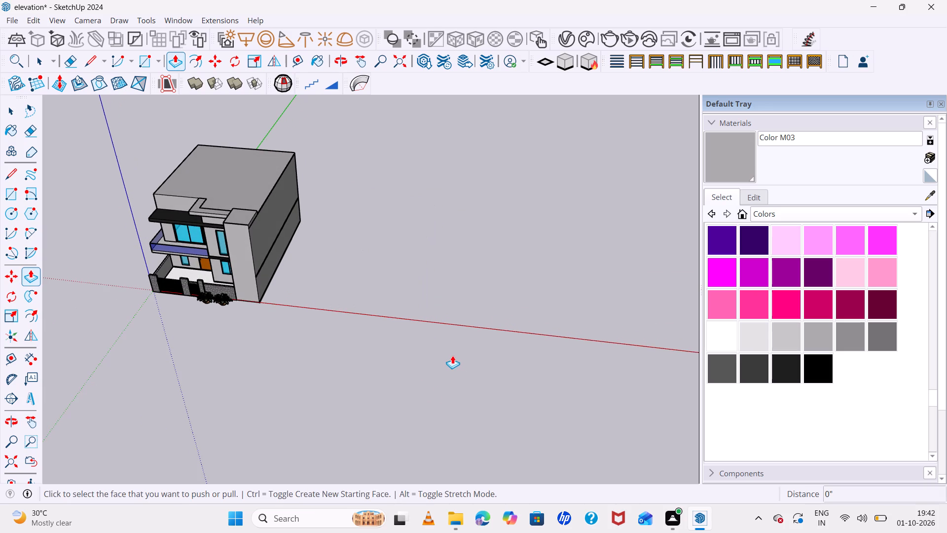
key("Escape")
Draw a ground rectangle about 24' 11" by 62' 10" beside the house, starting on the red axis.
key("r")
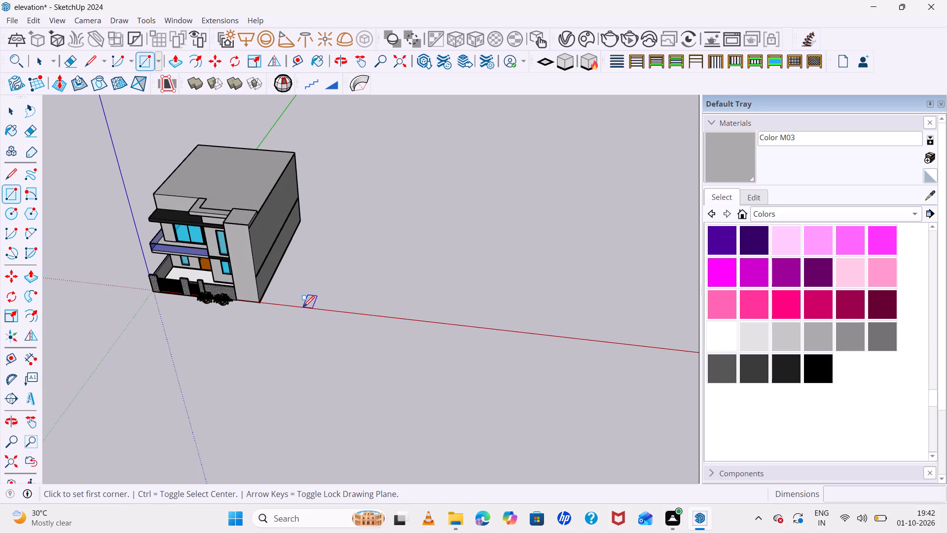
left_click(303, 307)
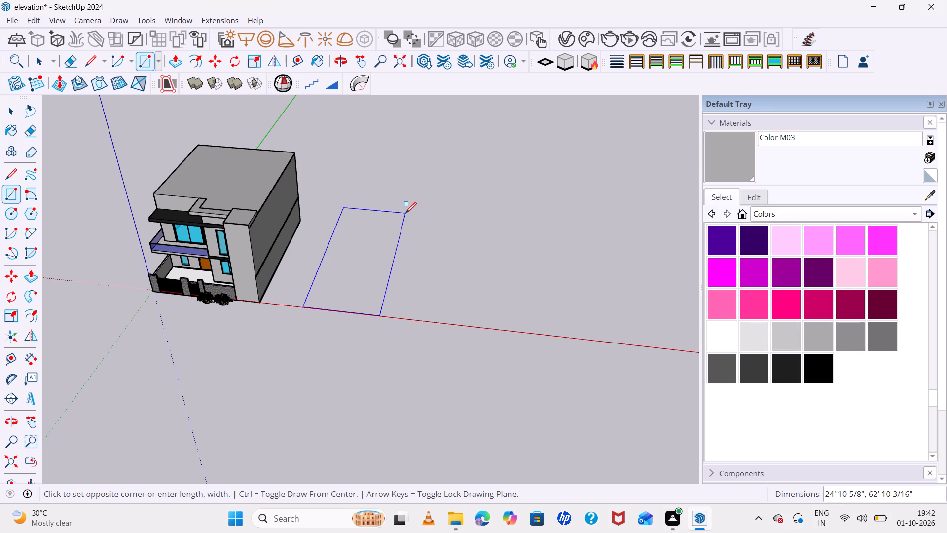
left_click(405, 213)
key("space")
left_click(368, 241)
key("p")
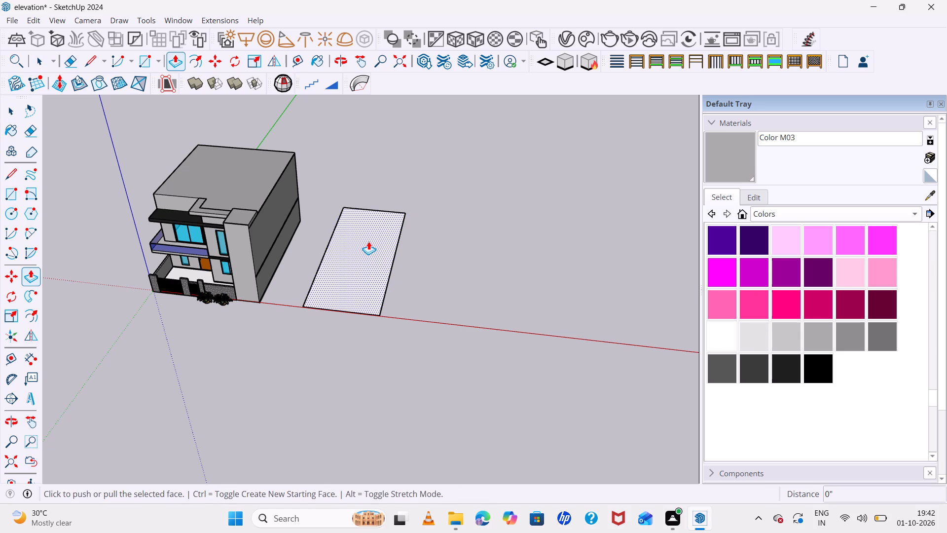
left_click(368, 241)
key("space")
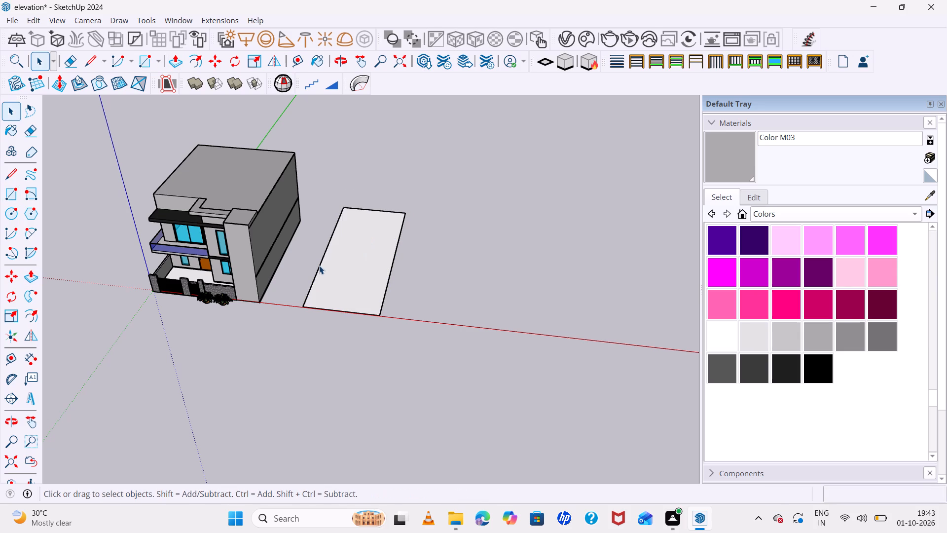
Offset the outline of the new ground rectangle 9 inches inward to form a wall border.
key("f")
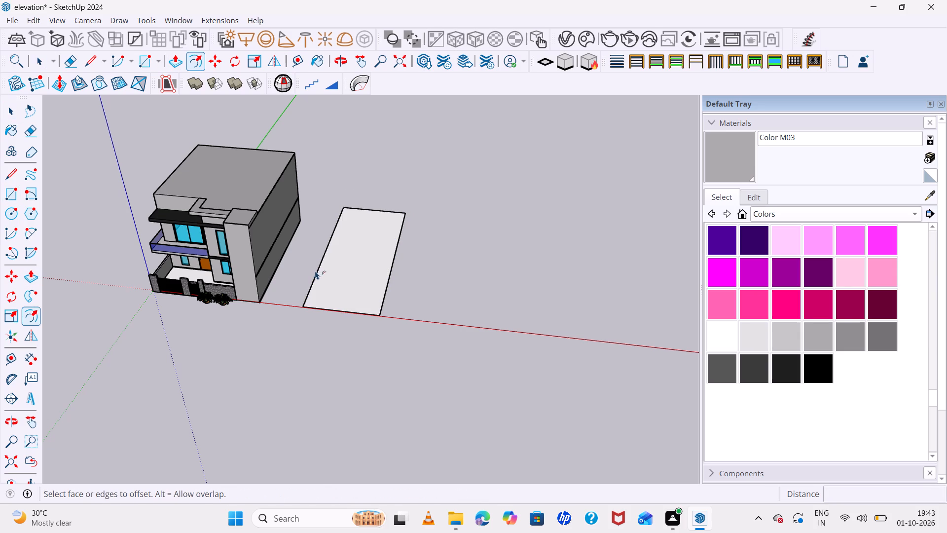
left_click(331, 283)
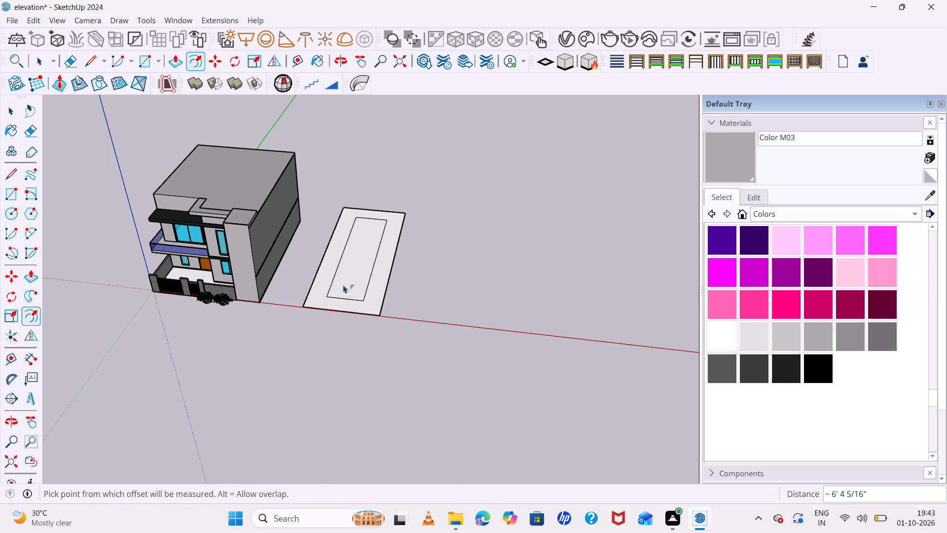
key("ctrl+z")
scroll(322, 281, "up", 4)
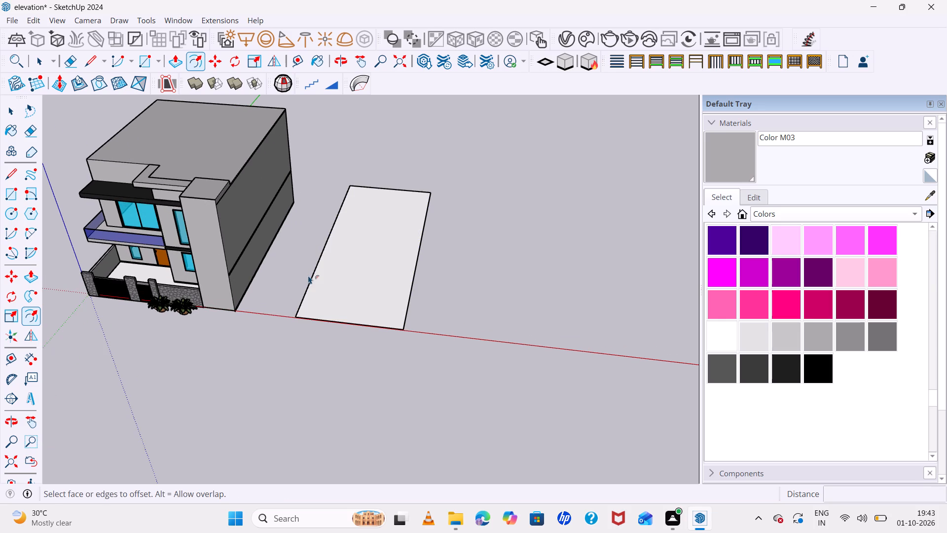
scroll(310, 288, "up", 6)
left_click(308, 284)
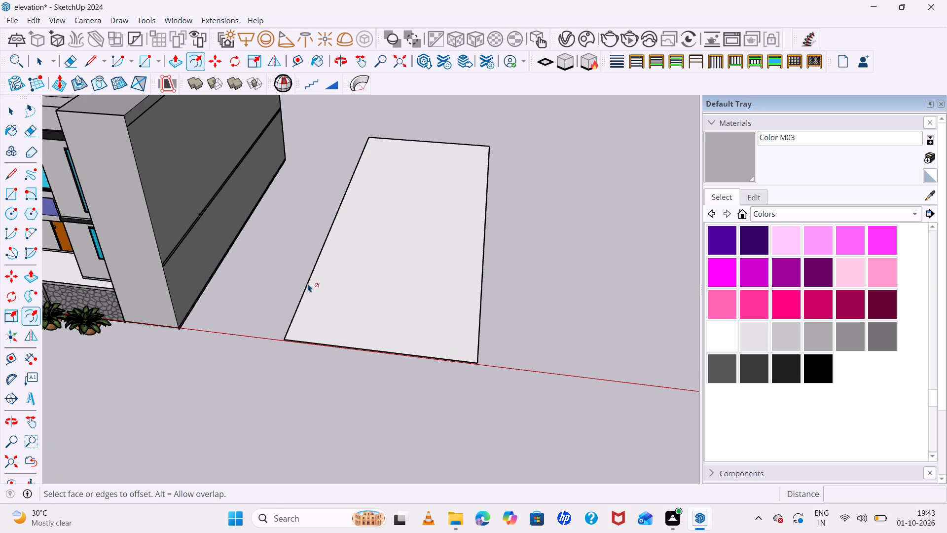
left_click(308, 284)
left_click(306, 303)
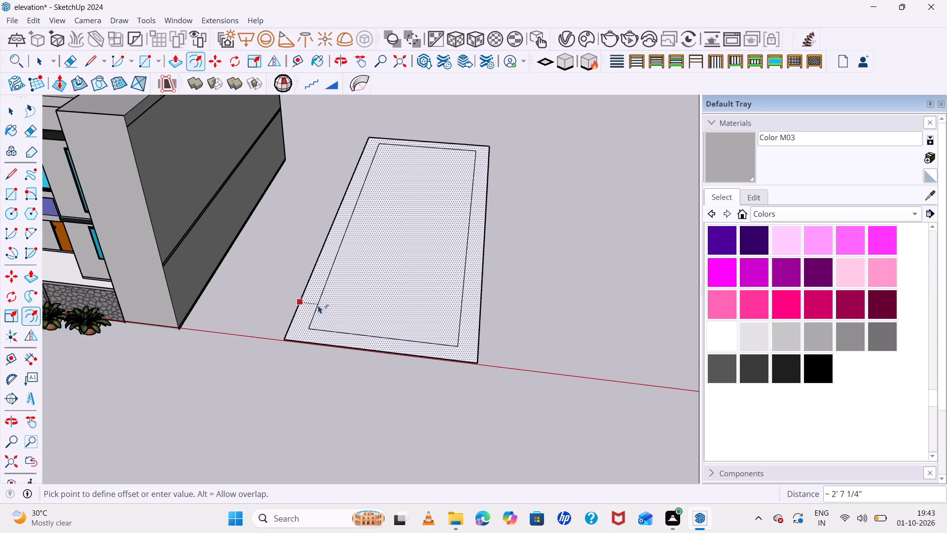
key("9")
key("Return")
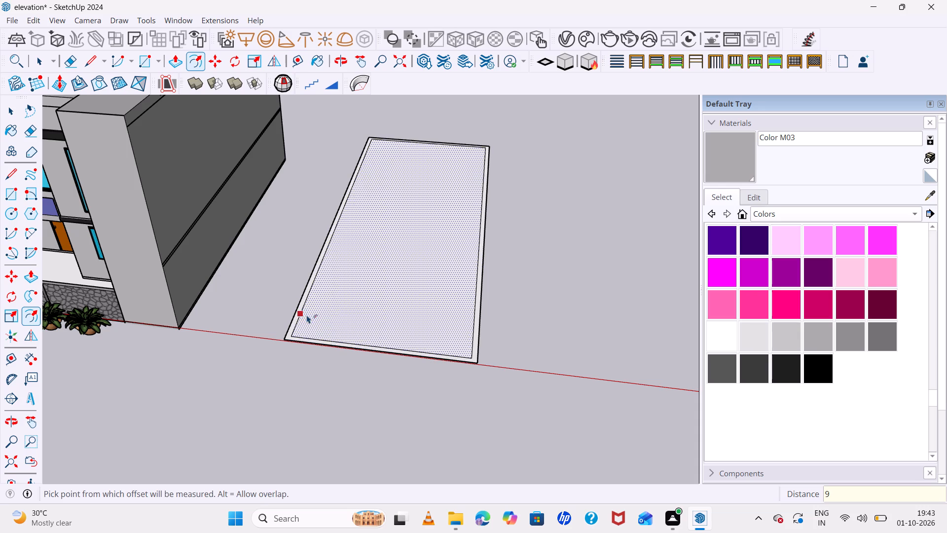
Select the inner face enclosed by the 9-inch border of the ground rectangle.
scroll(305, 315, "up", 6)
key("space")
left_click(358, 312)
scroll(364, 301, "down", 5)
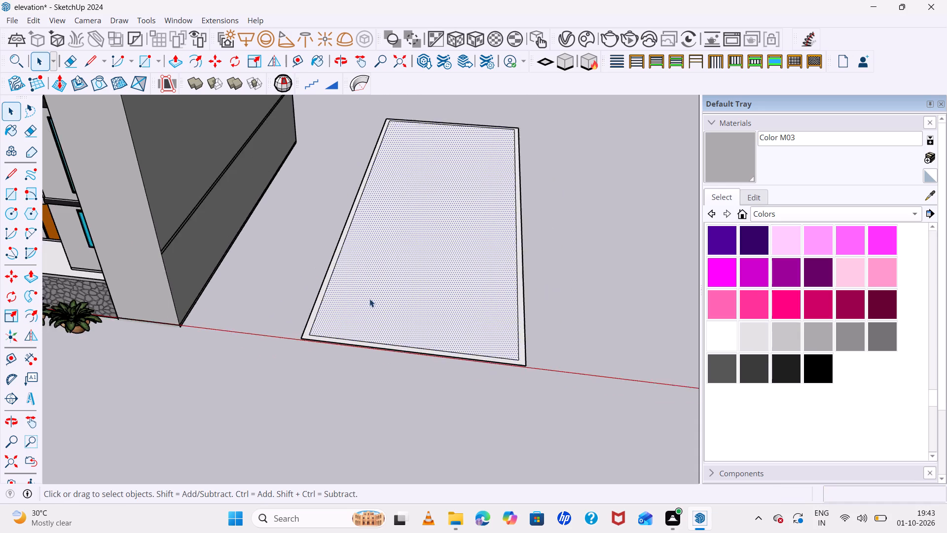
scroll(369, 299, "down", 7)
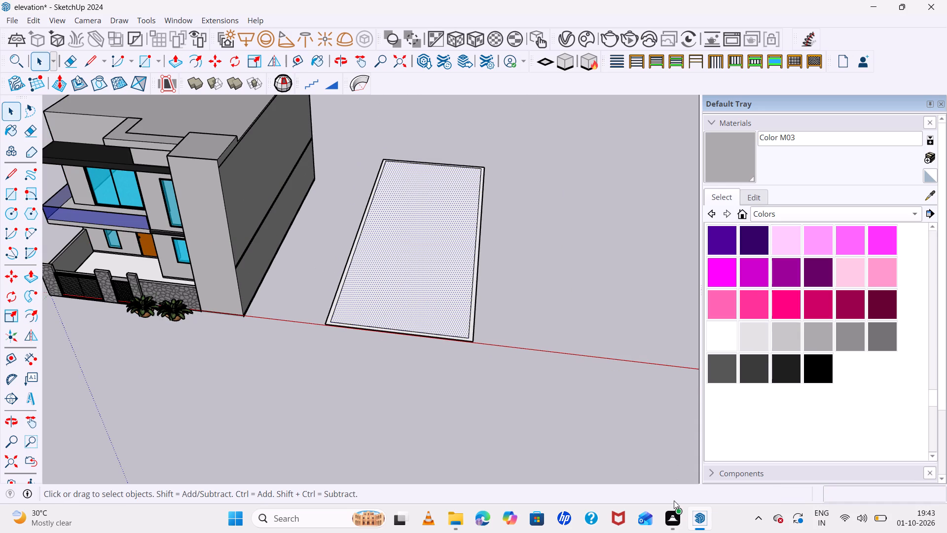
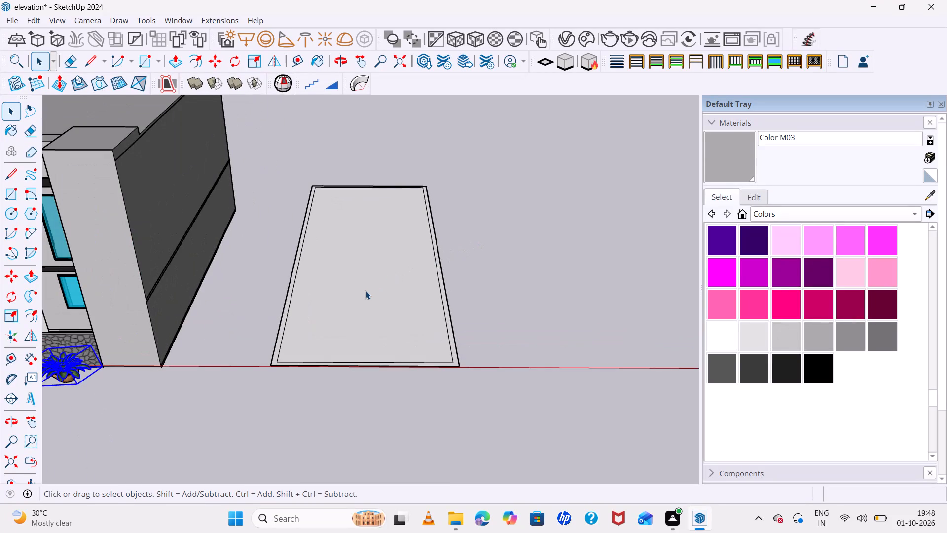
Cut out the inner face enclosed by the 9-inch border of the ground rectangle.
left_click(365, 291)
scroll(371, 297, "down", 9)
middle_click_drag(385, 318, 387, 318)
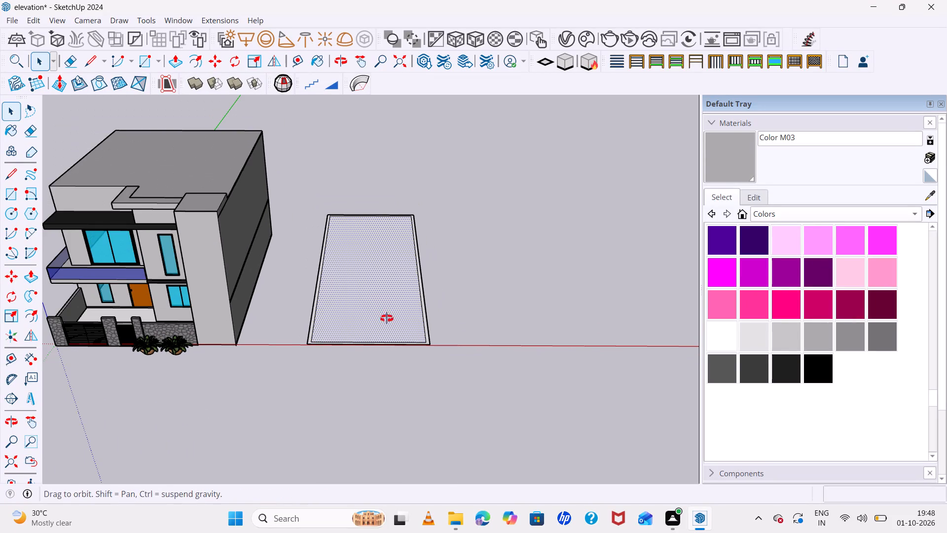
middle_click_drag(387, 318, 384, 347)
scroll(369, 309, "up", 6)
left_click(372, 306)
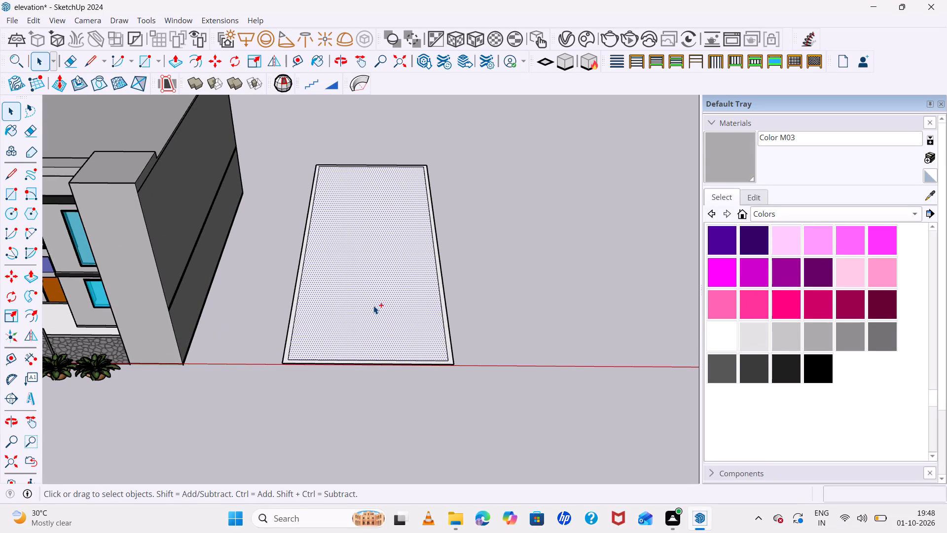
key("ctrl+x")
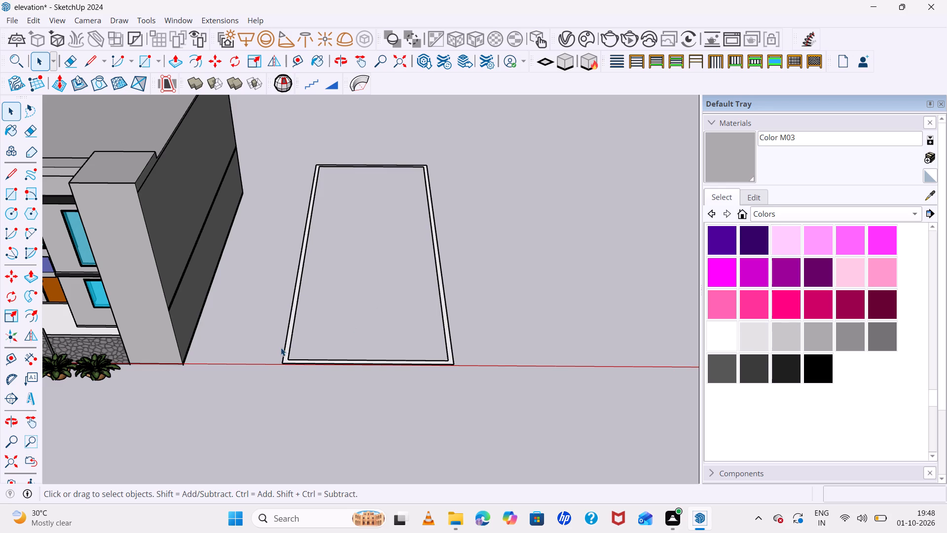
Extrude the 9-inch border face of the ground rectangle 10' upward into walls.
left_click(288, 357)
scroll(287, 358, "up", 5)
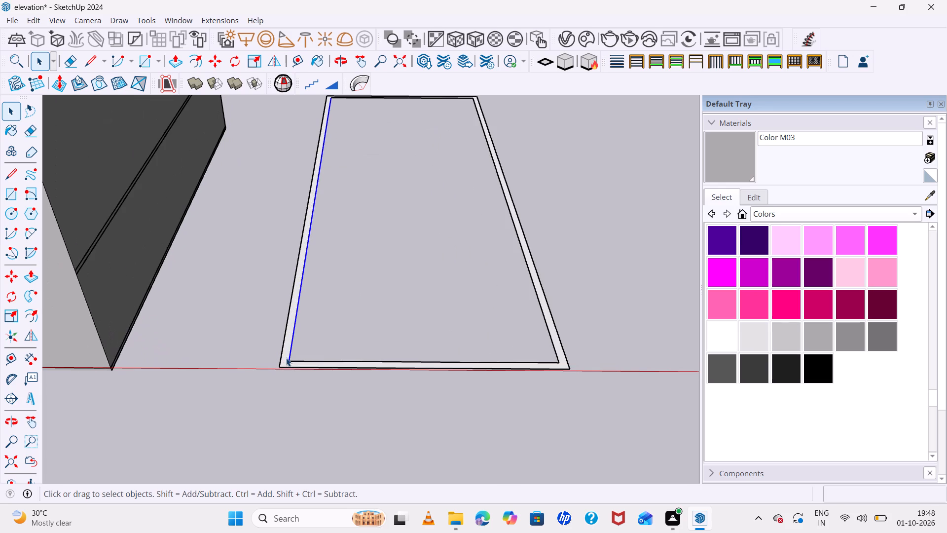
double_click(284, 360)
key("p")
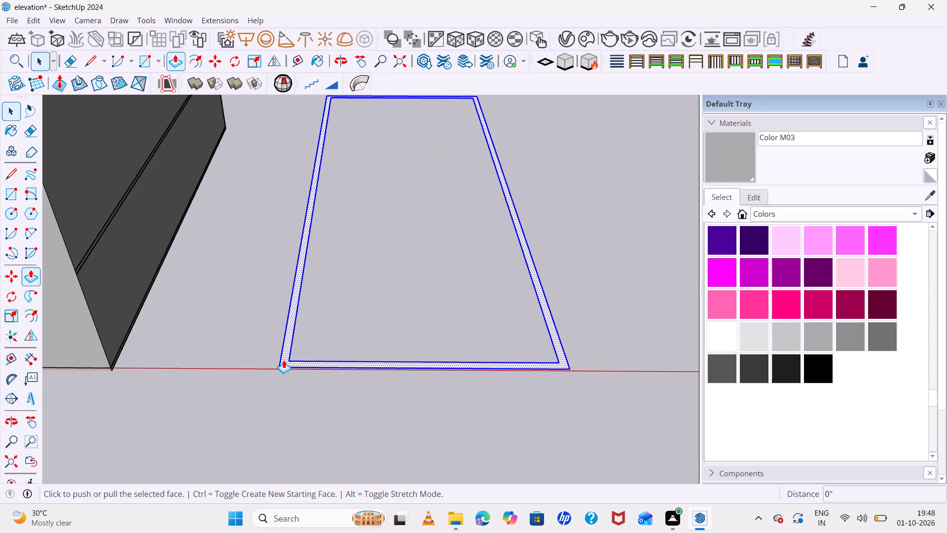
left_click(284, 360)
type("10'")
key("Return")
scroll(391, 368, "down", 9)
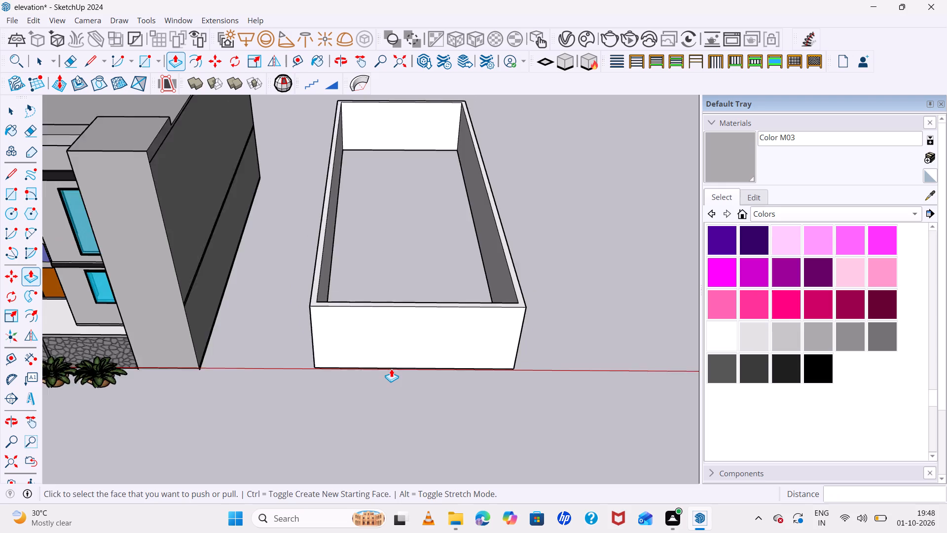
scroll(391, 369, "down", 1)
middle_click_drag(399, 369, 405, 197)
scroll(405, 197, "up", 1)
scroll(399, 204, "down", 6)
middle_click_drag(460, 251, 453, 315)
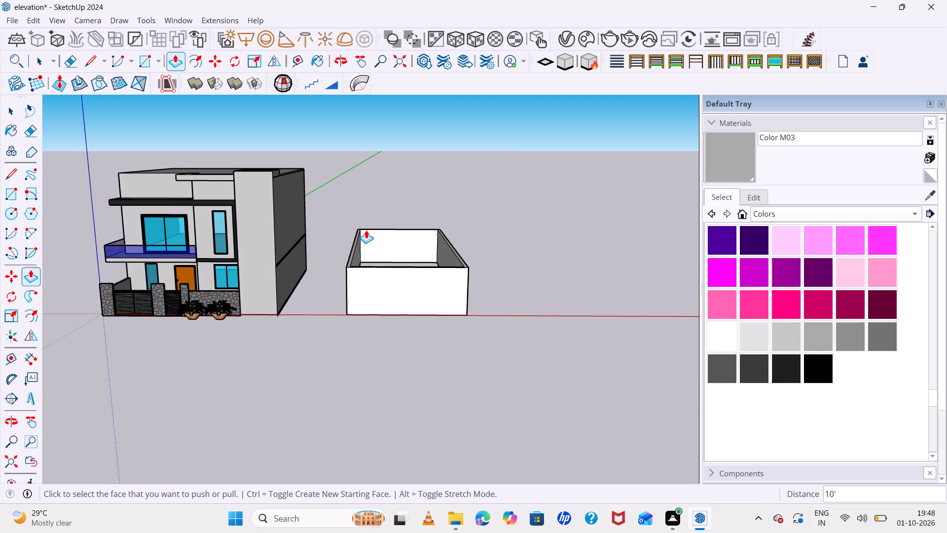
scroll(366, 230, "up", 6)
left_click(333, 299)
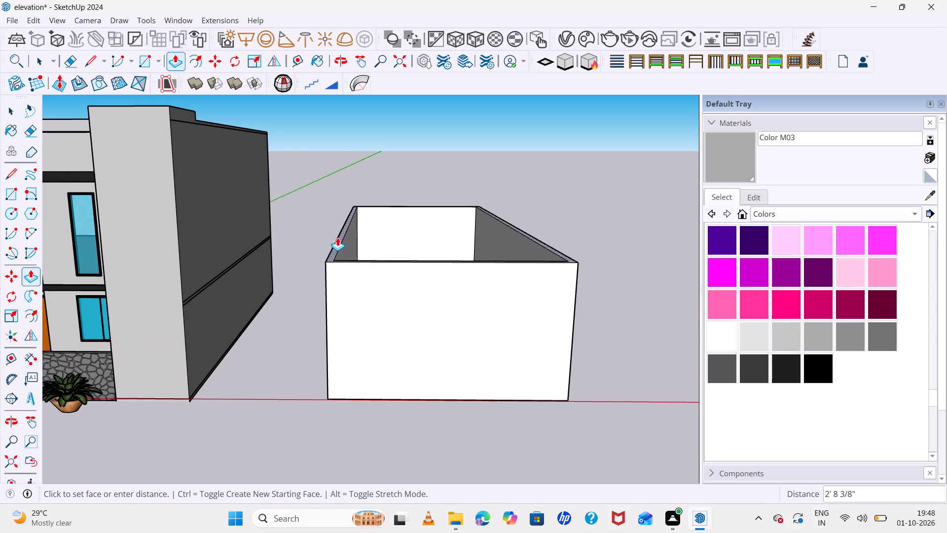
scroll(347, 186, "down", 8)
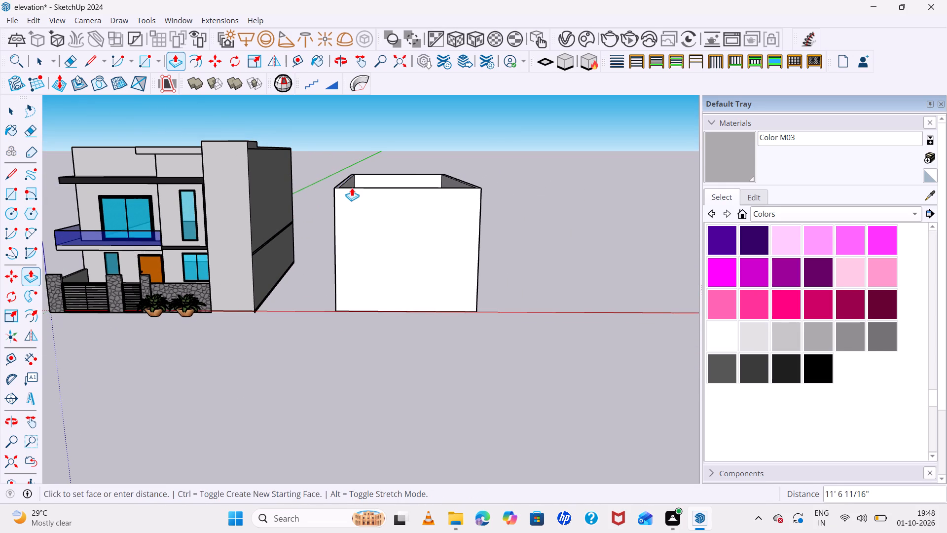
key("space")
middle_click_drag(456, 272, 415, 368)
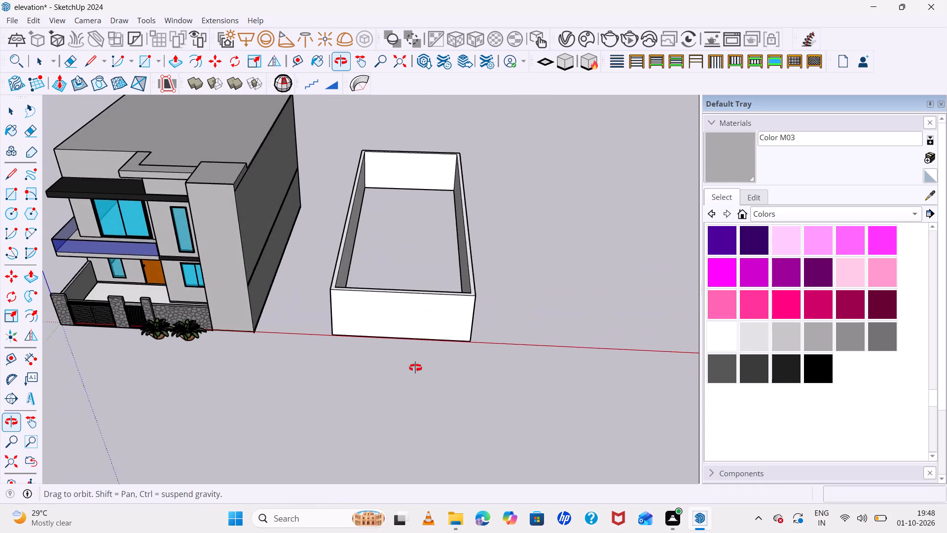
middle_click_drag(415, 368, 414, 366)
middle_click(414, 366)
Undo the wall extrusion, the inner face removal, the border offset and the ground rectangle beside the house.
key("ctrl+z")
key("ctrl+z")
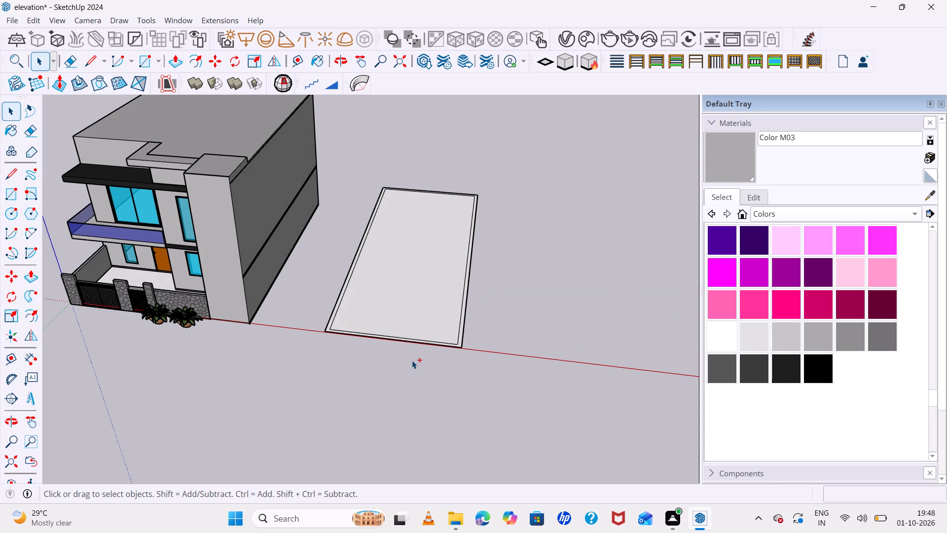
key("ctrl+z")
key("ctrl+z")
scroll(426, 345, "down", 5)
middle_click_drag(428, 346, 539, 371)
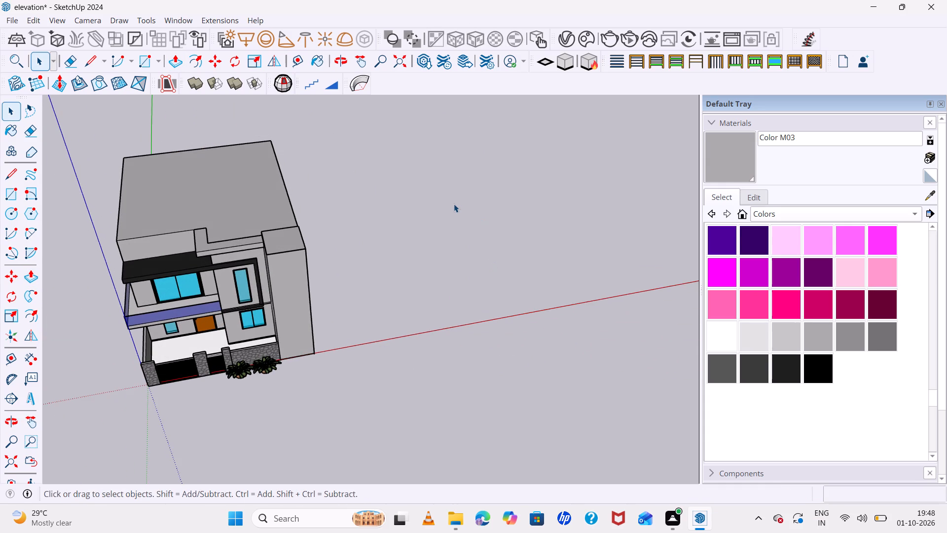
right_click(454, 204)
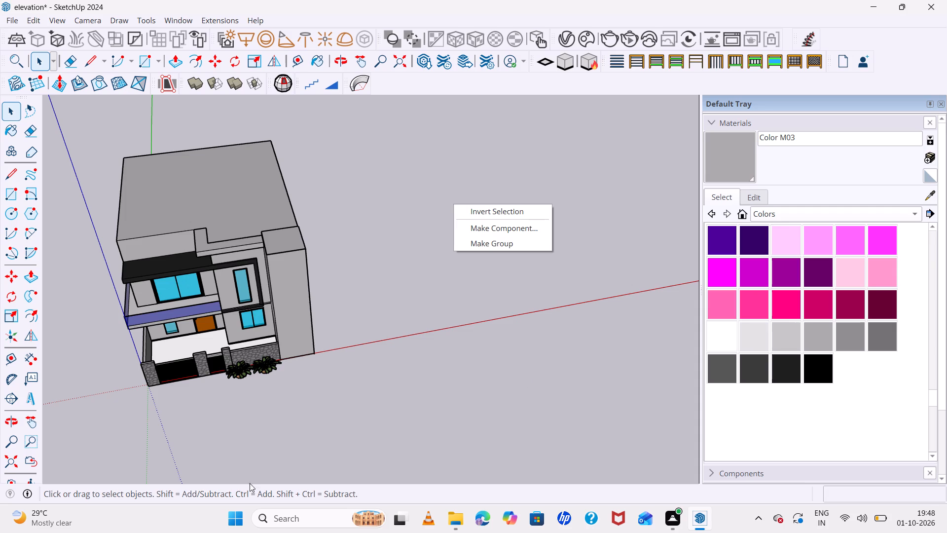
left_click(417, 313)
Draw a ground rectangle about 25' 5" by 41' 2" beside the house, starting on the red axis.
middle_click_drag(472, 374, 338, 366)
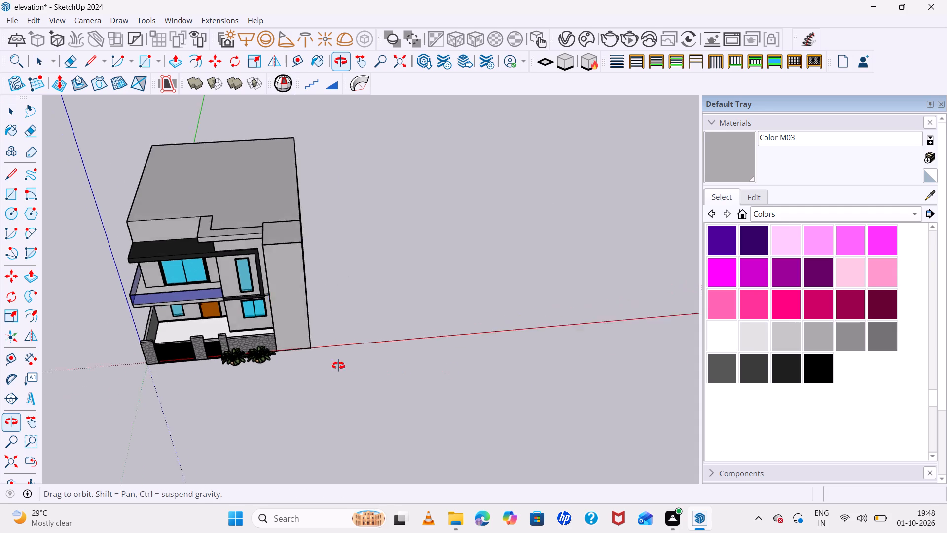
middle_click_drag(338, 366, 289, 346)
scroll(295, 343, "down", 1)
scroll(413, 350, "up", 7)
middle_click_drag(309, 395, 420, 418)
scroll(433, 340, "up", 4)
key("r")
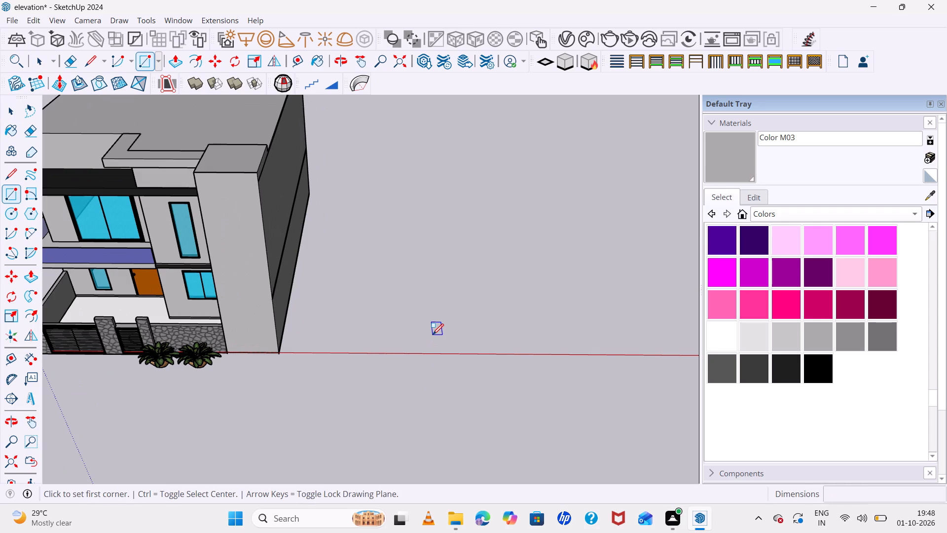
left_click(412, 353)
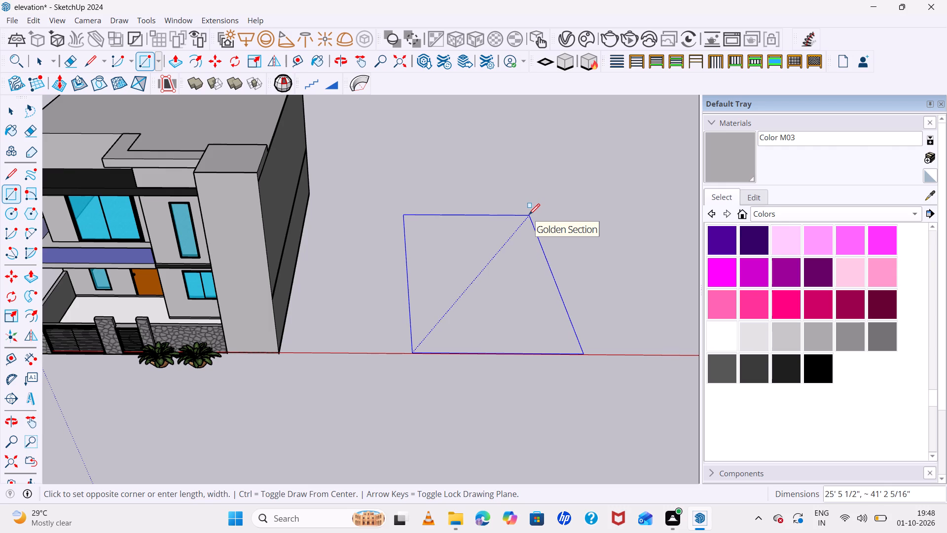
left_click(529, 214)
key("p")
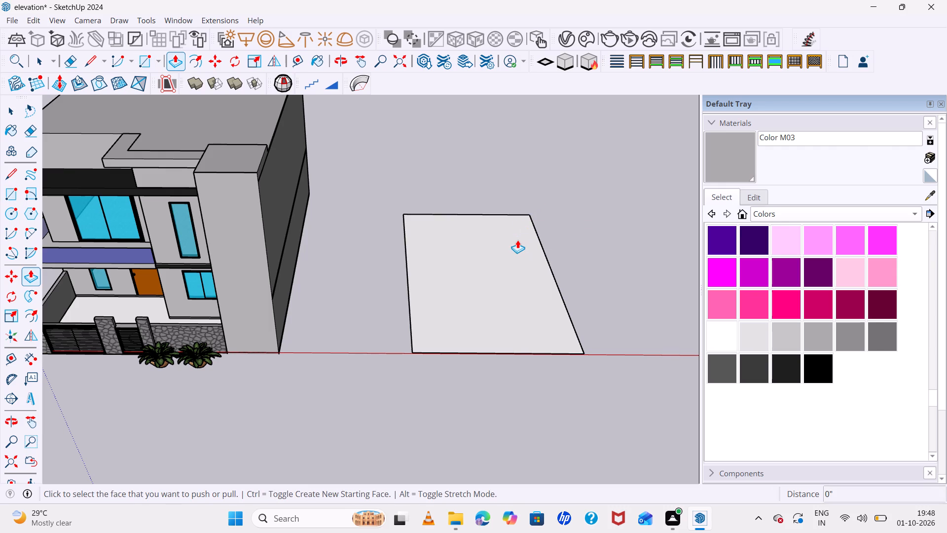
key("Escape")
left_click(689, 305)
Offset the outline of the new ground rectangle 9 inches inward to form a wall border.
key("f")
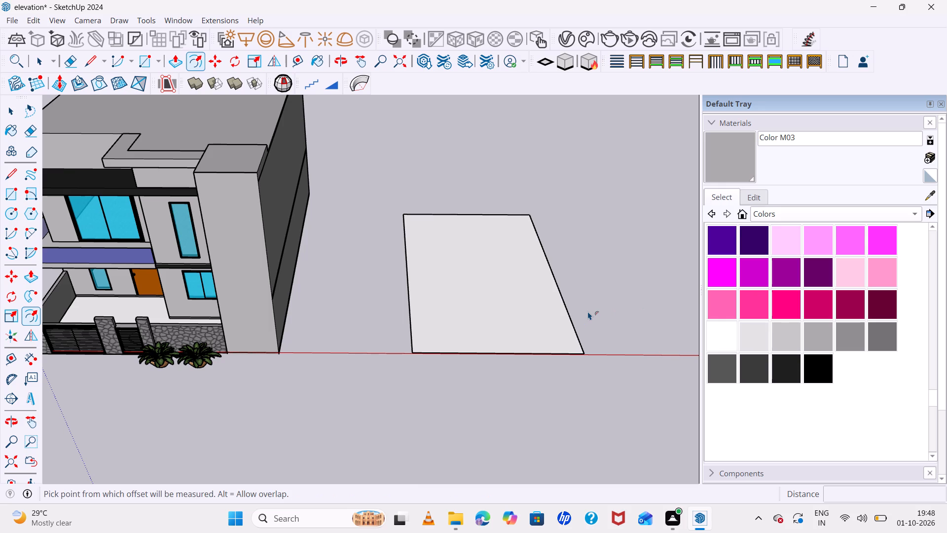
left_click(408, 284)
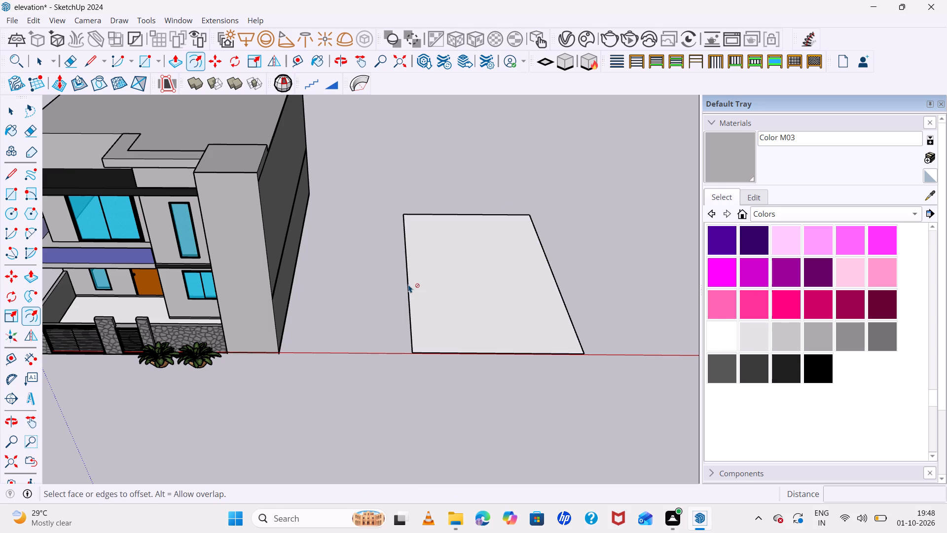
left_click(409, 278)
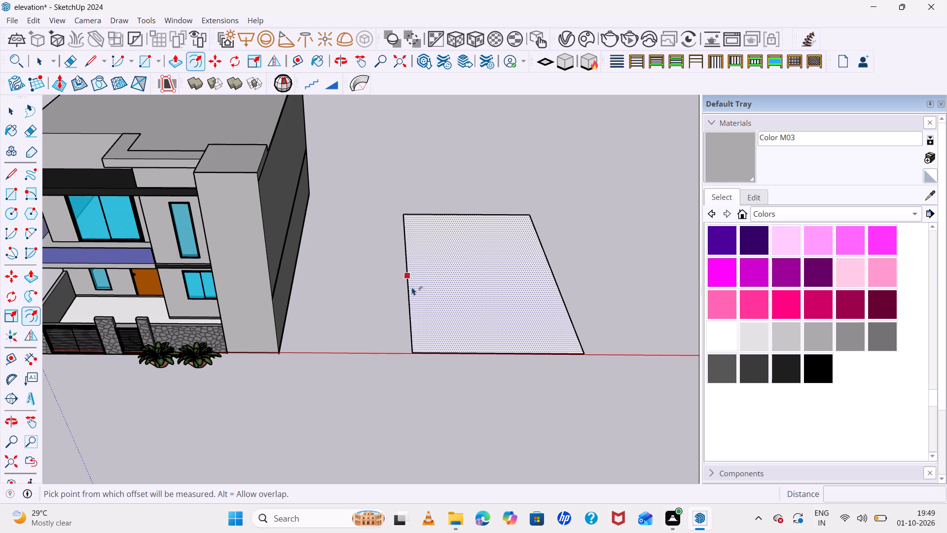
left_click(411, 283)
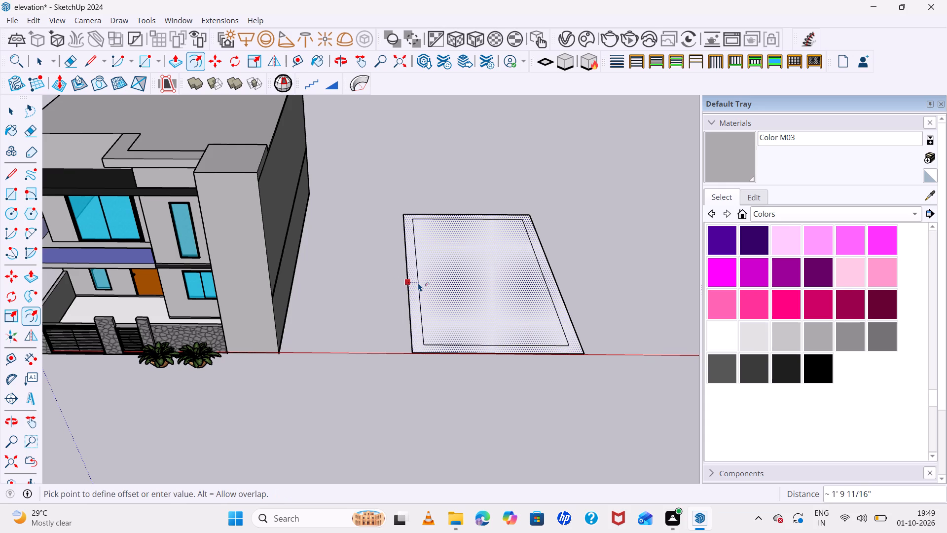
key("9")
key("Return")
key("space")
Cut out the inner face enclosed by the 9-inch wall border.
left_click(452, 294)
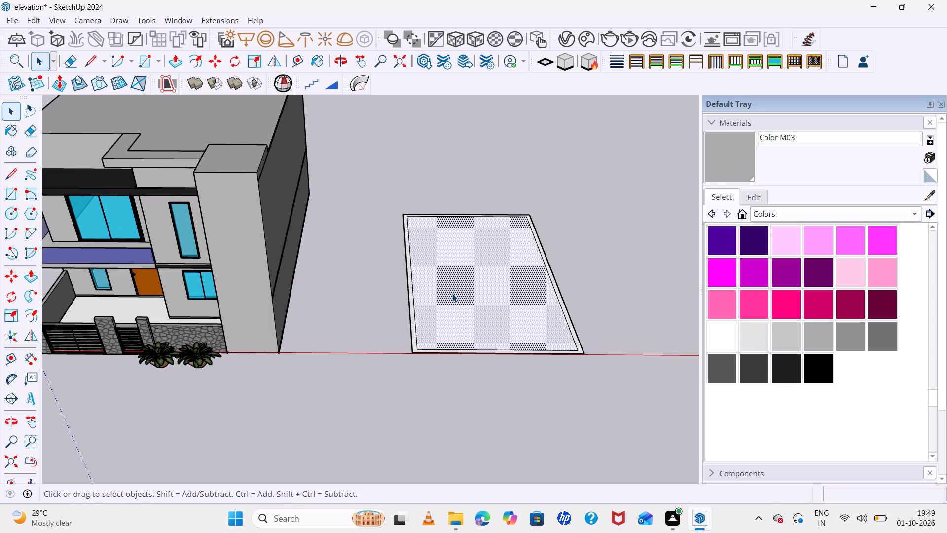
key("ctrl+x")
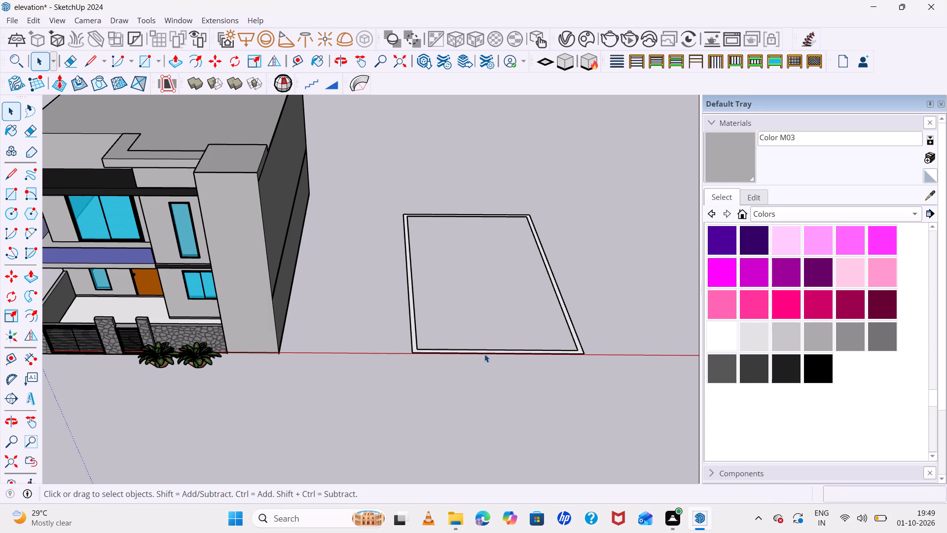
Extrude the 9-inch wall border face 10' upward to form the block's walls.
middle_click_drag(484, 354, 437, 418)
scroll(403, 375, "up", 13)
triple_click(399, 352)
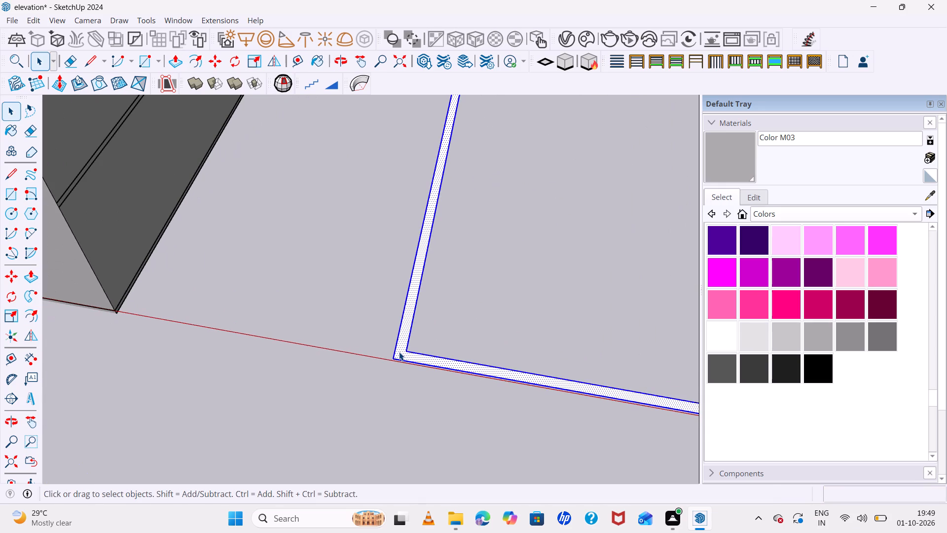
scroll(399, 352, "up", 3)
left_click(399, 352)
key("p")
left_click(399, 352)
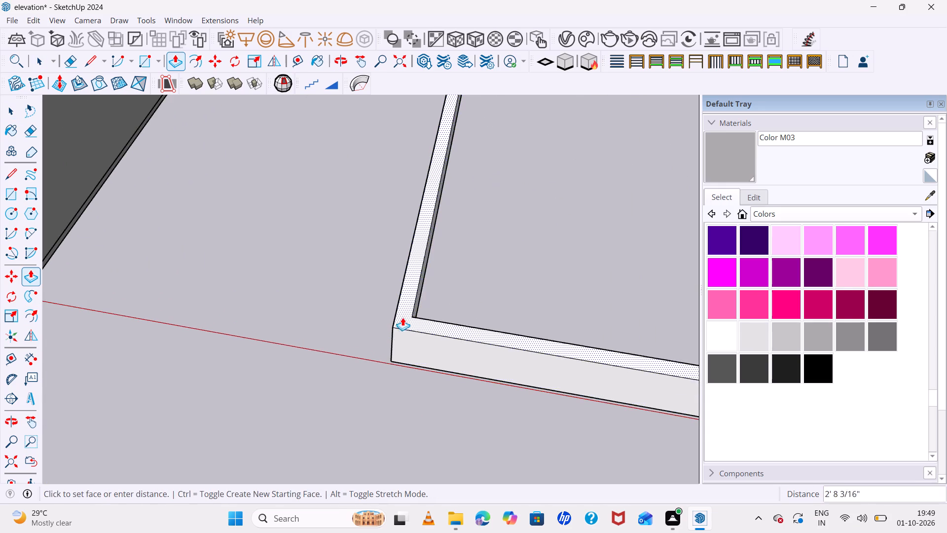
scroll(402, 316, "down", 6)
type("10'")
key("Return")
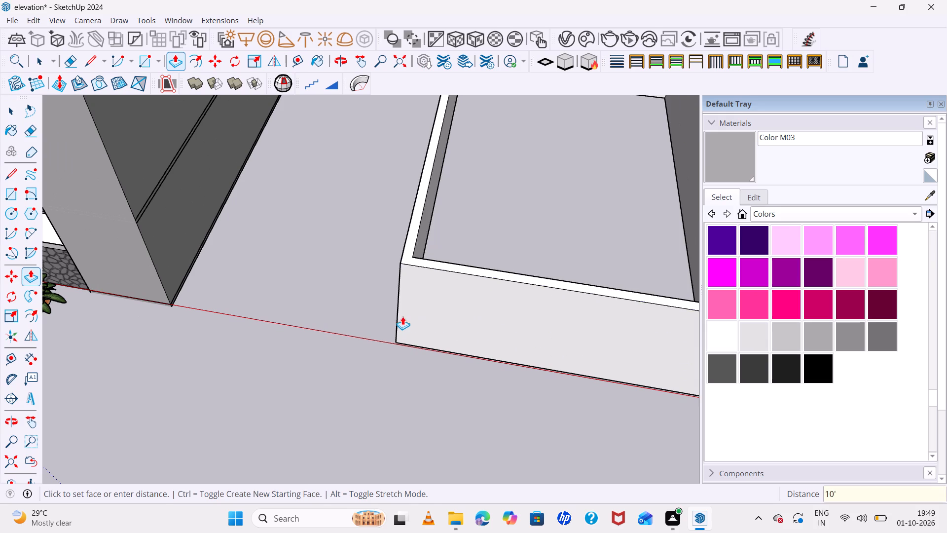
scroll(430, 339, "down", 10)
middle_click_drag(445, 378, 475, 245)
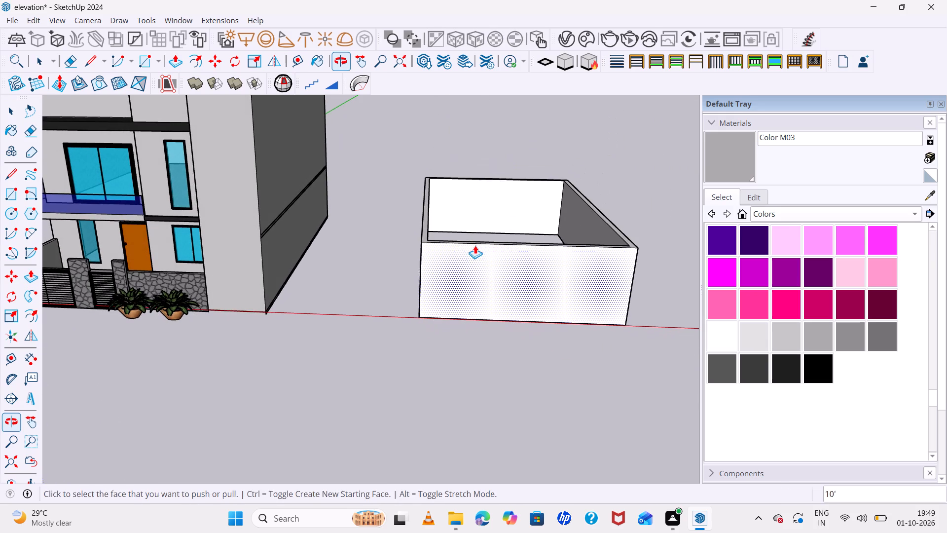
key("space")
Examine the newly extruded walled block beside the house from several angles.
double_click(486, 288)
triple_click(486, 288)
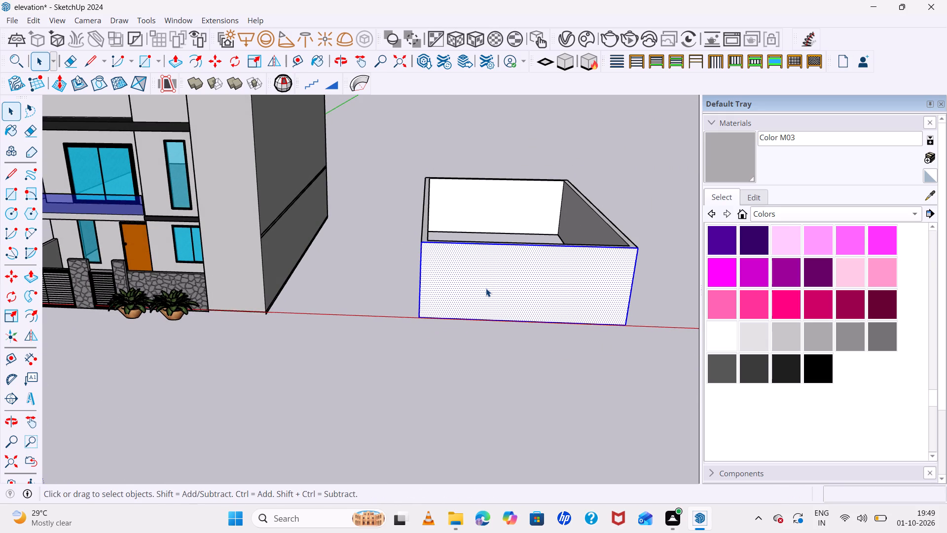
scroll(486, 288, "down", 5)
middle_click_drag(486, 291, 471, 410)
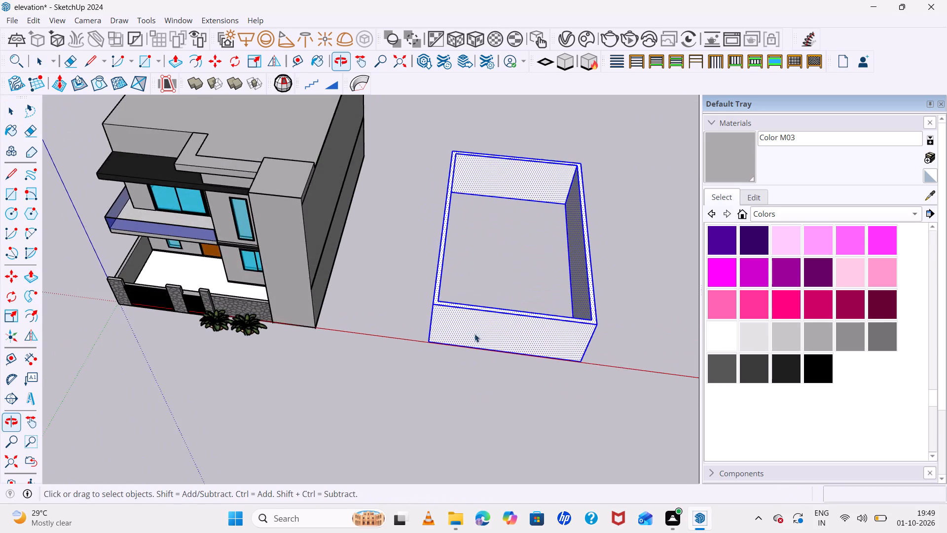
scroll(470, 333, "down", 12)
middle_click_drag(556, 353, 565, 250)
scroll(428, 335, "up", 3)
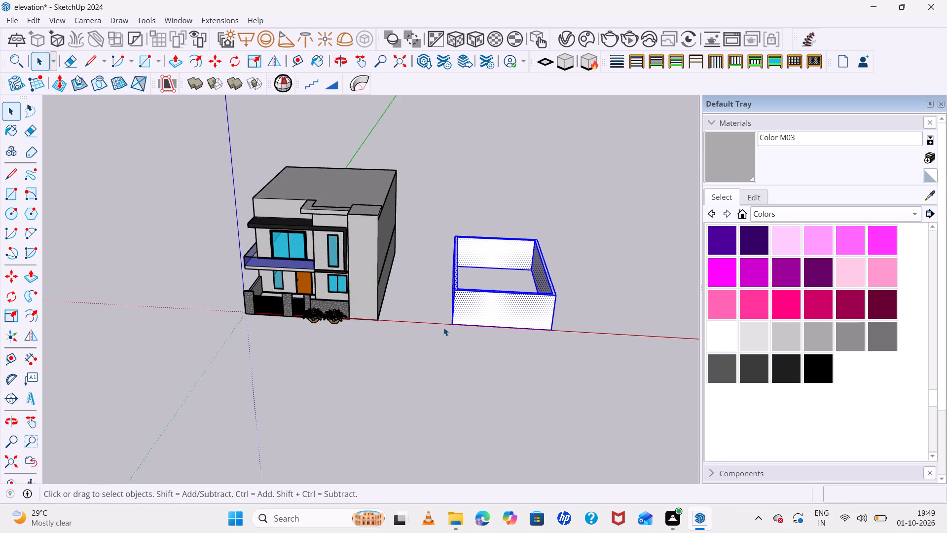
scroll(443, 327, "up", 7)
middle_click(486, 312)
middle_click_drag(487, 312, 378, 297)
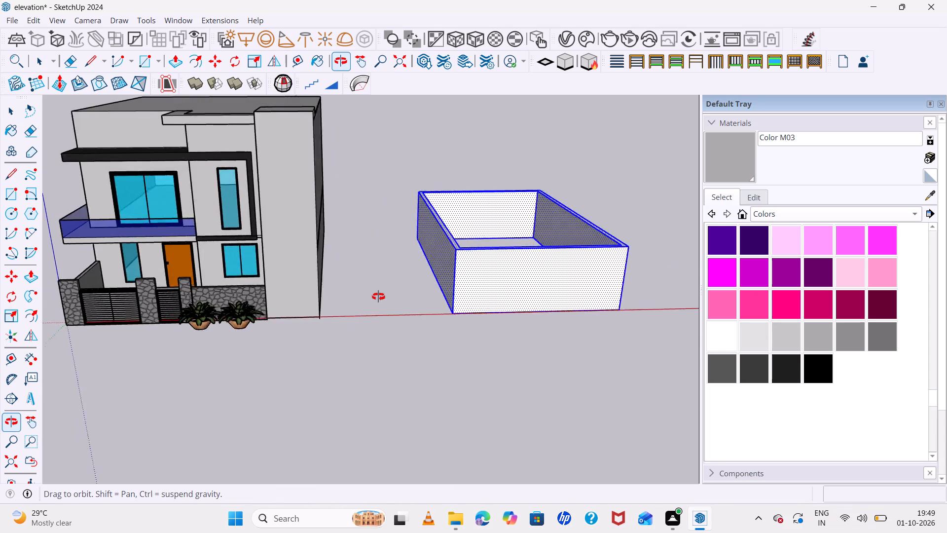
middle_click_drag(378, 297, 404, 219)
scroll(411, 339, "down", 8)
middle_click_drag(467, 335, 615, 374)
scroll(509, 247, "up", 9)
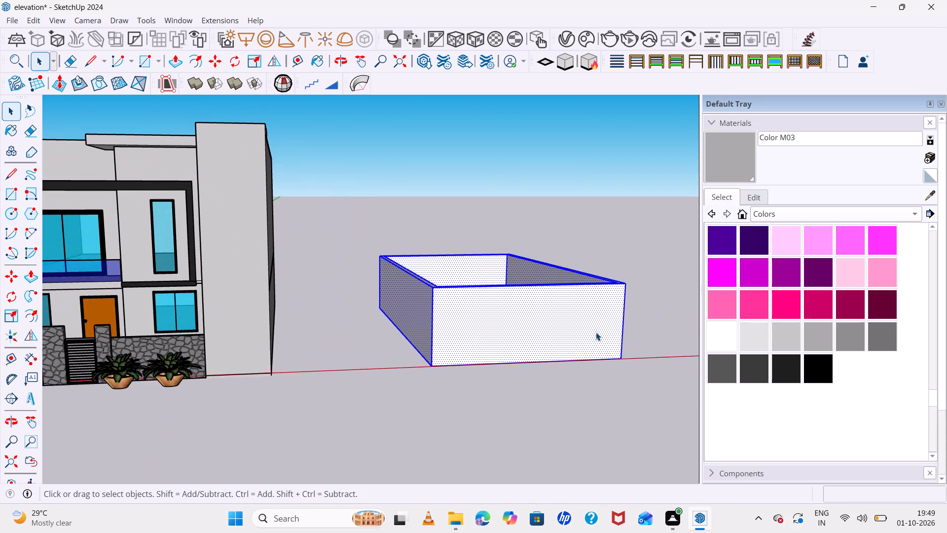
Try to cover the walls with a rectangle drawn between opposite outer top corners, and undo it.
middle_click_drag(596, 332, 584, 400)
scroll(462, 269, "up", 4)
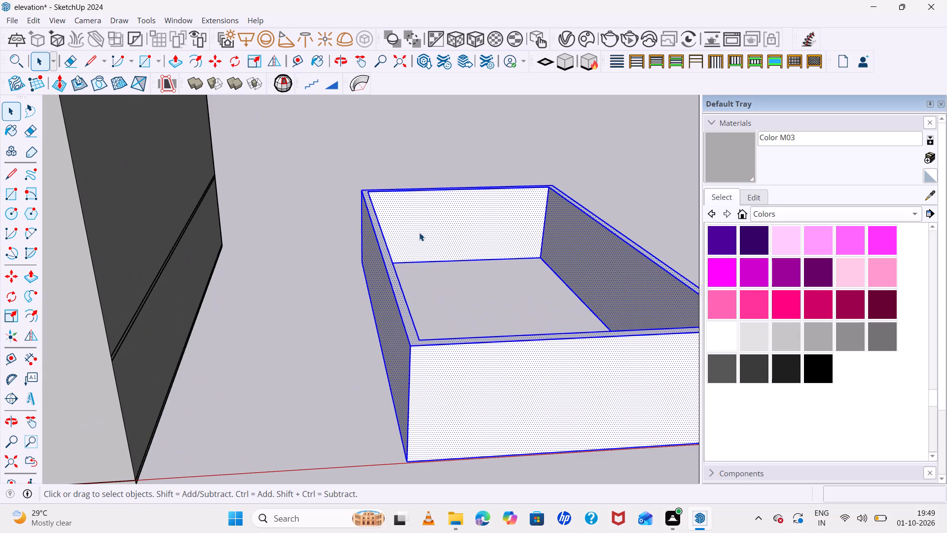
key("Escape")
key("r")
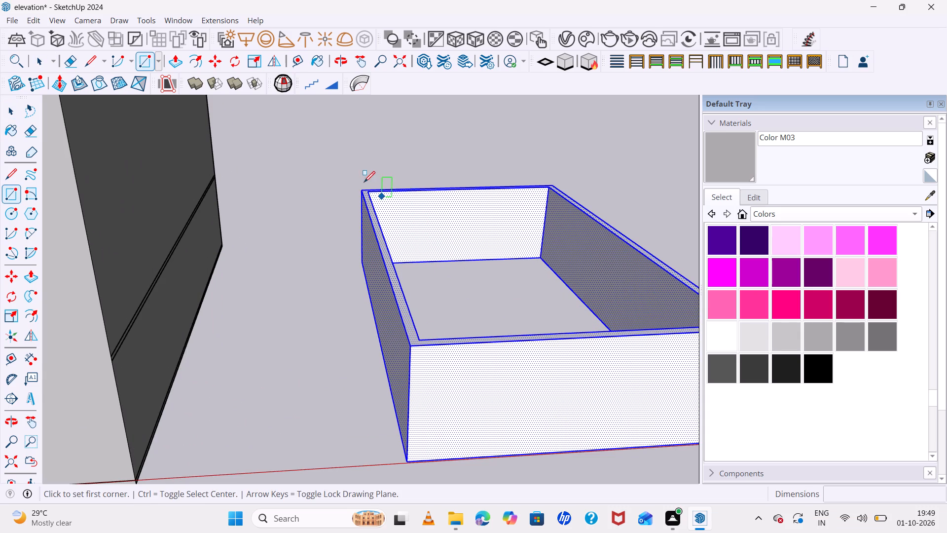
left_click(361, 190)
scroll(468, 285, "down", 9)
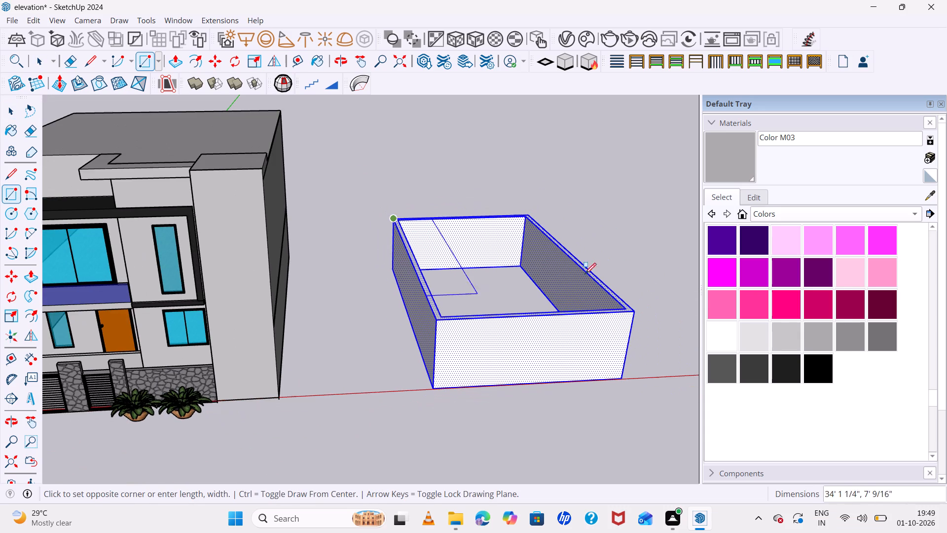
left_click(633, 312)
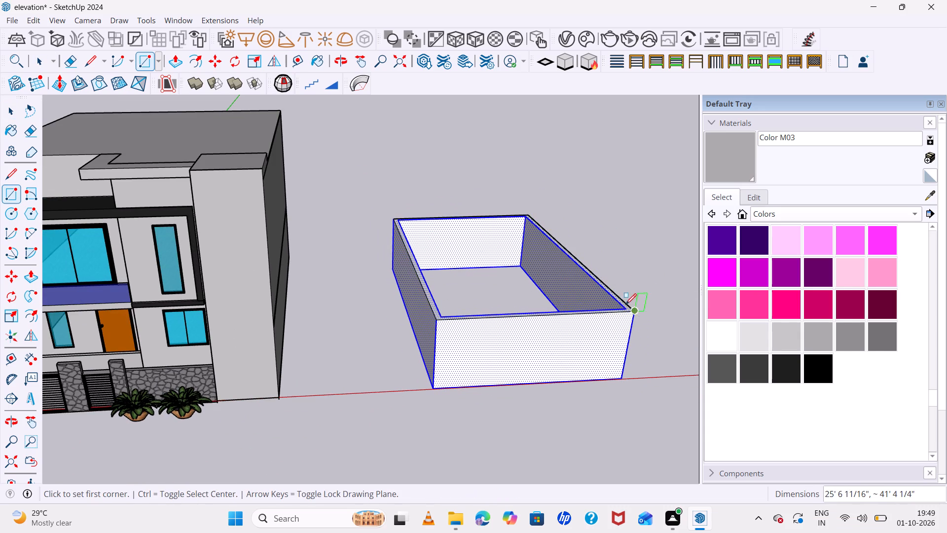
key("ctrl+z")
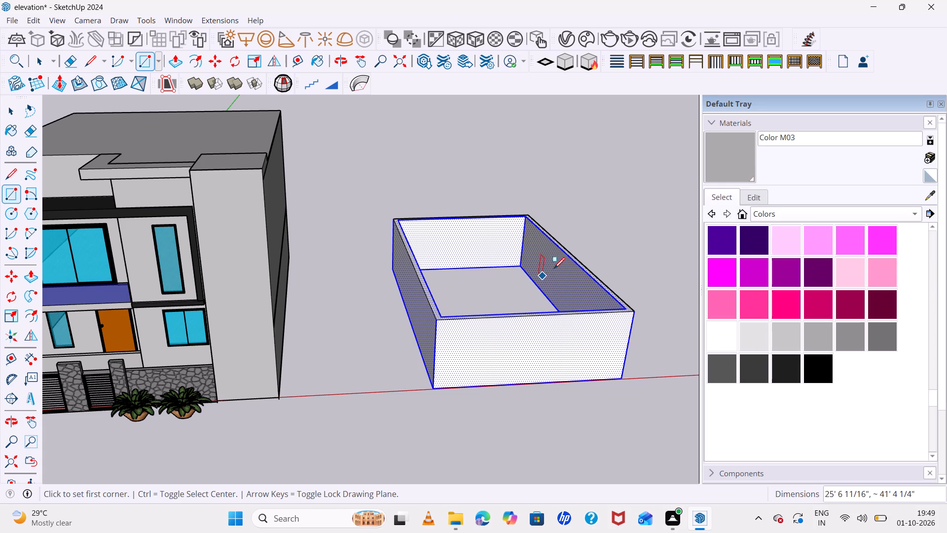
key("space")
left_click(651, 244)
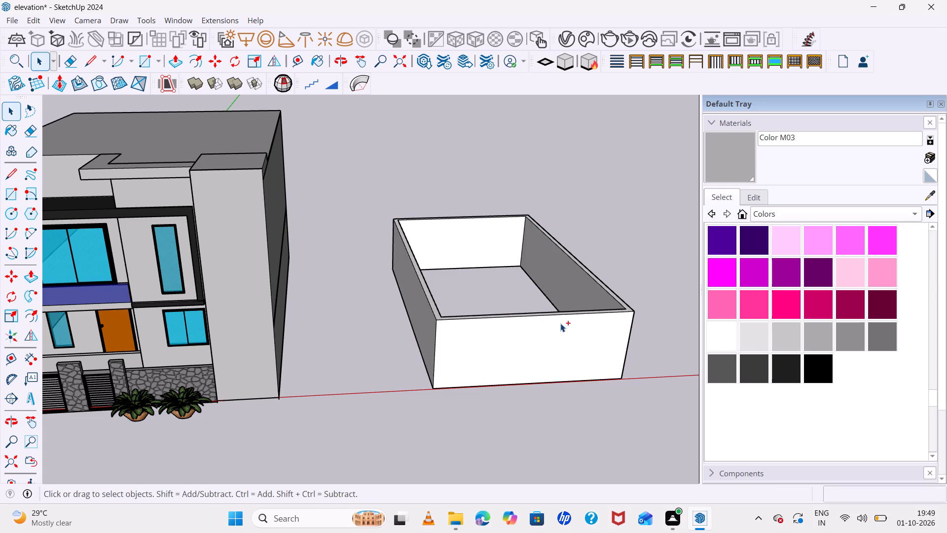
Undo the 10' wall extrusion, going back to the flat wall border.
key("ctrl+z")
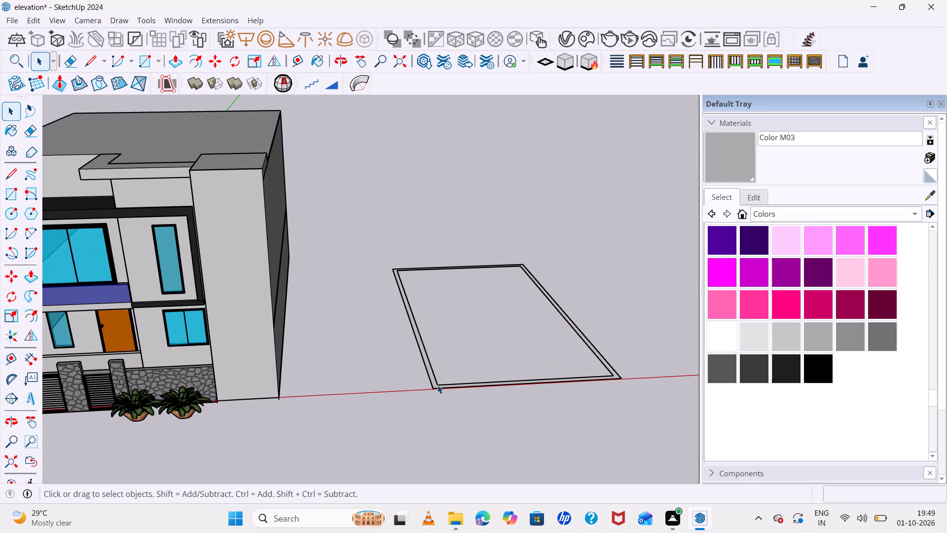
Extrude the flat 9-inch wall border face 10' upward to rebuild the block's walls.
double_click(434, 387)
left_click(437, 382)
left_click(436, 384)
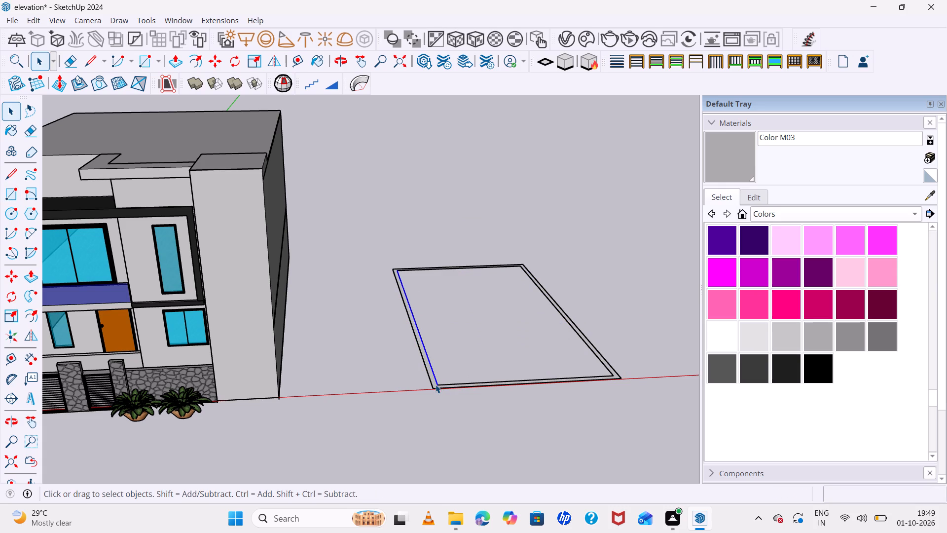
left_click(436, 384)
scroll(438, 382, "down", 6)
scroll(433, 384, "up", 8)
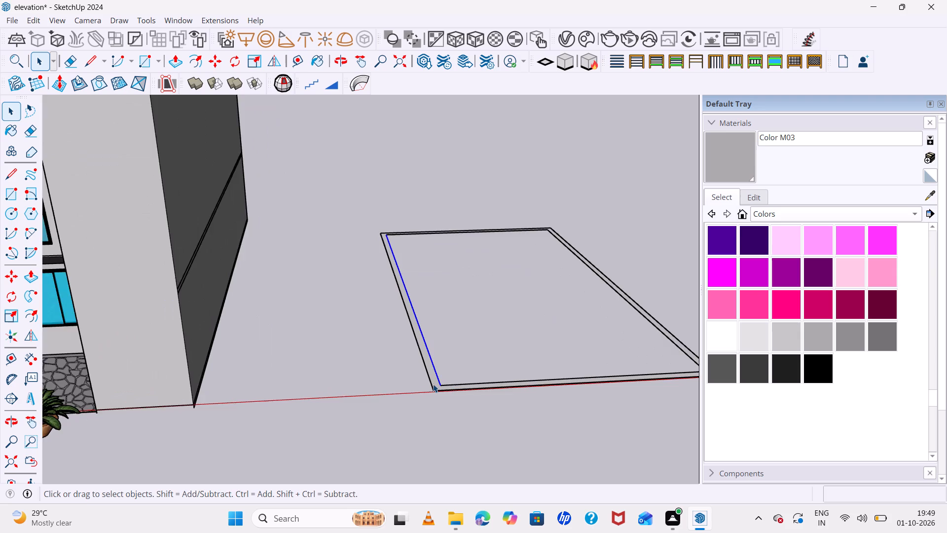
scroll(433, 384, "up", 6)
triple_click(437, 381)
key("p")
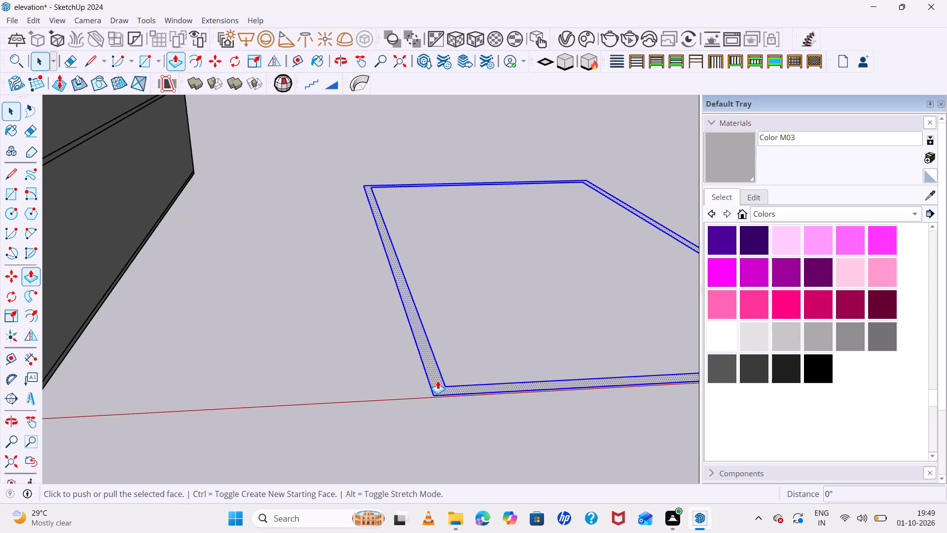
left_click_drag(437, 381, 439, 367)
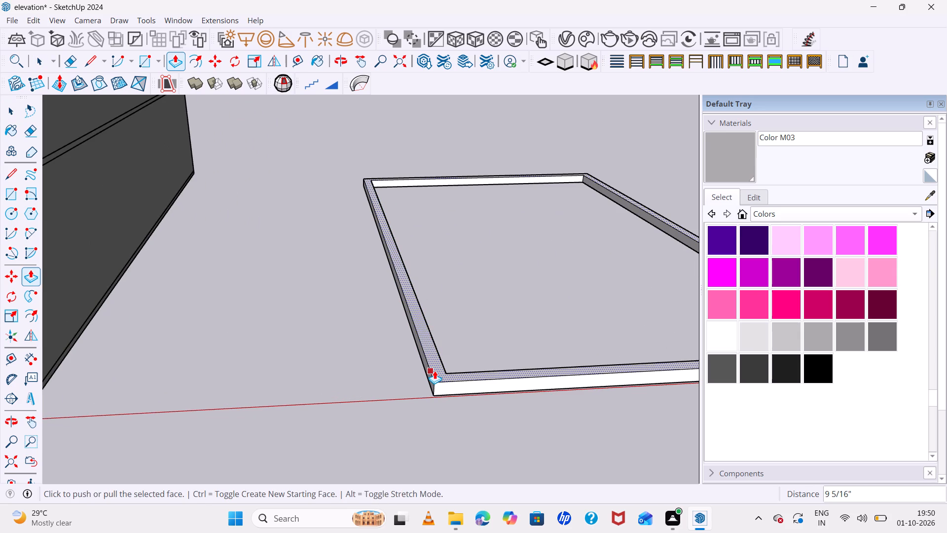
key("ctrl+z")
left_click(438, 384)
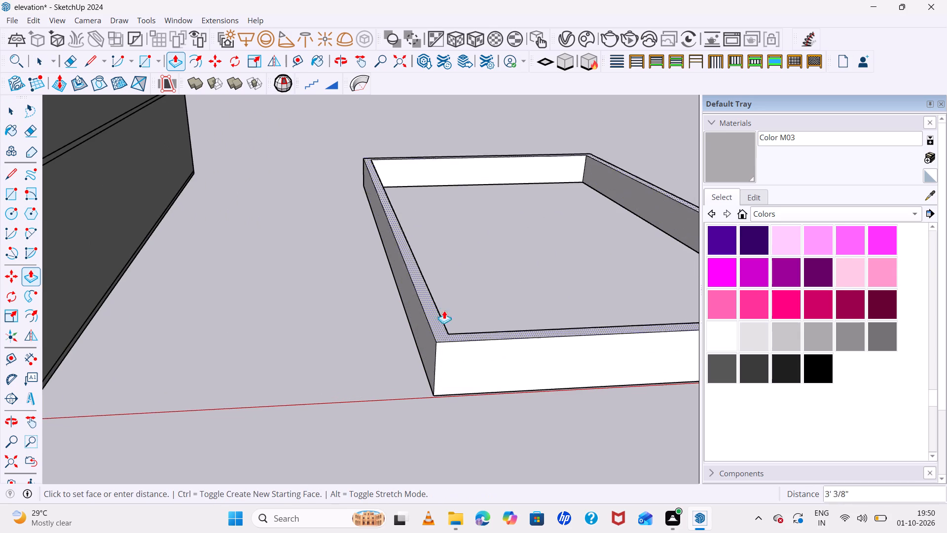
type("10'")
key("Return")
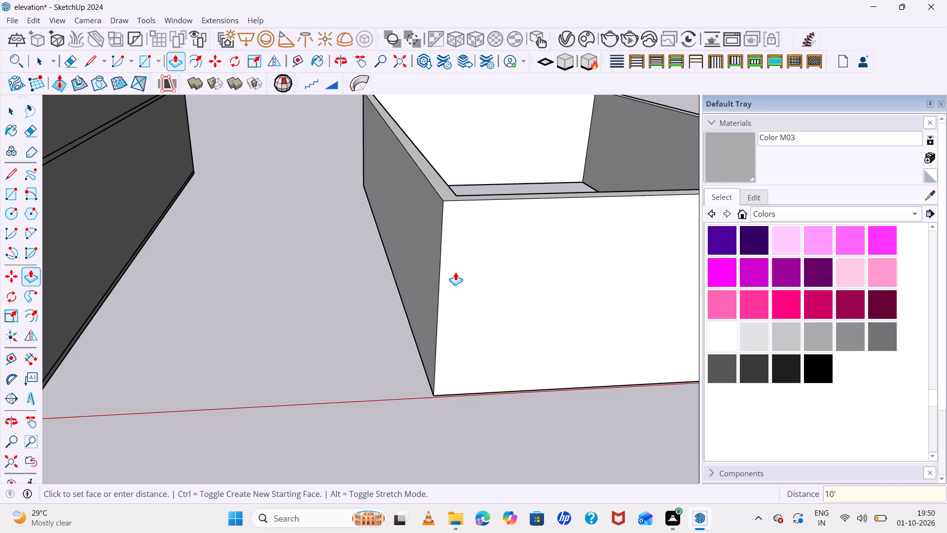
Examine the rebuilt walled block from the front, the sides and above.
scroll(450, 281, "down", 17)
left_click_drag(595, 283, 602, 282)
middle_click_drag(602, 281, 602, 282)
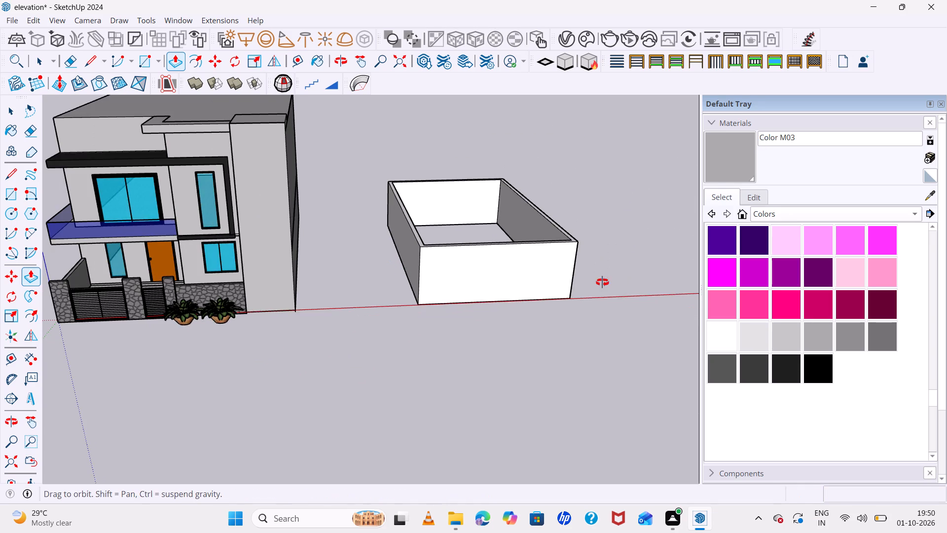
middle_click_drag(602, 282, 419, 202)
left_click_drag(602, 282, 419, 243)
scroll(419, 267, "up", 11)
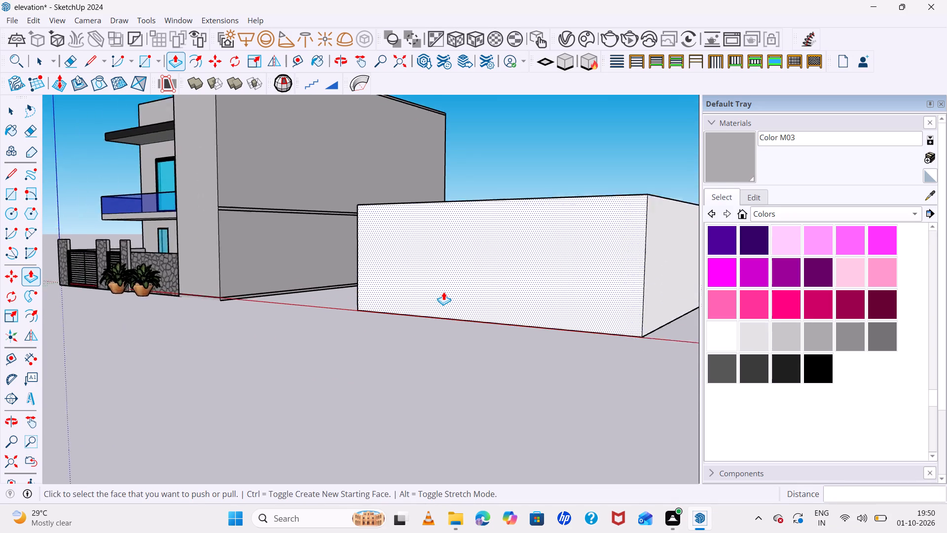
scroll(443, 292, "up", 1)
middle_click_drag(444, 295, 655, 318)
scroll(539, 284, "up", 1)
scroll(455, 256, "down", 7)
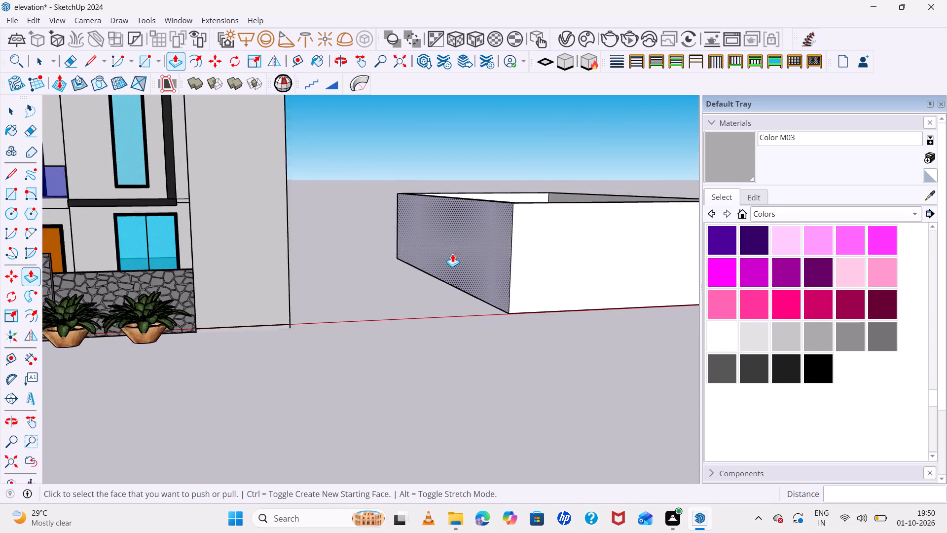
scroll(452, 254, "down", 20)
scroll(452, 254, "down", 5)
middle_click_drag(507, 271, 479, 362)
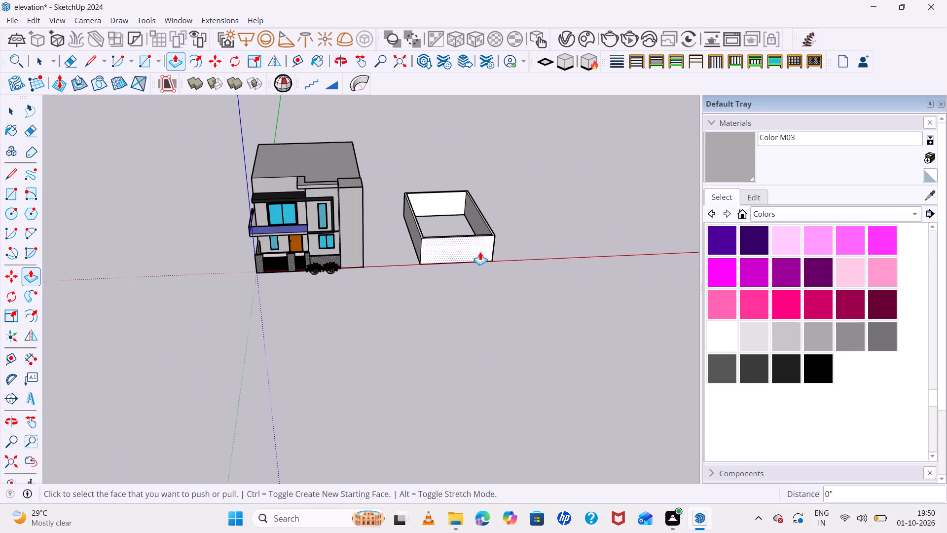
Select all connected geometry of the walled block and make it a group.
key("space")
triple_click(474, 255)
left_click(474, 255)
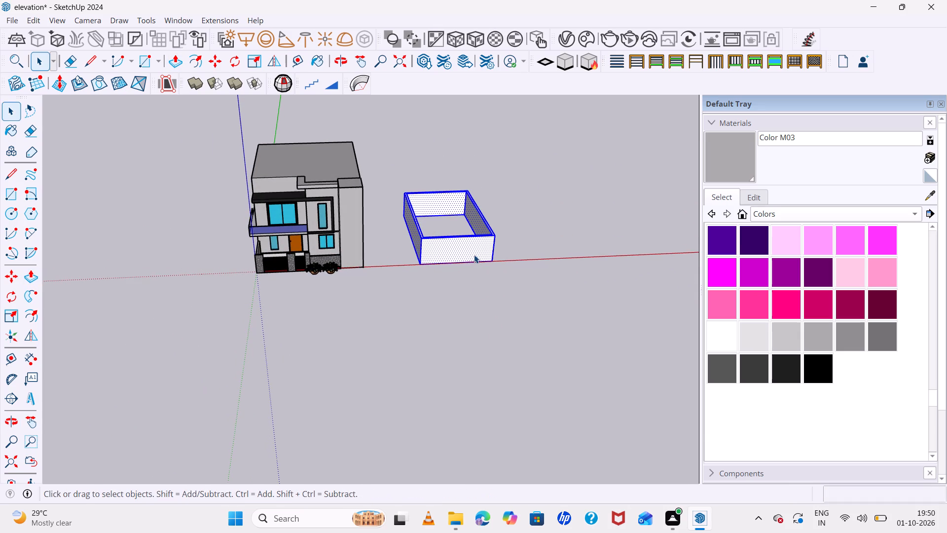
right_click(474, 255)
left_click(524, 122)
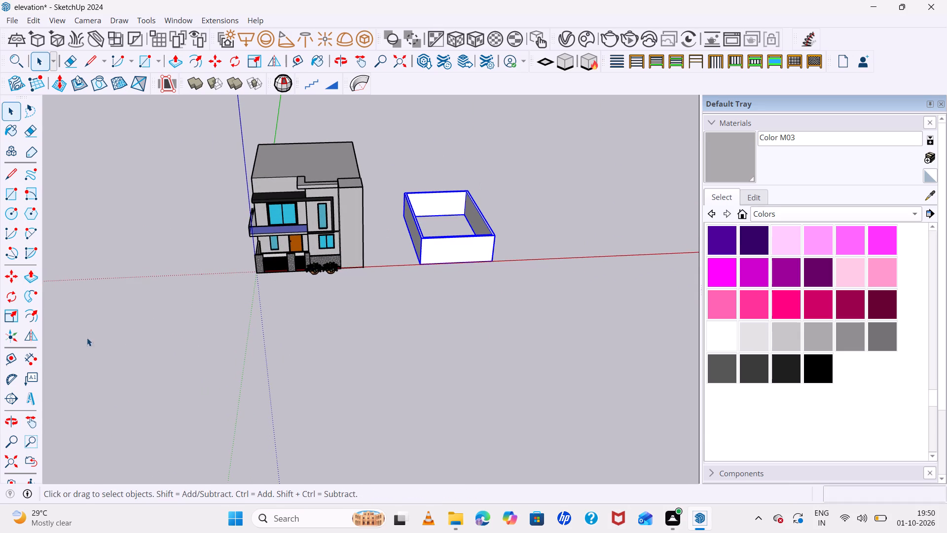
Relocate the drawing axes to the block's front bottom corner nearest the house, aligning red and green with its base edges.
left_click(6, 340)
scroll(427, 254, "up", 7)
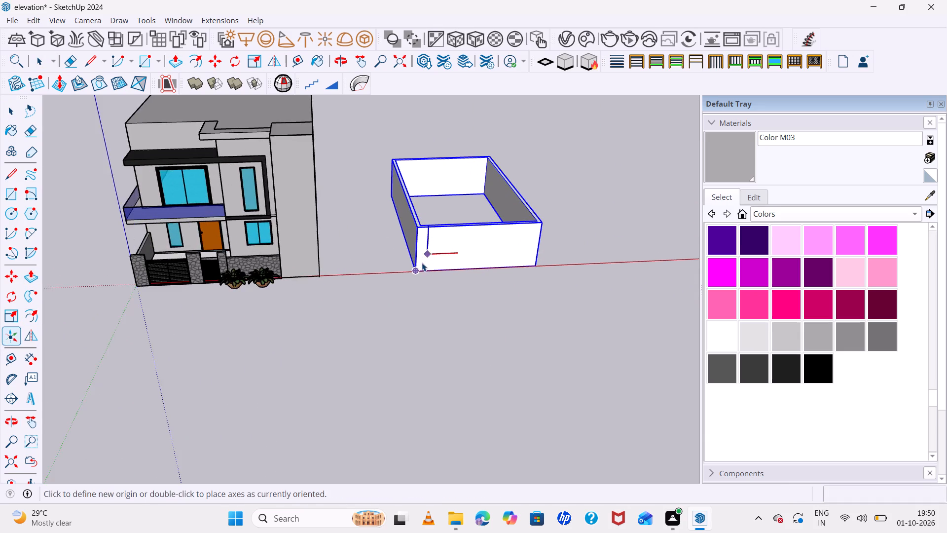
scroll(421, 265, "up", 7)
left_click(413, 273)
left_click(444, 273)
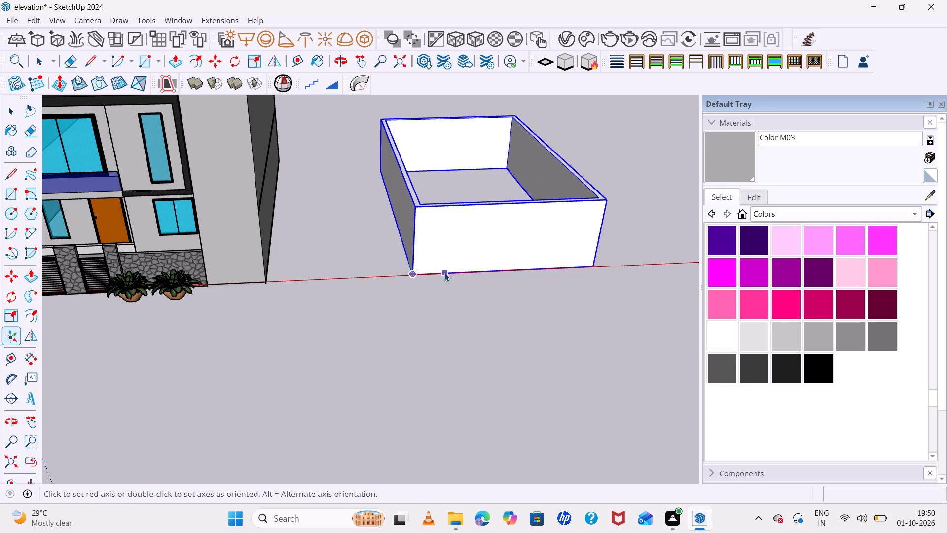
middle_click_drag(393, 278, 485, 312)
middle_click_drag(487, 313, 508, 314)
scroll(425, 277, "up", 8)
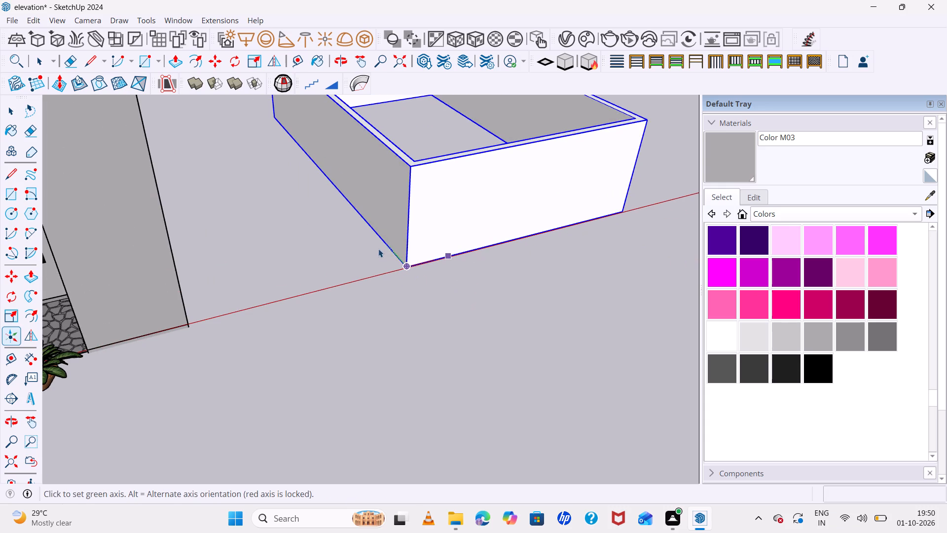
left_click(387, 245)
Draw a rectangle about 41' 4" by 25' 7" over the walls, from the back outer top corner to the opposite front corner.
scroll(376, 245, "down", 7)
scroll(429, 249, "down", 6)
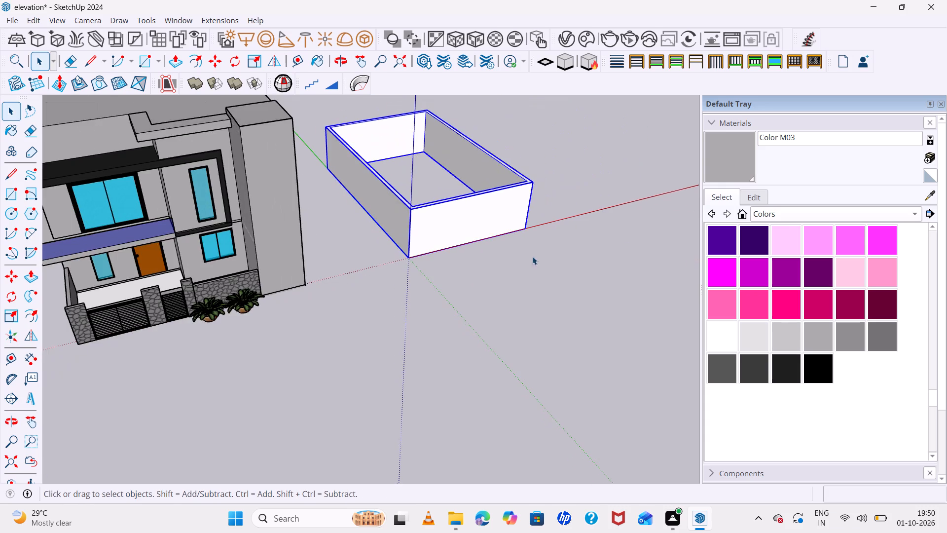
scroll(597, 210, "up", 10)
scroll(567, 241, "down", 12)
middle_click_drag(628, 294, 628, 293)
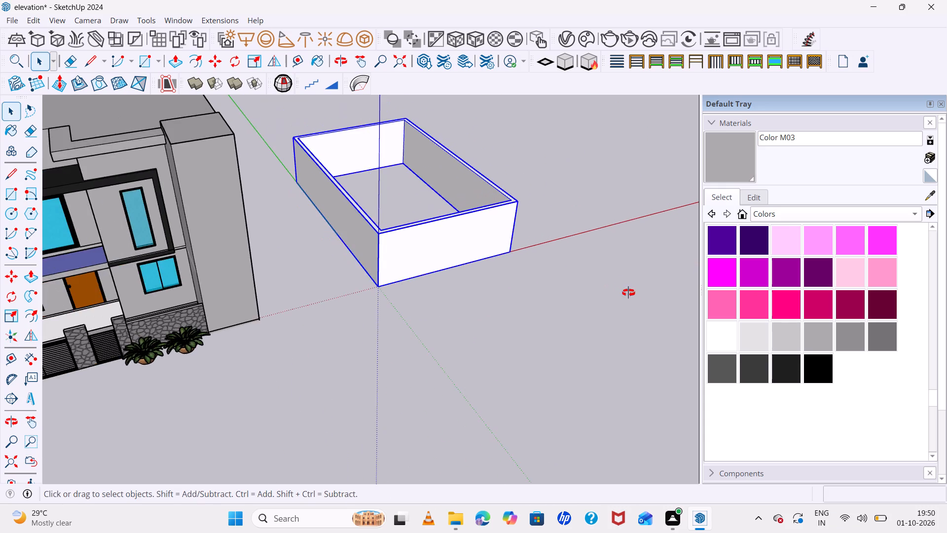
middle_click_drag(628, 293, 525, 215)
scroll(530, 186, "up", 7)
middle_click_drag(633, 244, 633, 276)
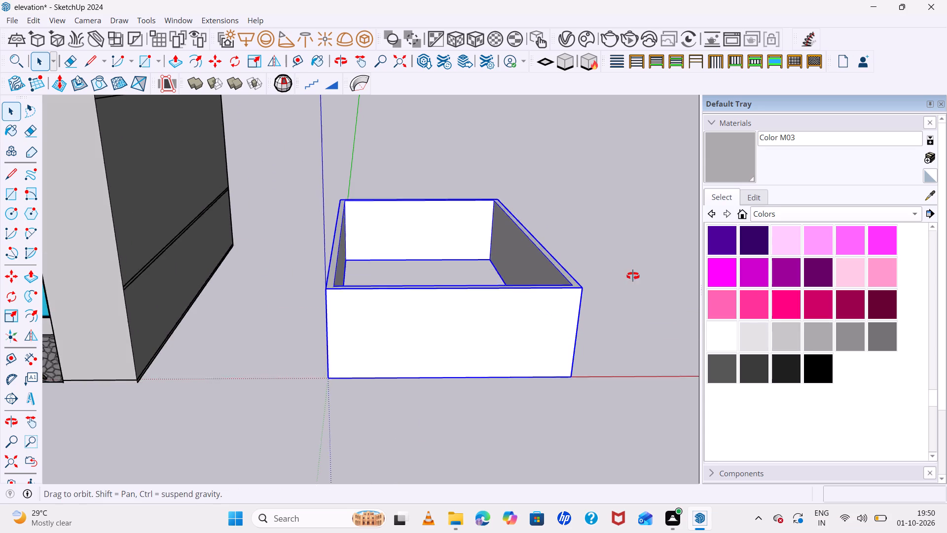
middle_click_drag(633, 276, 635, 291)
scroll(364, 169, "up", 5)
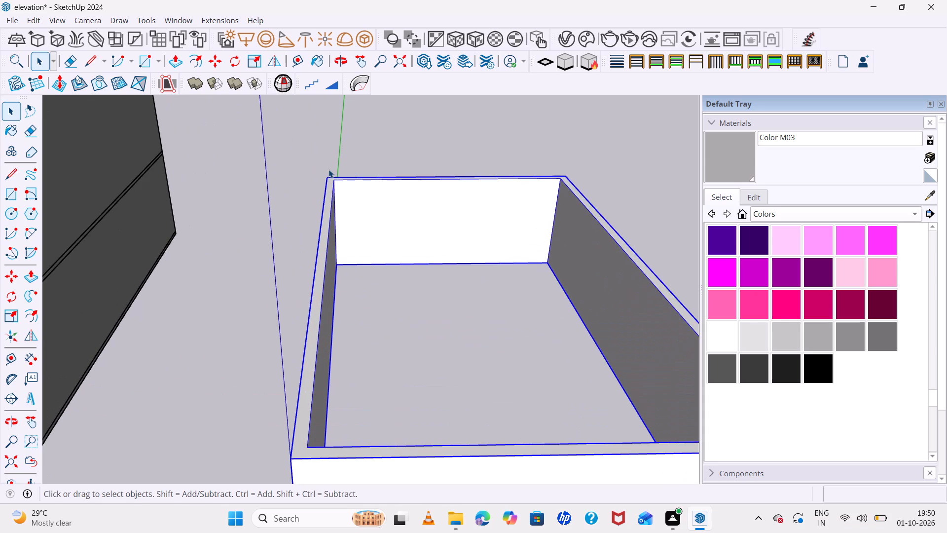
key("r")
scroll(331, 174, "up", 5)
left_click(327, 177)
scroll(430, 257, "down", 6)
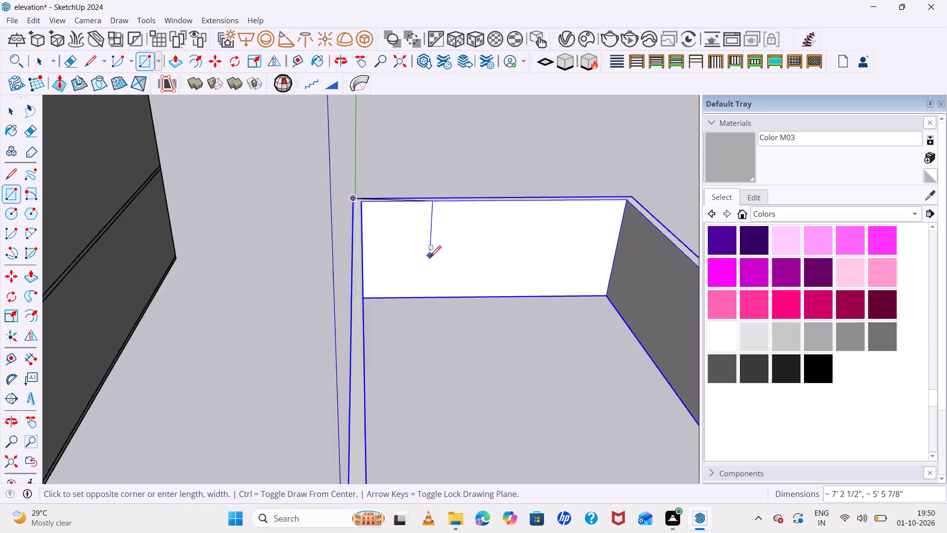
scroll(430, 257, "down", 8)
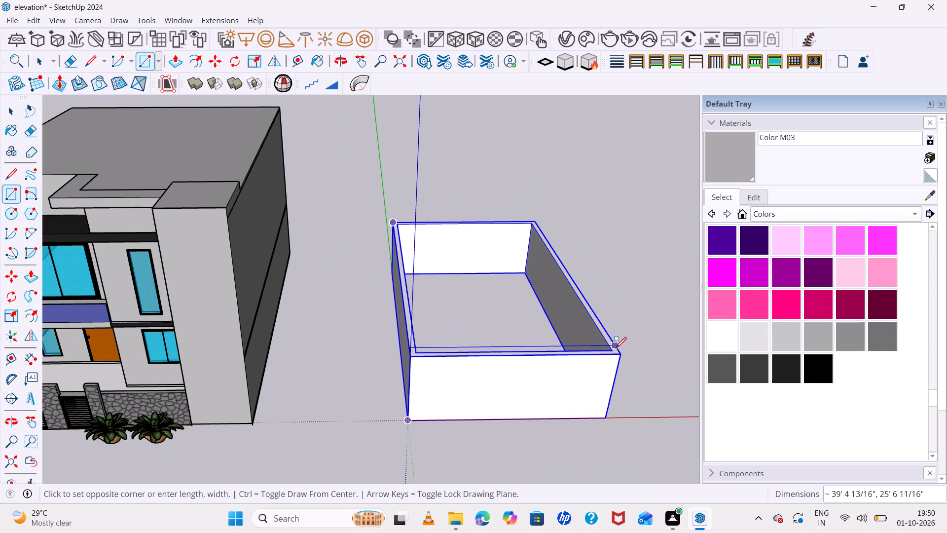
left_click(619, 355)
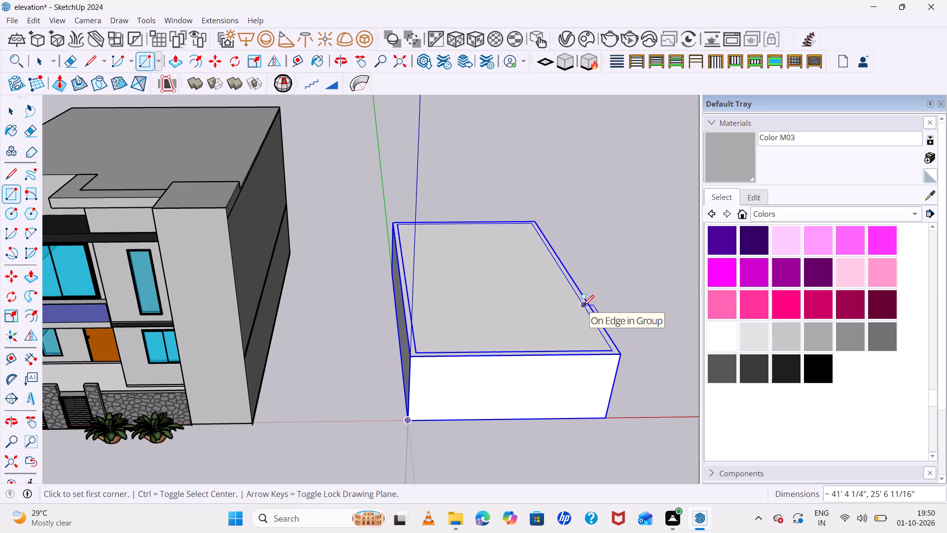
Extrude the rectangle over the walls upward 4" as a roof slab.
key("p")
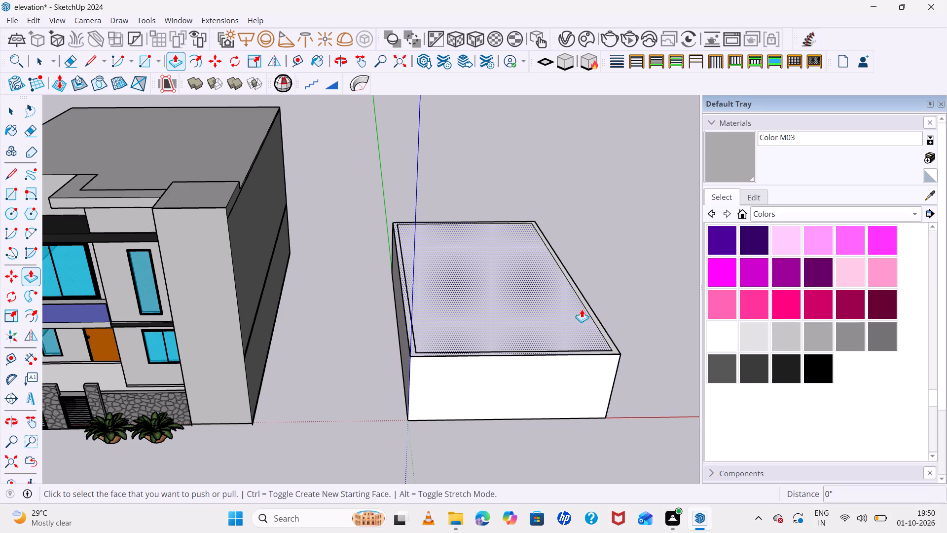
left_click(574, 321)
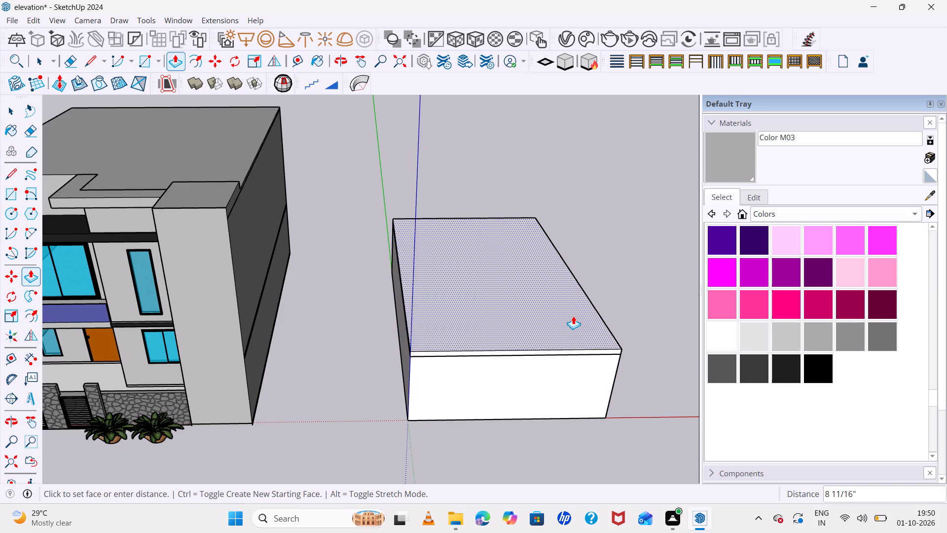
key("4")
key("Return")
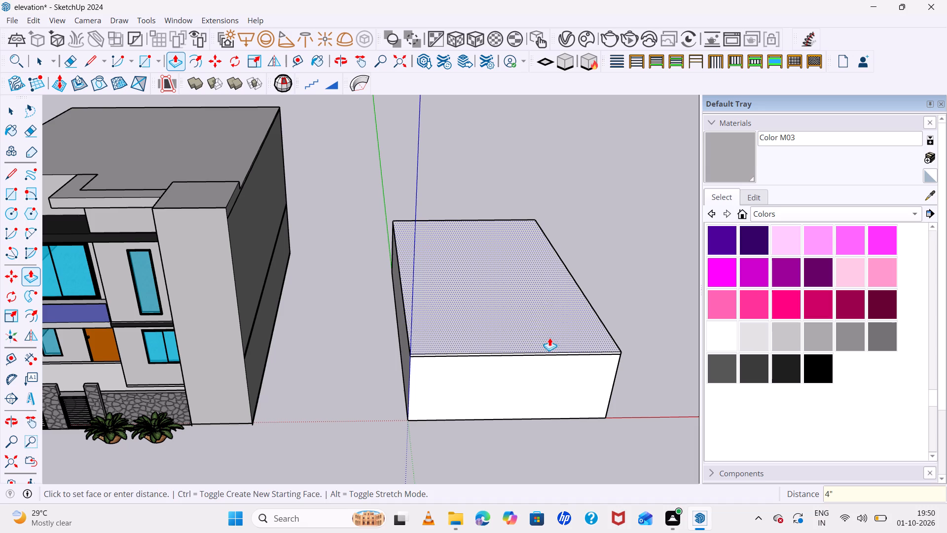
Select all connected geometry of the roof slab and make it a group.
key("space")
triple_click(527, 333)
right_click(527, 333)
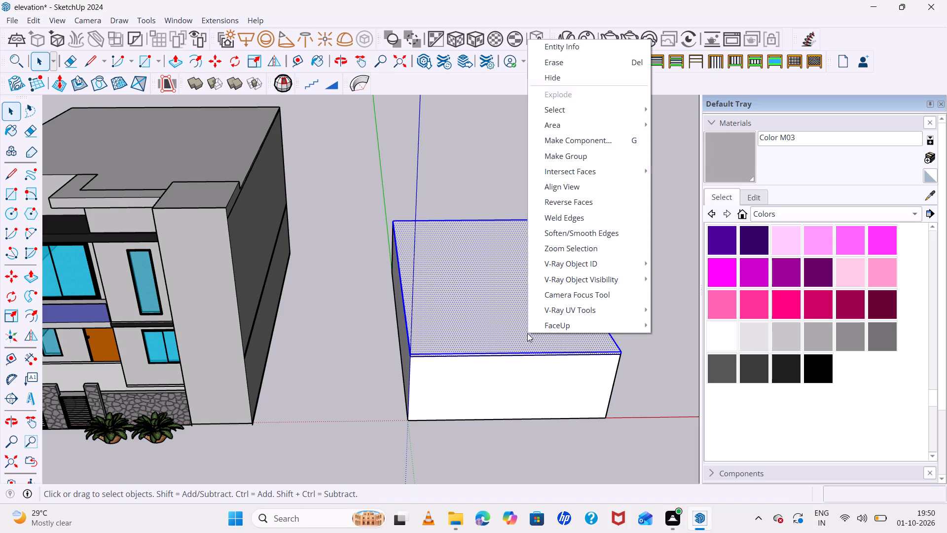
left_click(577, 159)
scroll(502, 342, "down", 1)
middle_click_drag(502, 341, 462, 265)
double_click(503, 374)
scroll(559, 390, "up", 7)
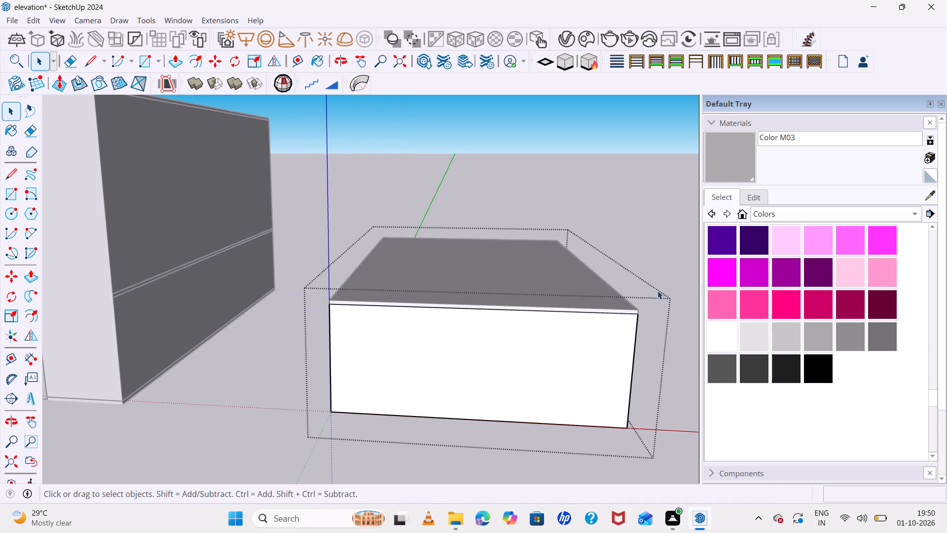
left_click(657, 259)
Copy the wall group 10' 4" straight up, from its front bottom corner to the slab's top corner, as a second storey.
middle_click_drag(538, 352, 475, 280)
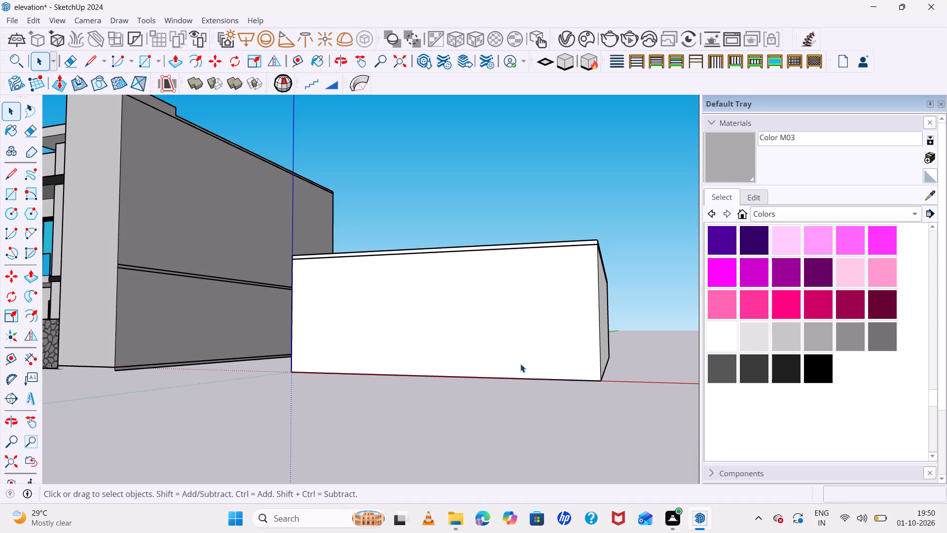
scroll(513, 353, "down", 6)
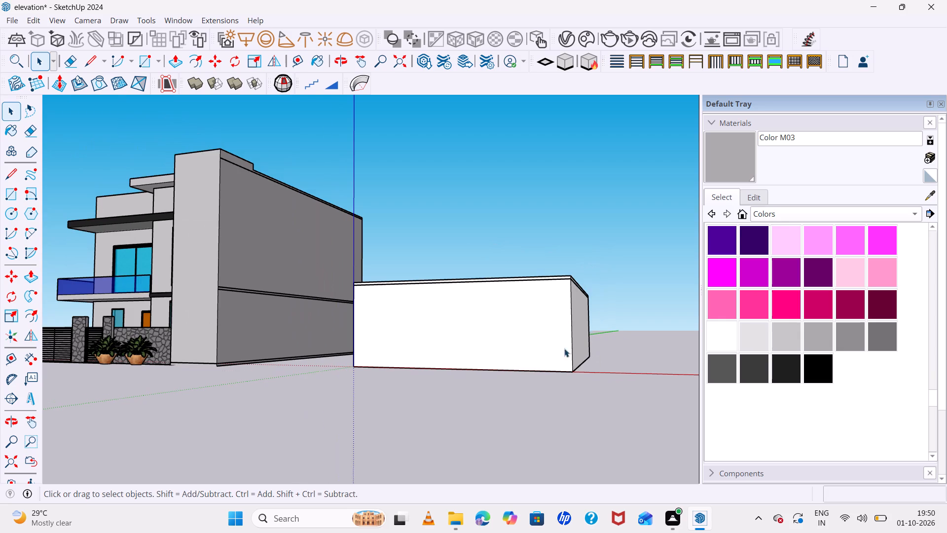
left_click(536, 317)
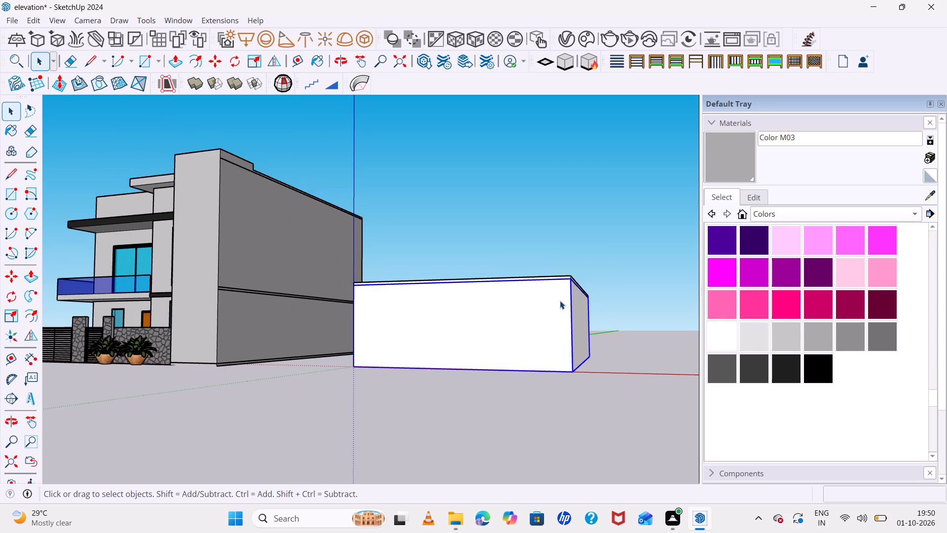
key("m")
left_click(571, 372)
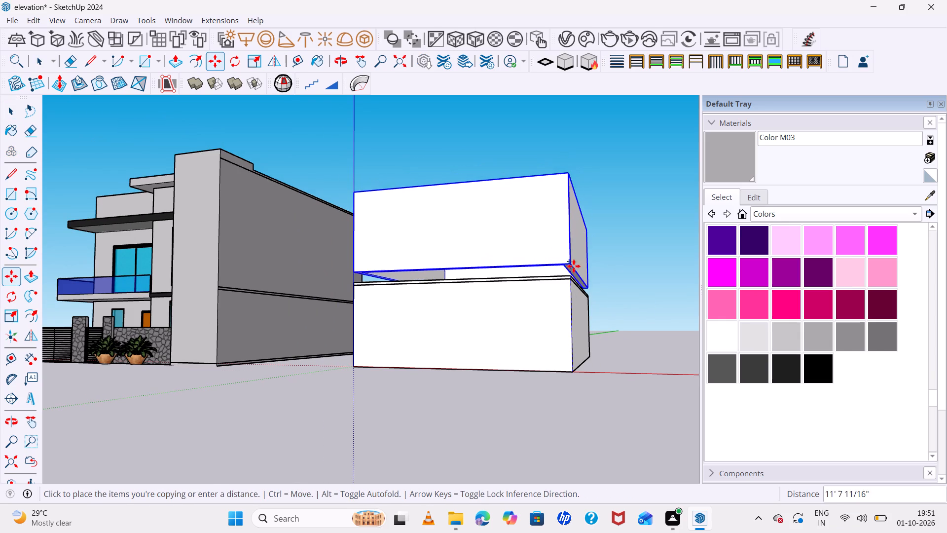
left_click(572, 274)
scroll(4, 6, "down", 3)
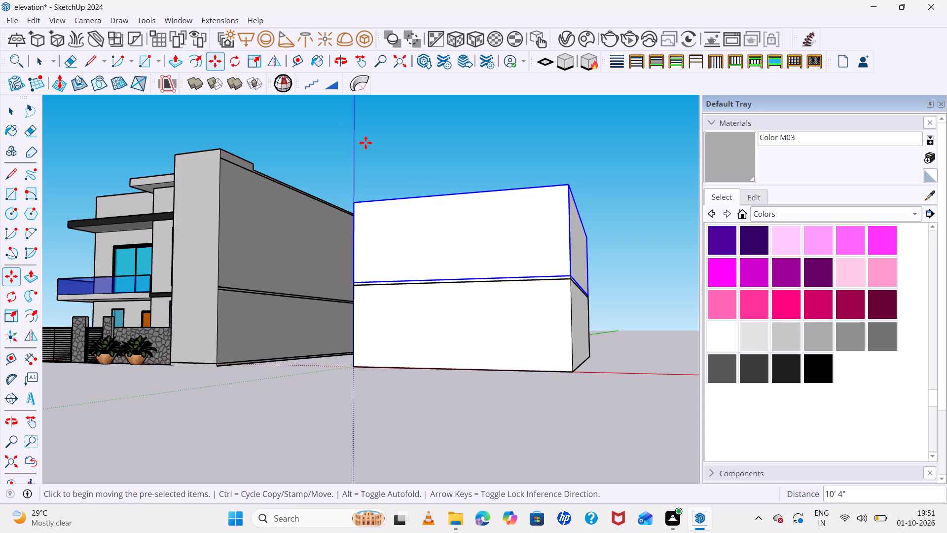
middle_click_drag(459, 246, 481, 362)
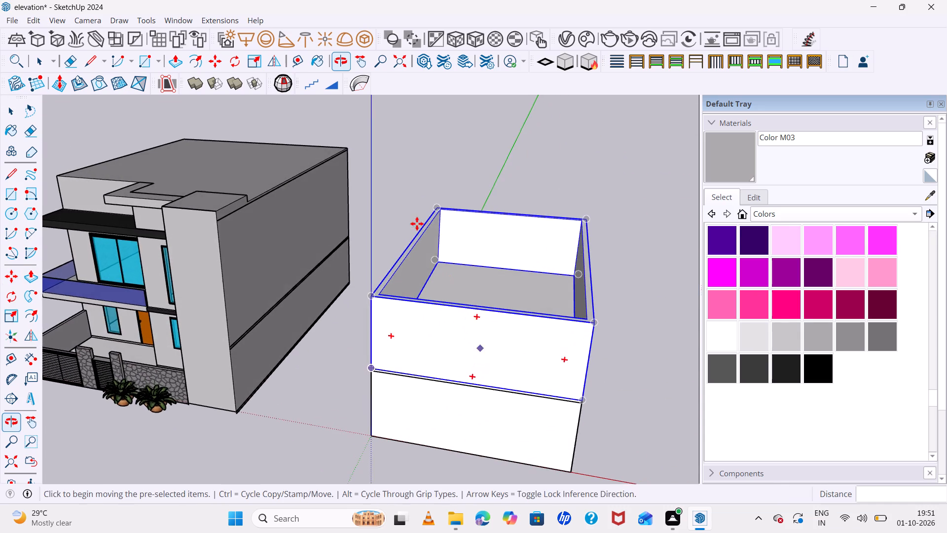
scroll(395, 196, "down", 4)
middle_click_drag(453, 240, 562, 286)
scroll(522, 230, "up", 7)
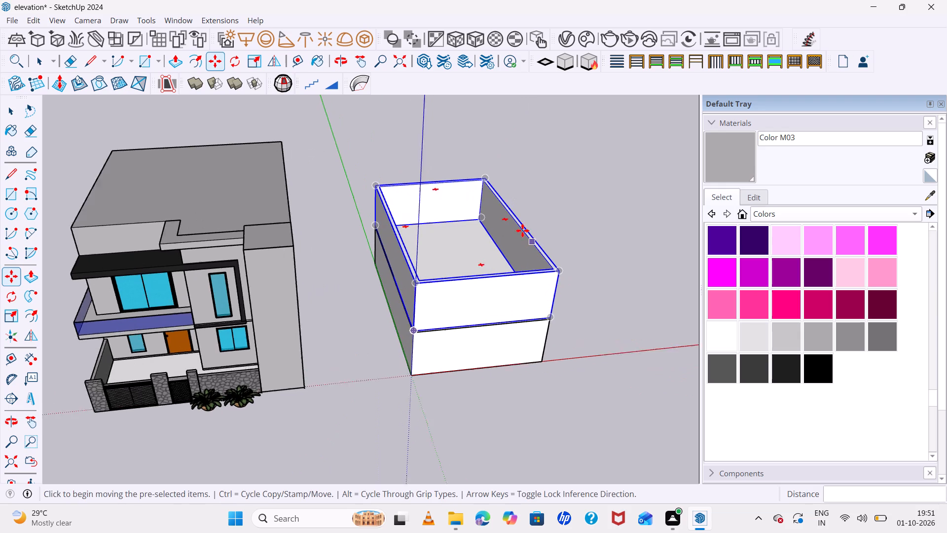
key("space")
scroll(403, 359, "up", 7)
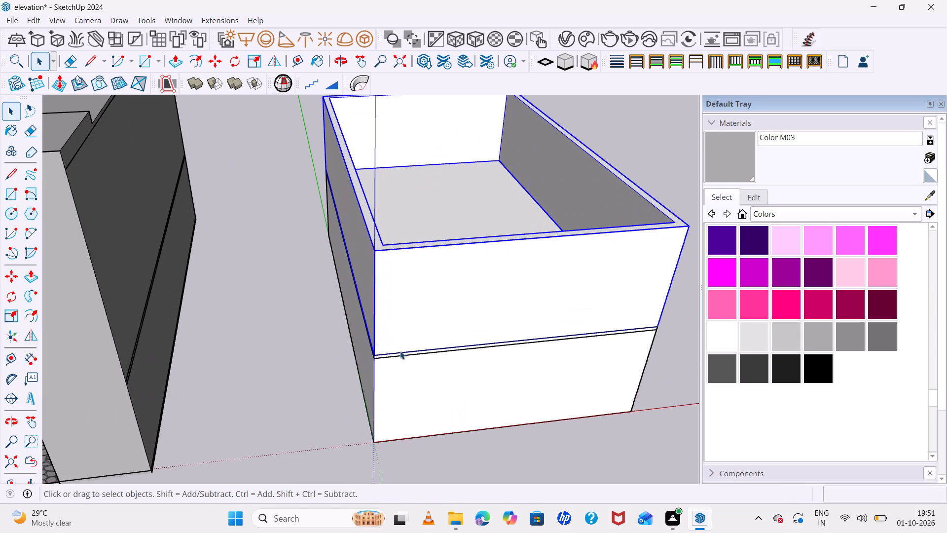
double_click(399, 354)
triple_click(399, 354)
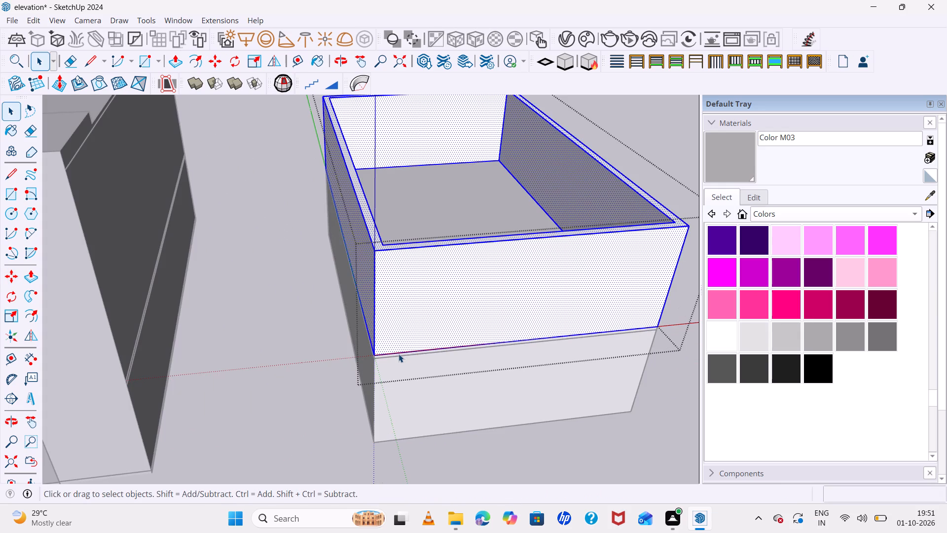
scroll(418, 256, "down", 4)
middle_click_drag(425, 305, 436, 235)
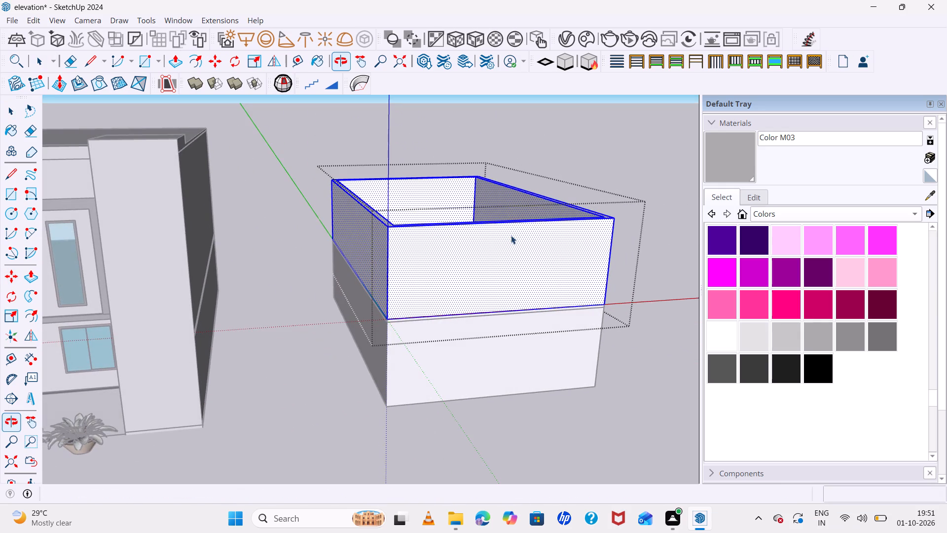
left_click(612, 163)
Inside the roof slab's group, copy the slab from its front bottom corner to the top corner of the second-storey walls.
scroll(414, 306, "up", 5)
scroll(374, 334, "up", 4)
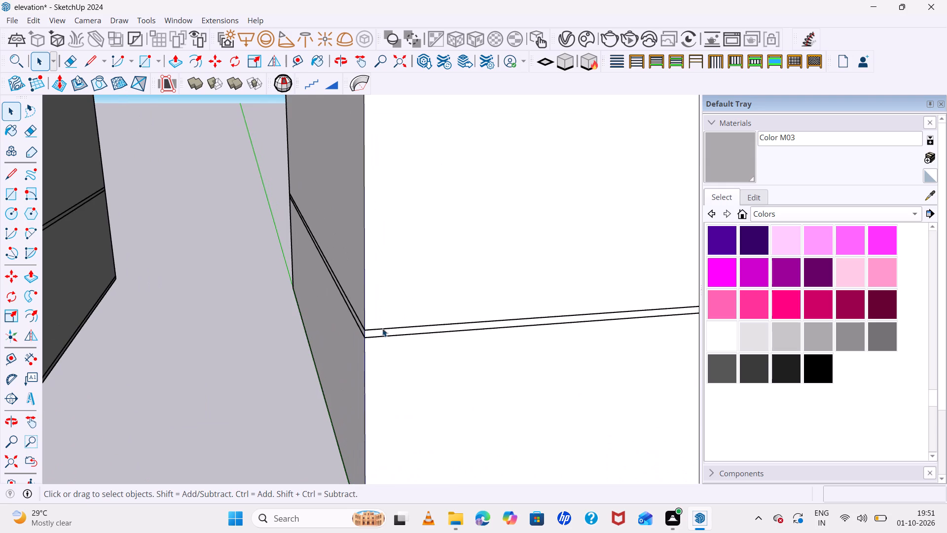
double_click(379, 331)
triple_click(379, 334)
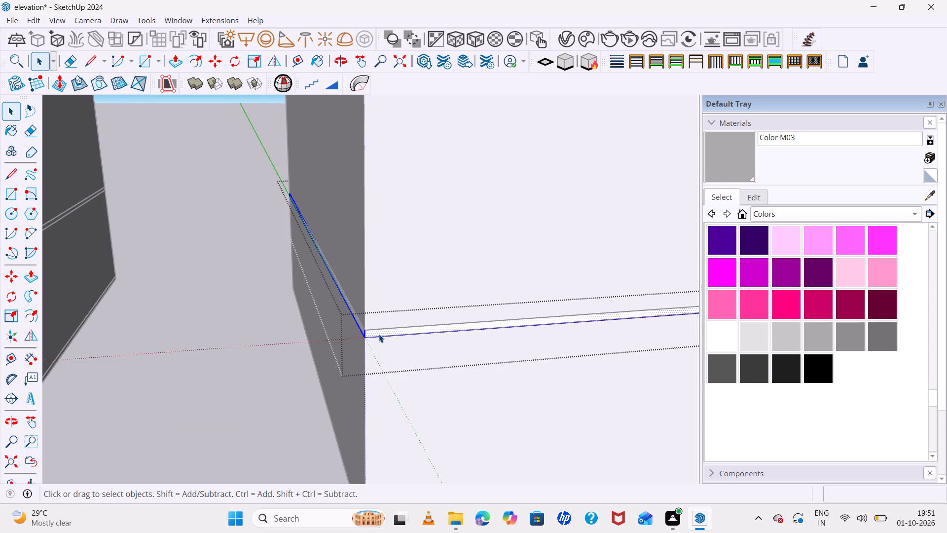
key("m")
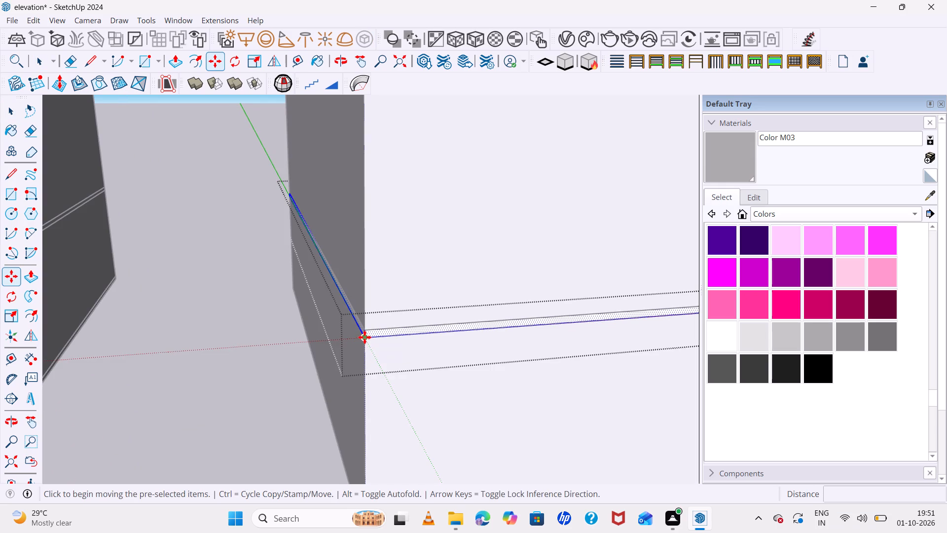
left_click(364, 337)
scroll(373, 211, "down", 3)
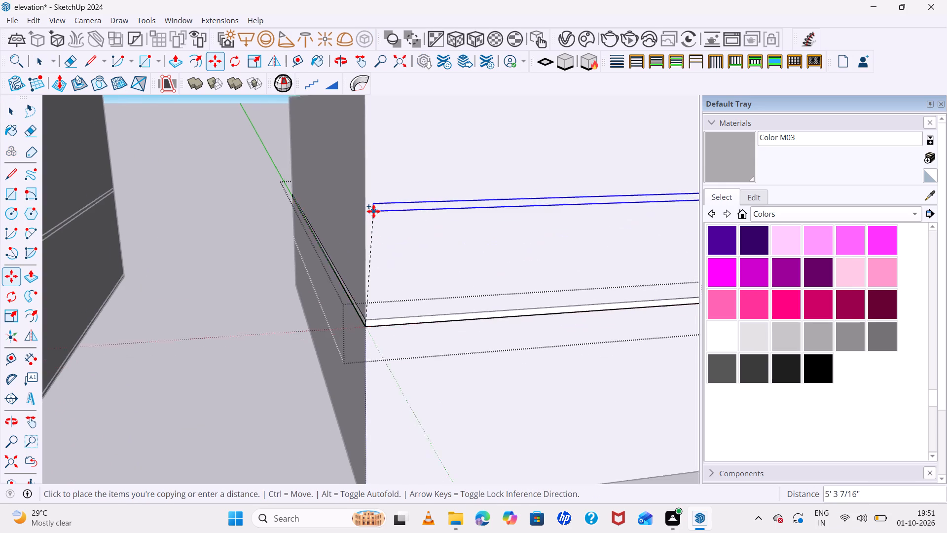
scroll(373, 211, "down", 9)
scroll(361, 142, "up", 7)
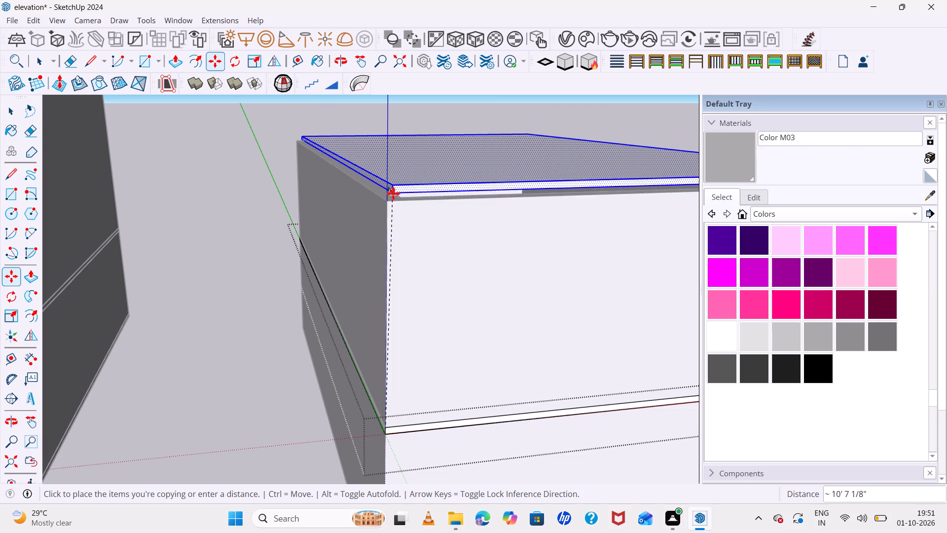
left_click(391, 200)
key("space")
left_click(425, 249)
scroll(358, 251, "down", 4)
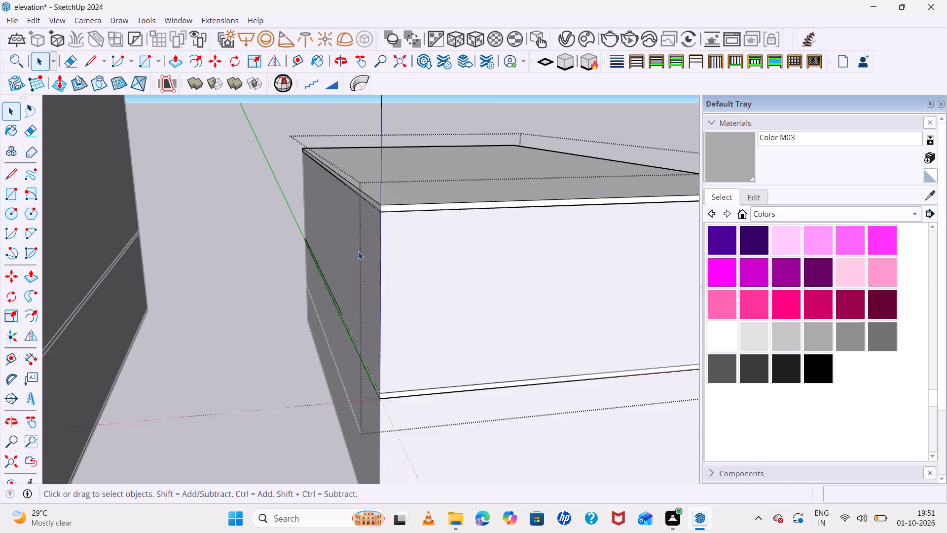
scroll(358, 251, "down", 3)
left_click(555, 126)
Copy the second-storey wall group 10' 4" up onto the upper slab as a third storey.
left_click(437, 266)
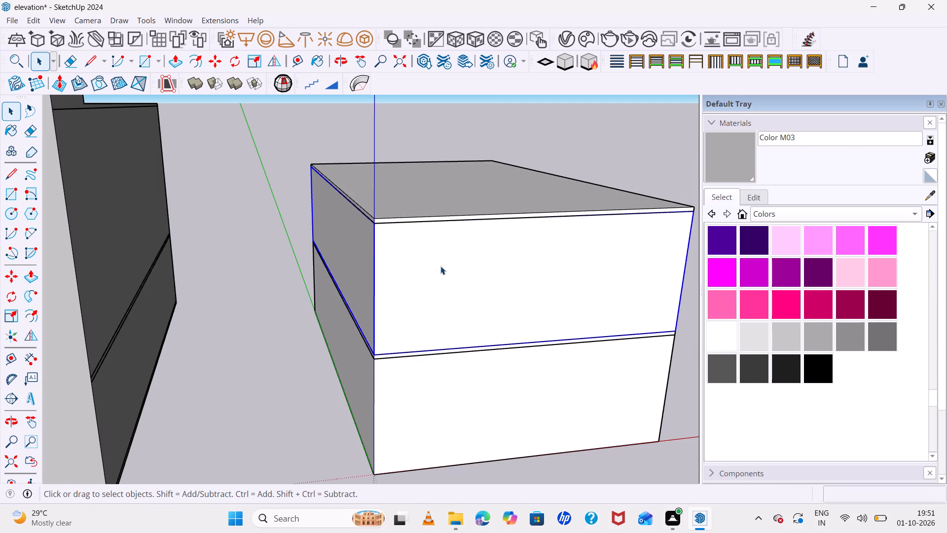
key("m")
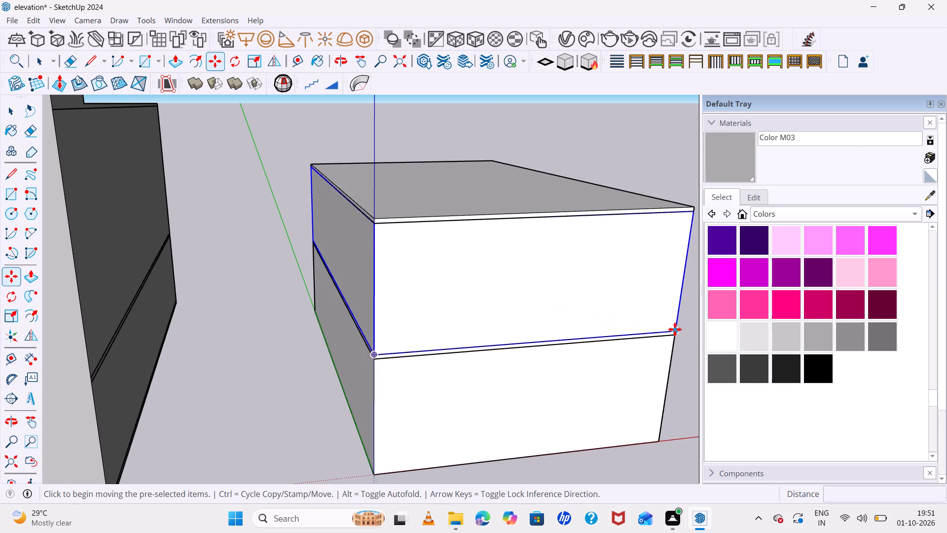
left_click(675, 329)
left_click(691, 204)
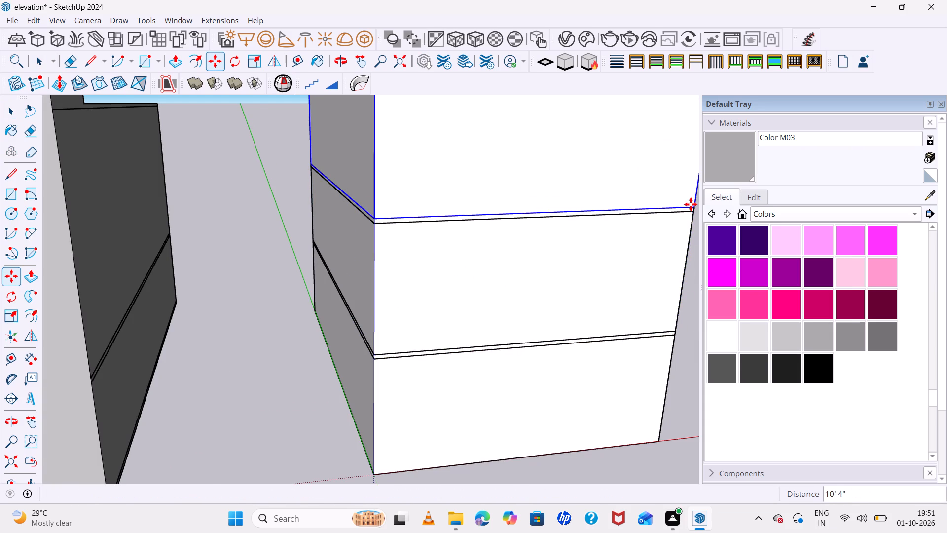
Examine the three-storey block from the front, the side and above.
scroll(486, 249, "down", 11)
middle_click_drag(635, 317, 560, 310)
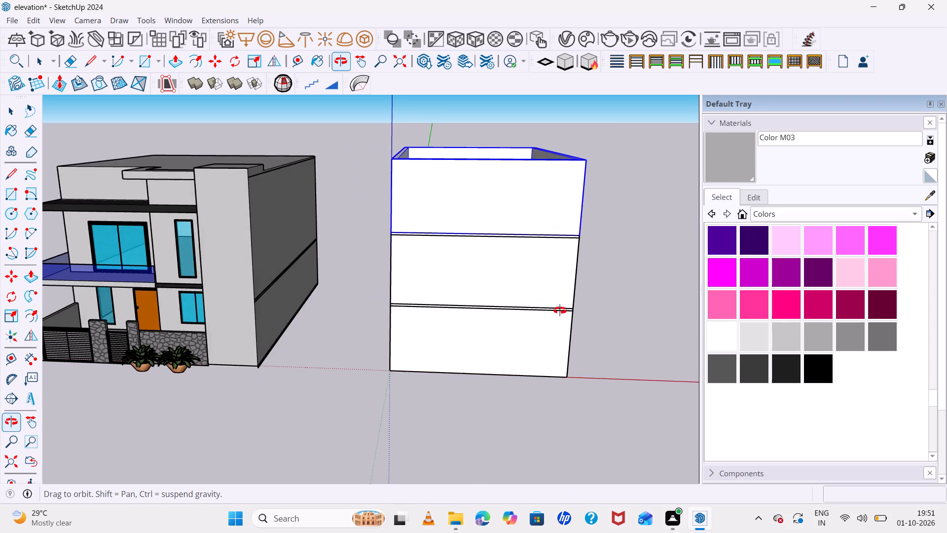
middle_click_drag(560, 310, 543, 261)
scroll(586, 330, "up", 6)
middle_click_drag(616, 378, 644, 382)
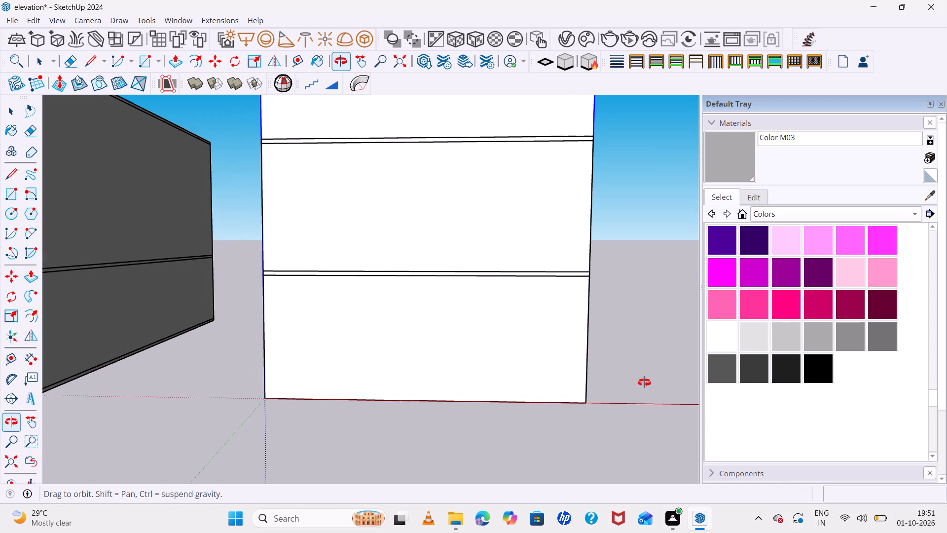
middle_click_drag(644, 382, 645, 382)
key("space")
left_click(611, 285)
scroll(352, 335, "down", 5)
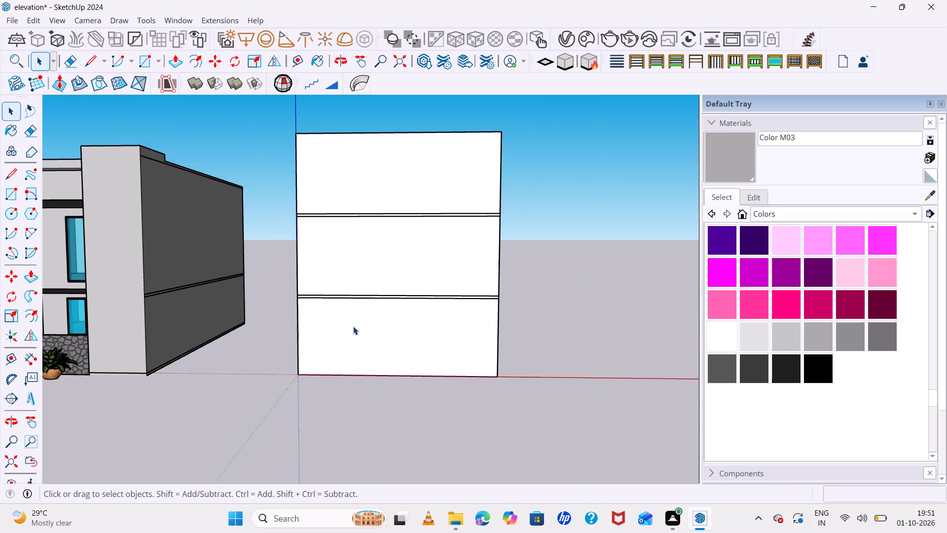
scroll(353, 326, "down", 7)
middle_click_drag(463, 397, 496, 414)
scroll(441, 241, "up", 7)
middle_click_drag(517, 315, 517, 292)
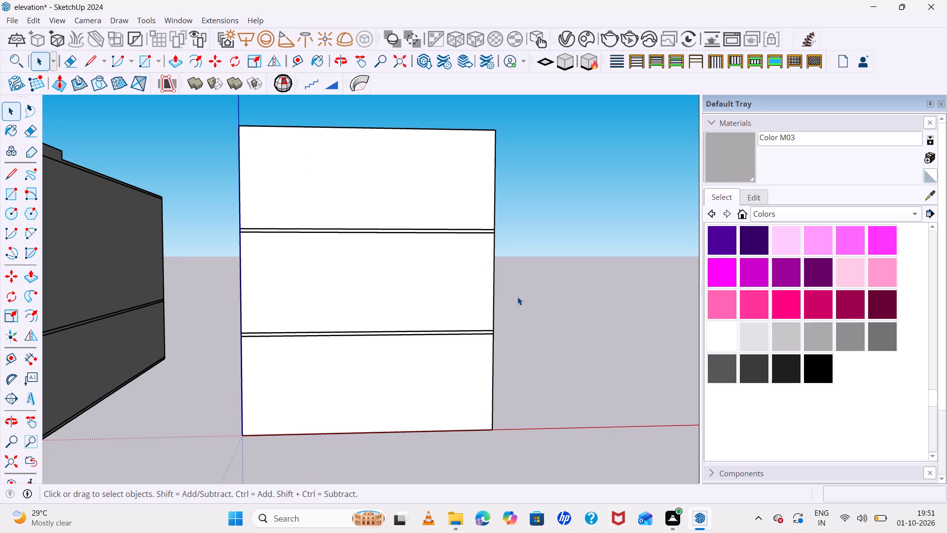
middle_click_drag(455, 179, 461, 301)
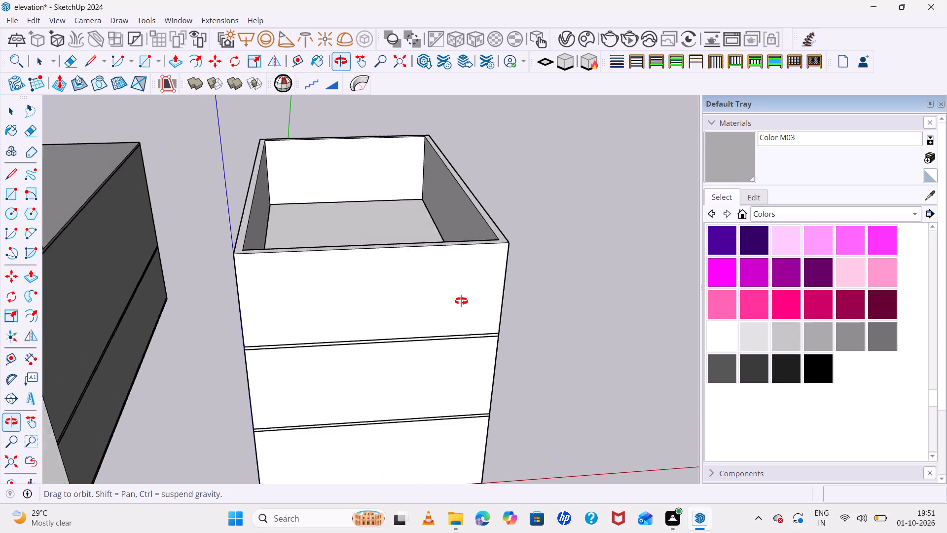
middle_click_drag(461, 301, 463, 298)
middle_click(468, 350)
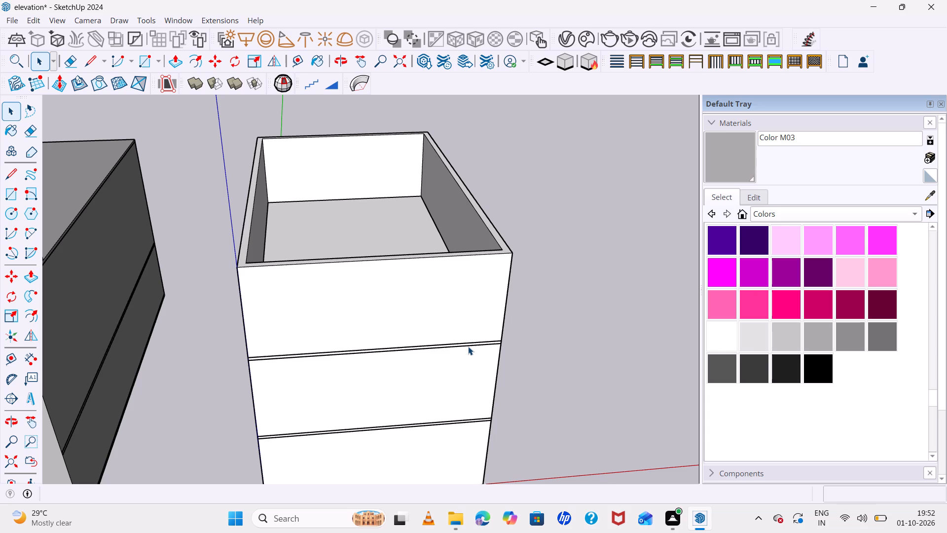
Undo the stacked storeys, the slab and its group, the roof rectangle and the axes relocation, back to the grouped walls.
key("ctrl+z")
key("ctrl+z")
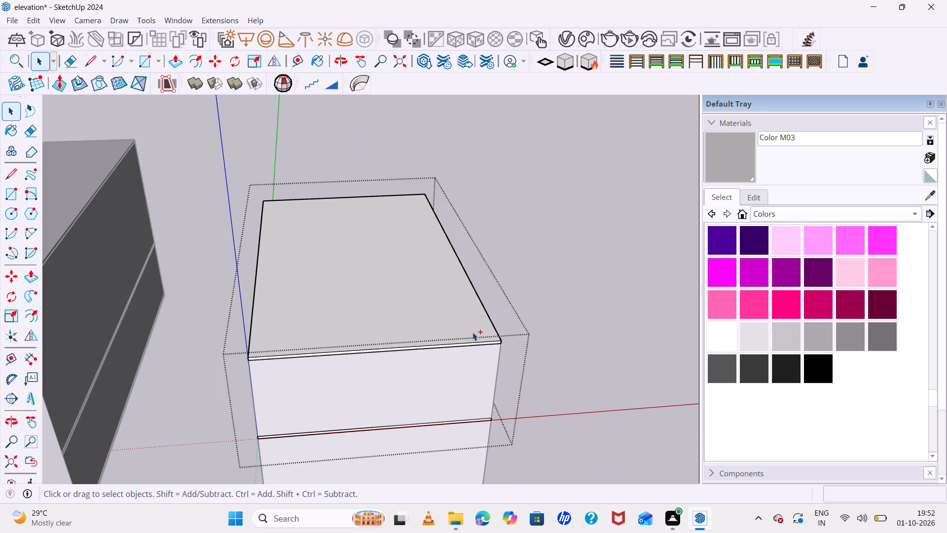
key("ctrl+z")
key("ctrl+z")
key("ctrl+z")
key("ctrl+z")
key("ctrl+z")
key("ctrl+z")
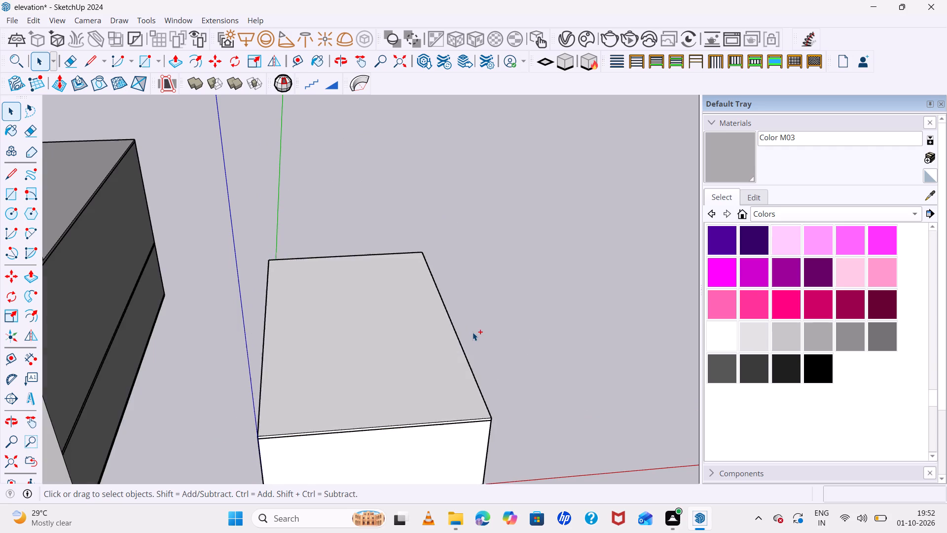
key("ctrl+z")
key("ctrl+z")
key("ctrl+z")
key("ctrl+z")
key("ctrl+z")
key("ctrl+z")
Examine the grouped walls beside the house from the front and above, with hidden back edges displayed as dashed lines.
scroll(447, 340, "down", 4)
middle_click_drag(459, 343, 408, 205)
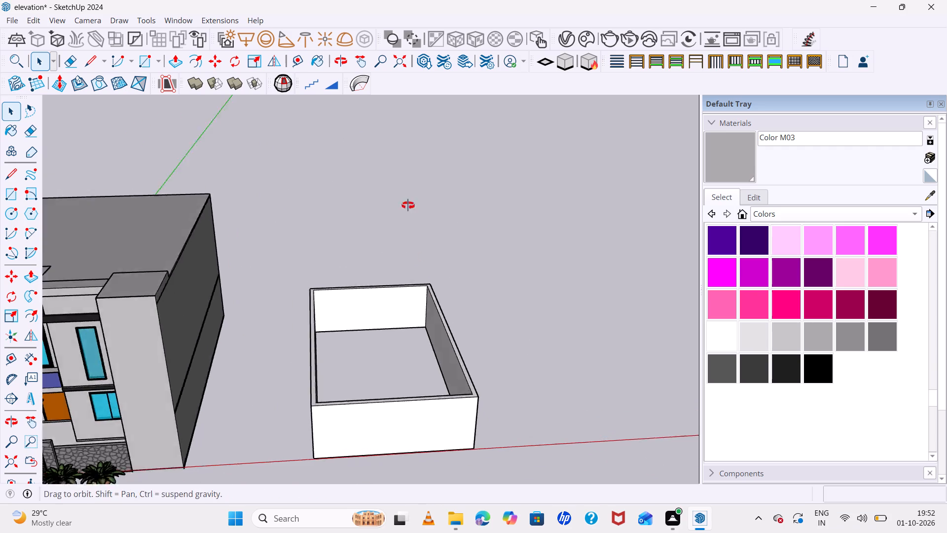
middle_click_drag(408, 205, 407, 197)
left_click(390, 427)
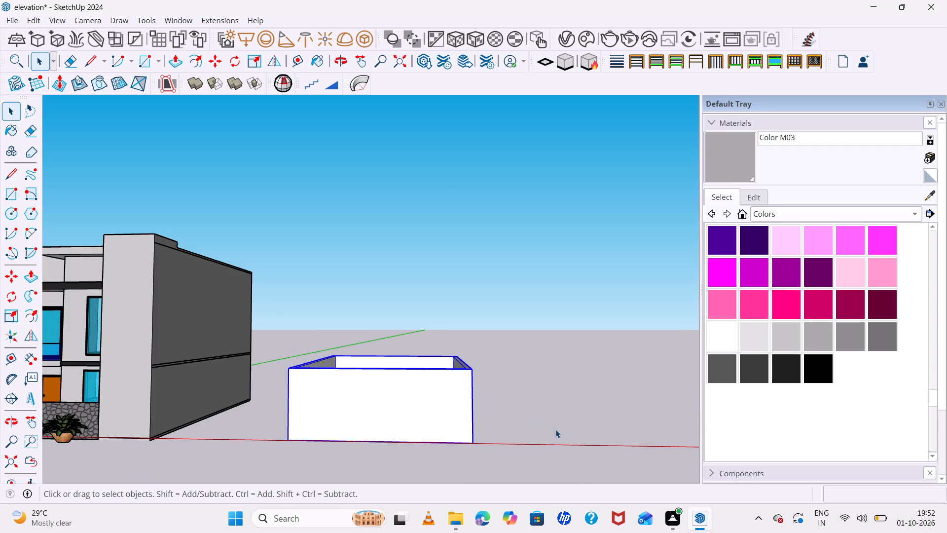
key("k")
scroll(323, 441, "up", 6)
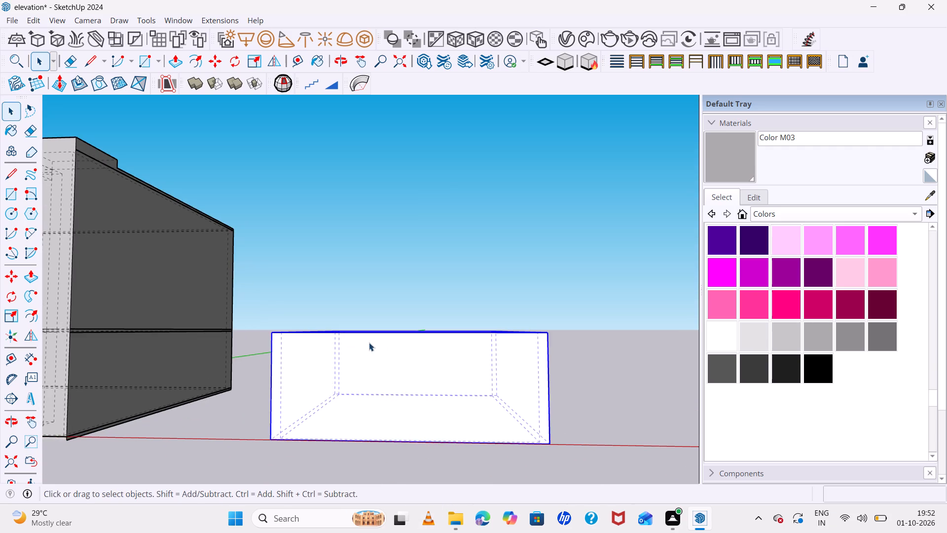
middle_click_drag(374, 349, 401, 439)
scroll(377, 356, "down", 10)
scroll(395, 425, "up", 13)
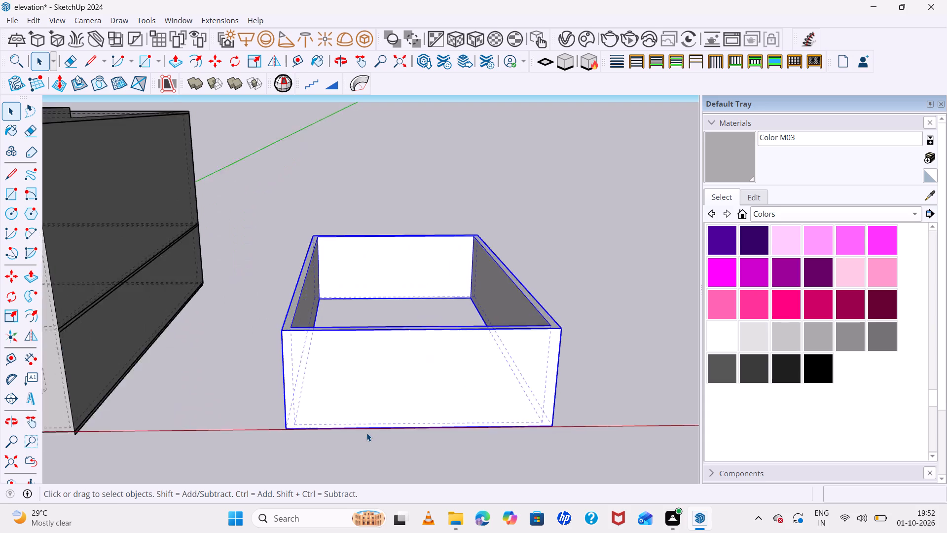
scroll(366, 433, "up", 5)
scroll(480, 364, "down", 6)
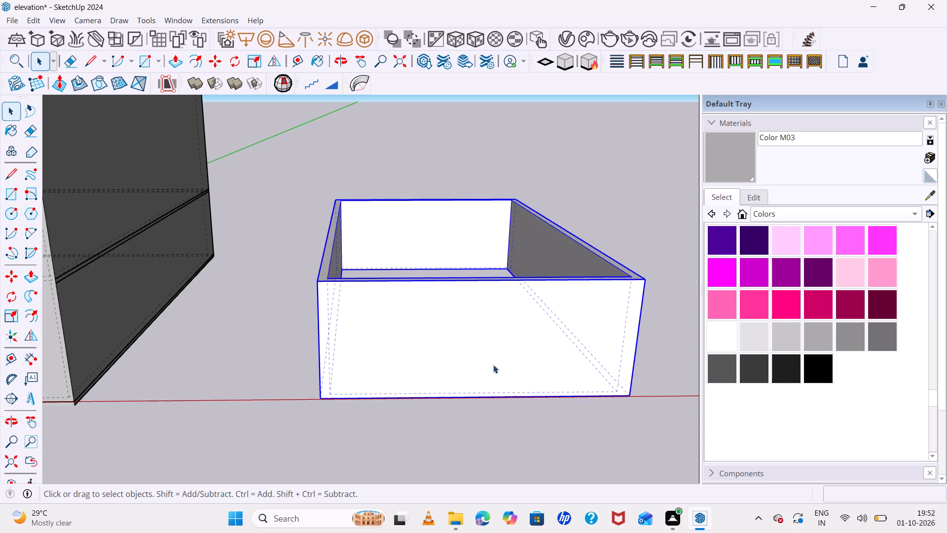
scroll(420, 385, "up", 6)
scroll(414, 358, "down", 10)
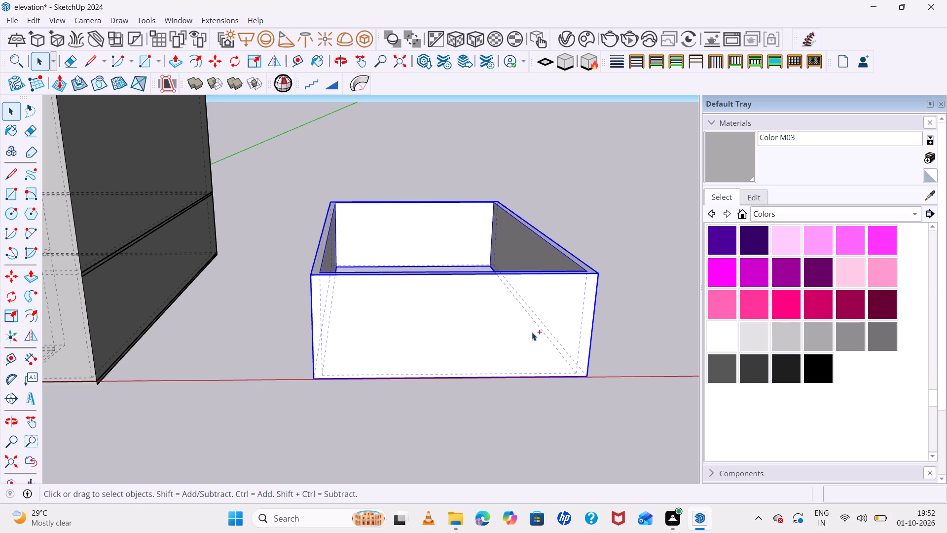
Undo the wall group and its extrusion, back to the flat footprint with its inset wall outline.
key("ctrl+z")
key("ctrl+z")
key("ctrl+z")
middle_click_drag(398, 341, 367, 450)
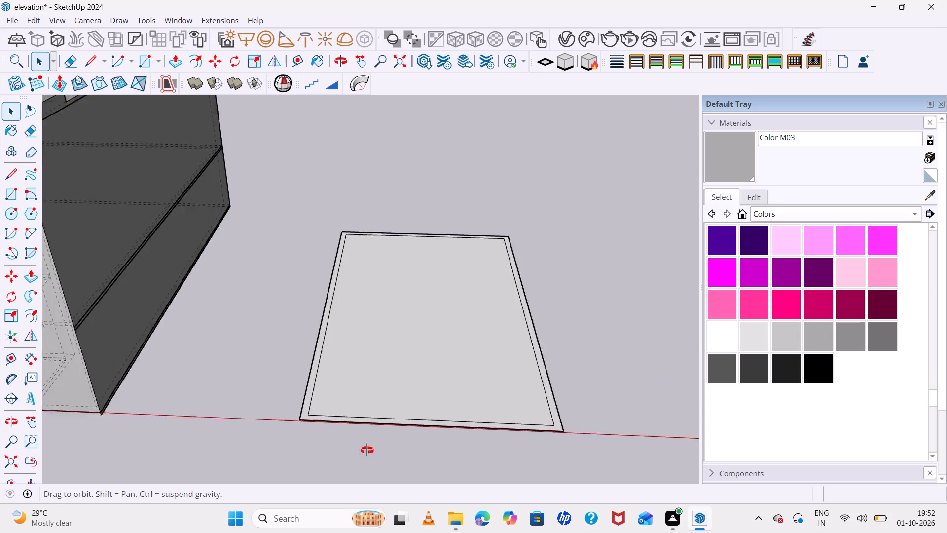
middle_click_drag(367, 450, 364, 467)
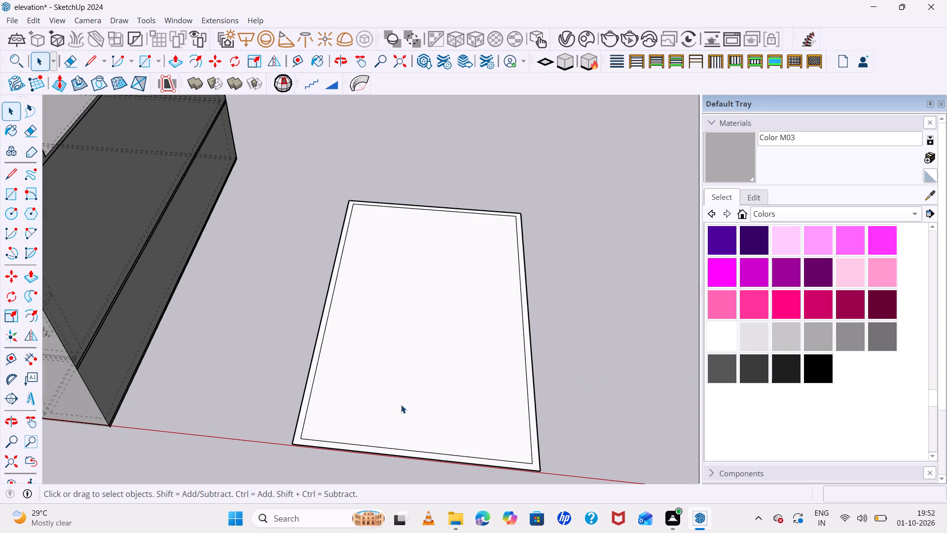
Place guides about 8' 5 3/4" behind the footprint's inner front edge and about 9' 10 1/4" in from its inner edge farthest from the house.
key("l")
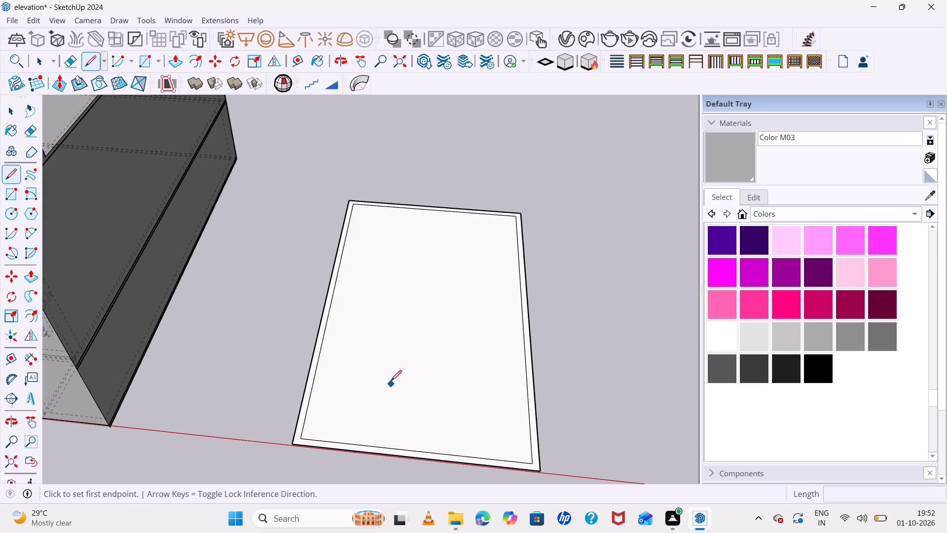
key("Escape")
key("t")
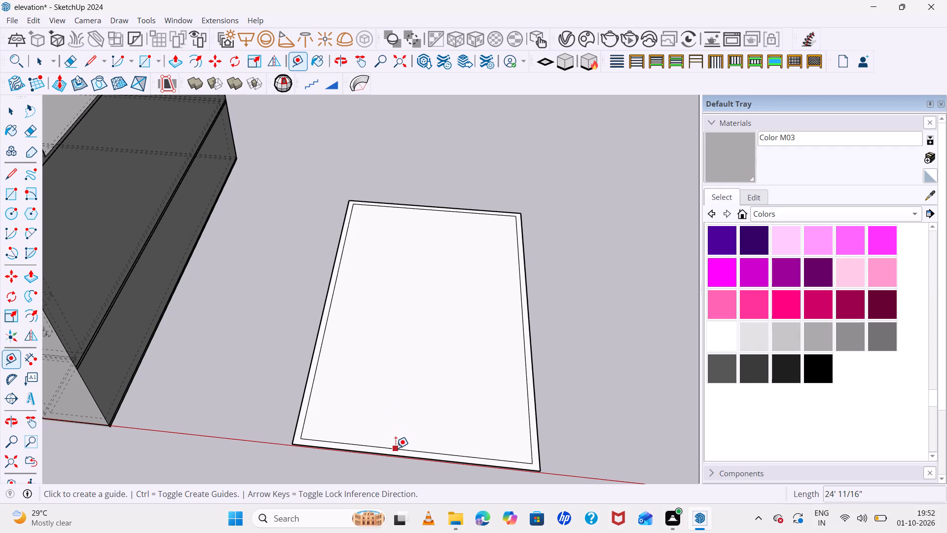
left_click(396, 448)
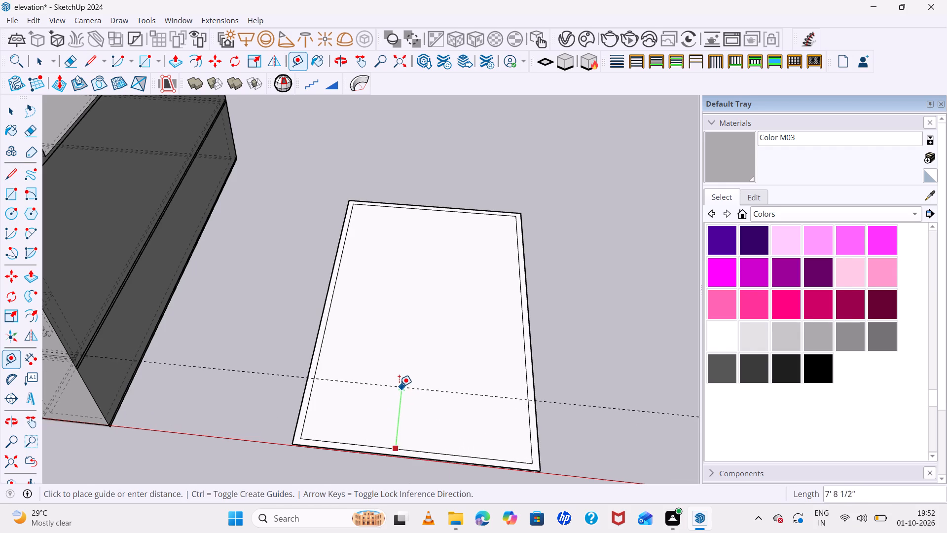
left_click(401, 382)
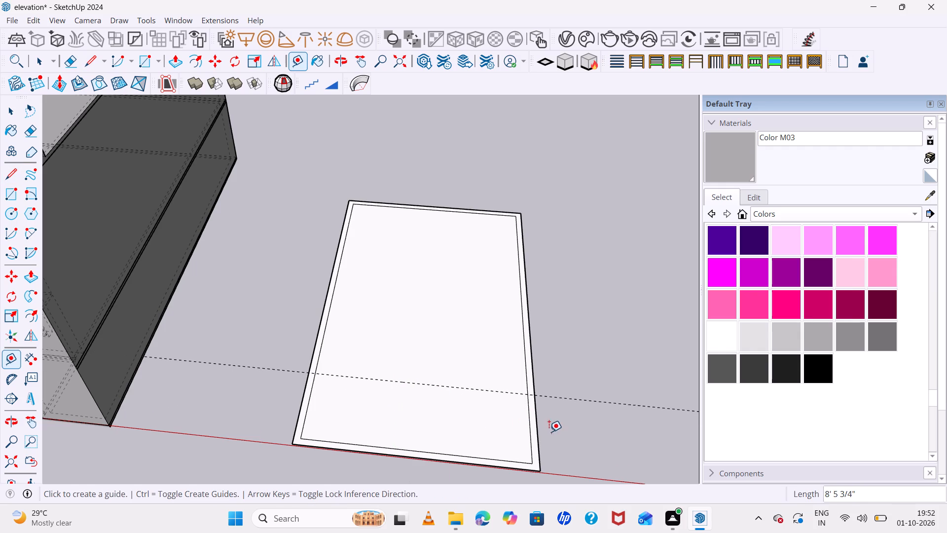
left_click(532, 431)
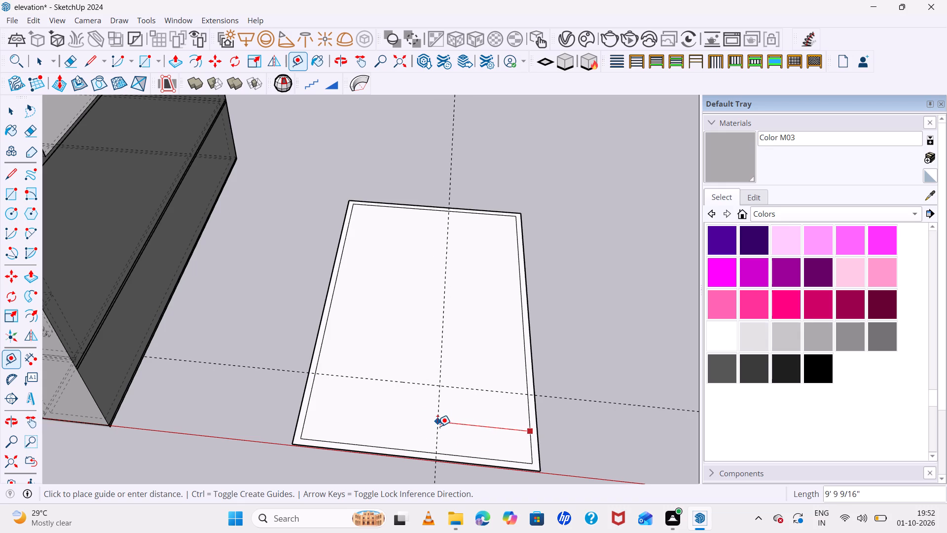
left_click(437, 426)
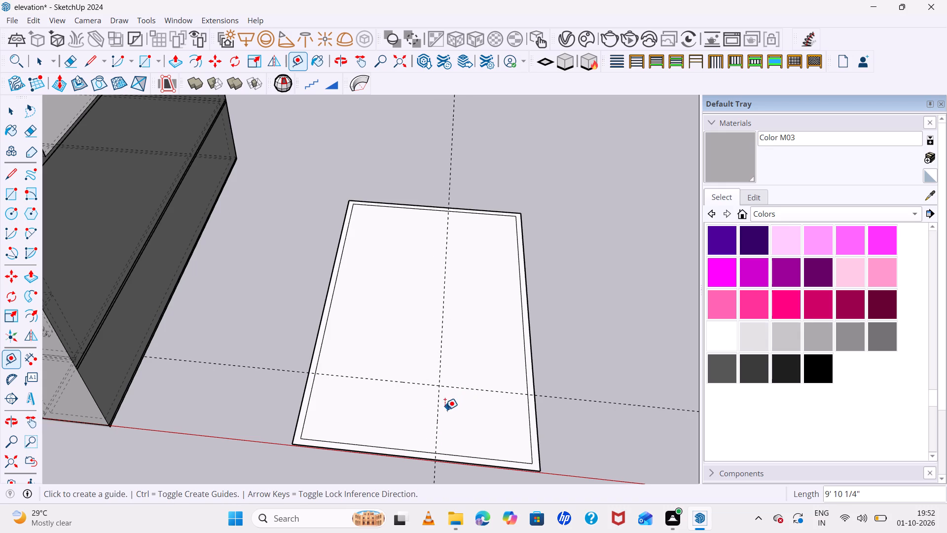
Add parallel guides 9" from the two existing ones, one towards the far side wall and one towards the back.
left_click(439, 417)
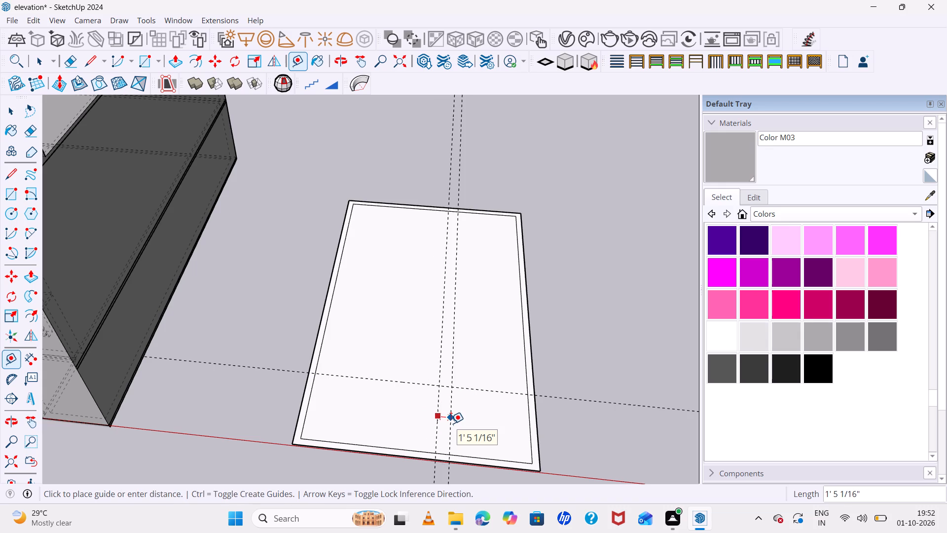
key("9")
key("Return")
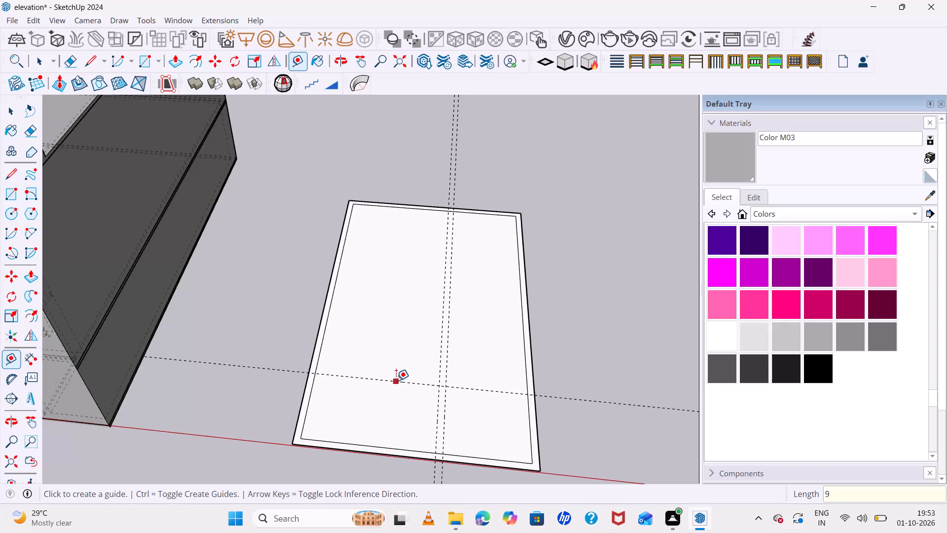
left_click(396, 381)
key("9")
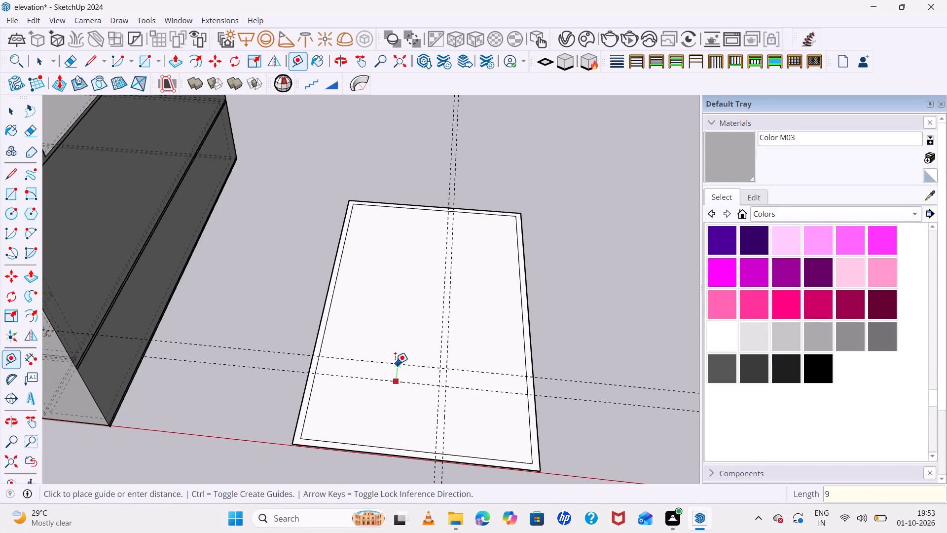
key("Return")
Draw a 9" wide wall rectangle, about 14' 11" long, between the crosswise guides from the house-side inner edge to the farther lengthwise guide.
scroll(285, 382, "up", 5)
key("r")
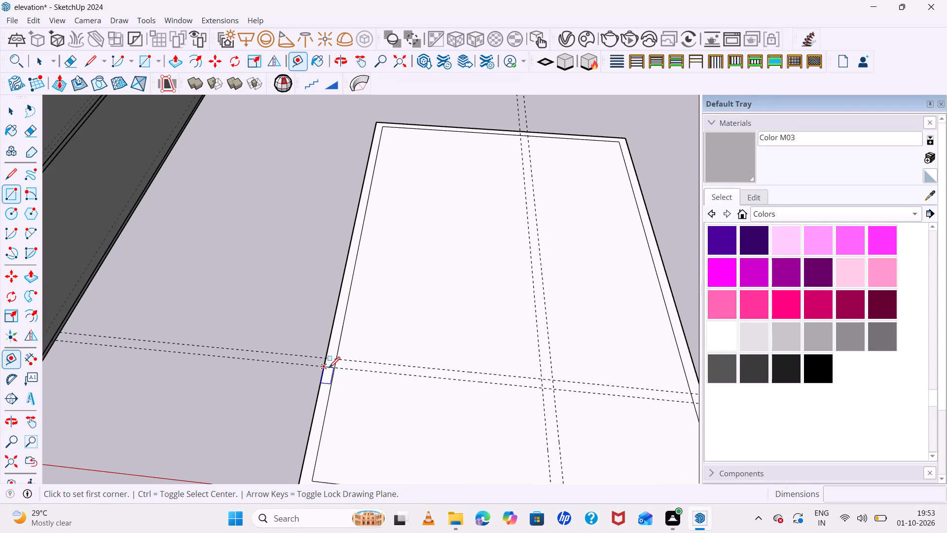
scroll(338, 365, "up", 6)
left_click(331, 372)
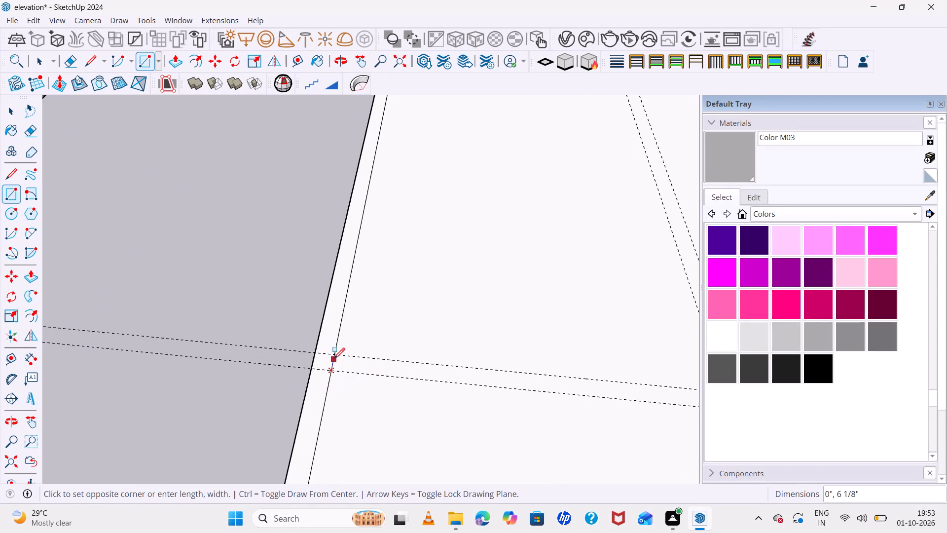
scroll(390, 347, "down", 11)
scroll(502, 364, "up", 6)
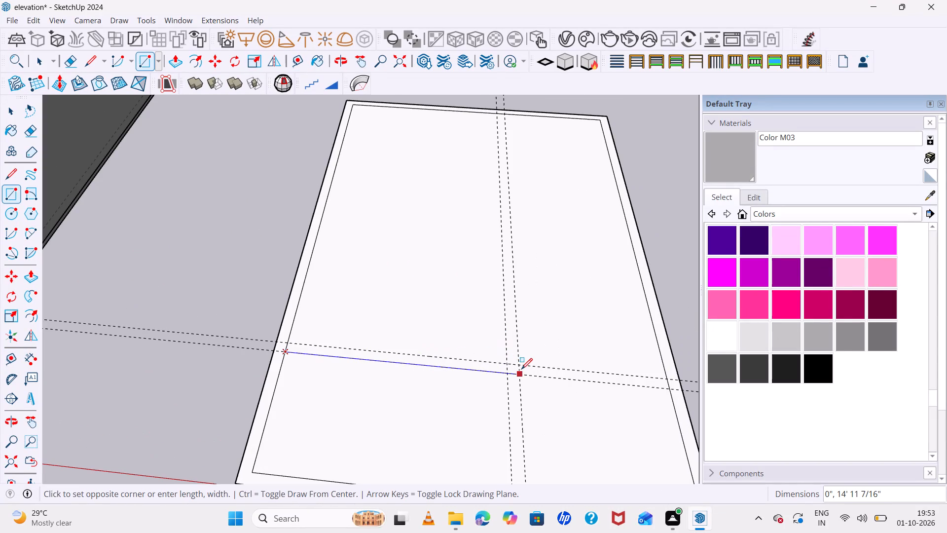
left_click(519, 366)
Draw a 9" by about 9' 2 3/4" wall rectangle between the lengthwise guides, from the cross wall to the footprint's outer front edge.
scroll(507, 378, "up", 7)
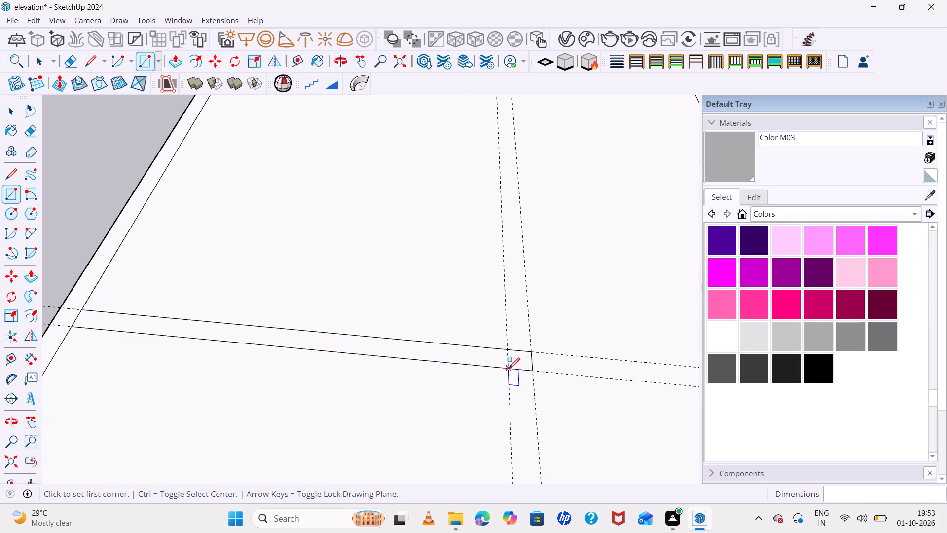
left_click(509, 369)
scroll(534, 376, "down", 20)
scroll(534, 376, "down", 1)
scroll(545, 442, "up", 7)
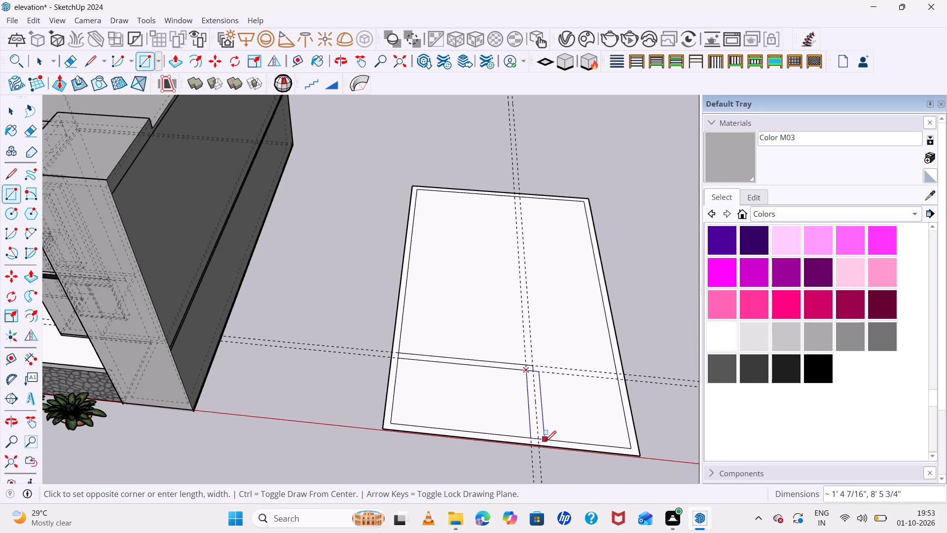
scroll(545, 442, "up", 8)
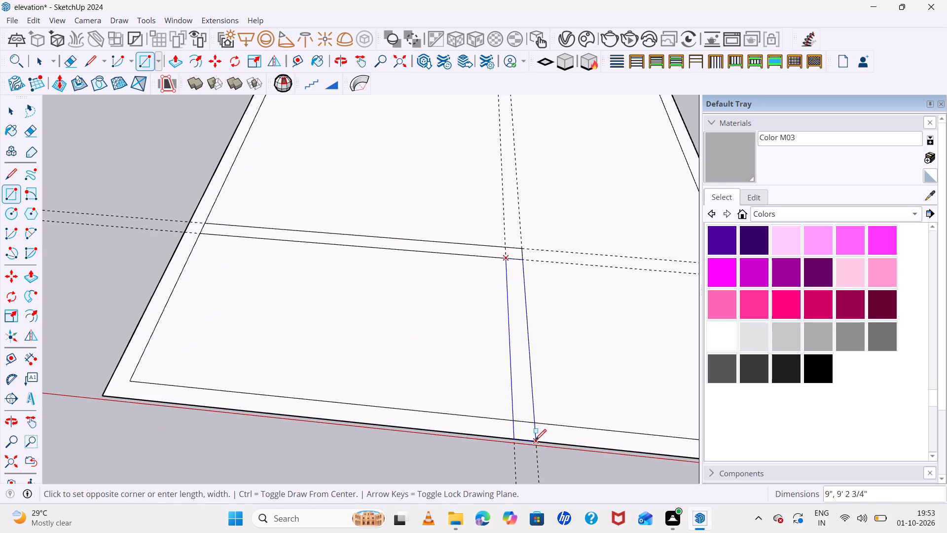
left_click(535, 440)
key("space")
Delete all the guides from the model.
scroll(469, 271, "down", 5)
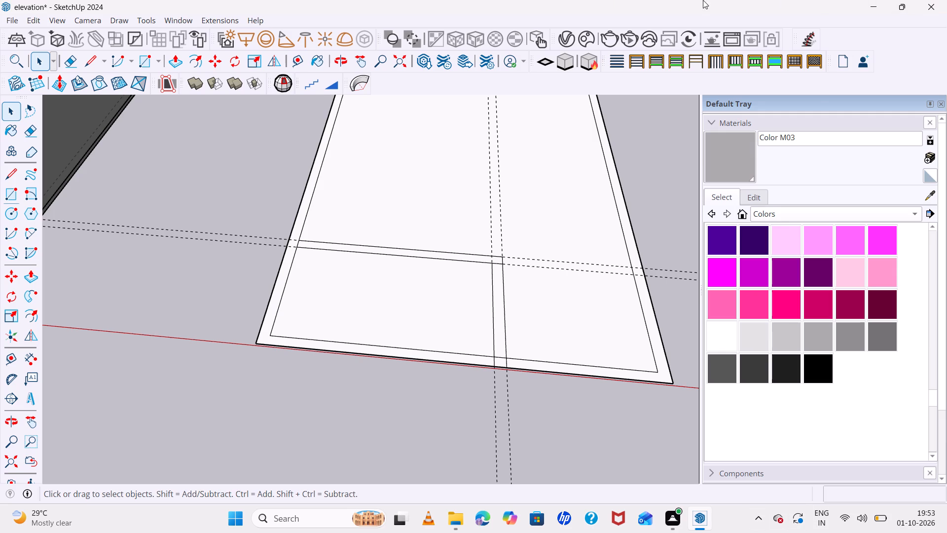
left_click(33, 21)
left_click(84, 148)
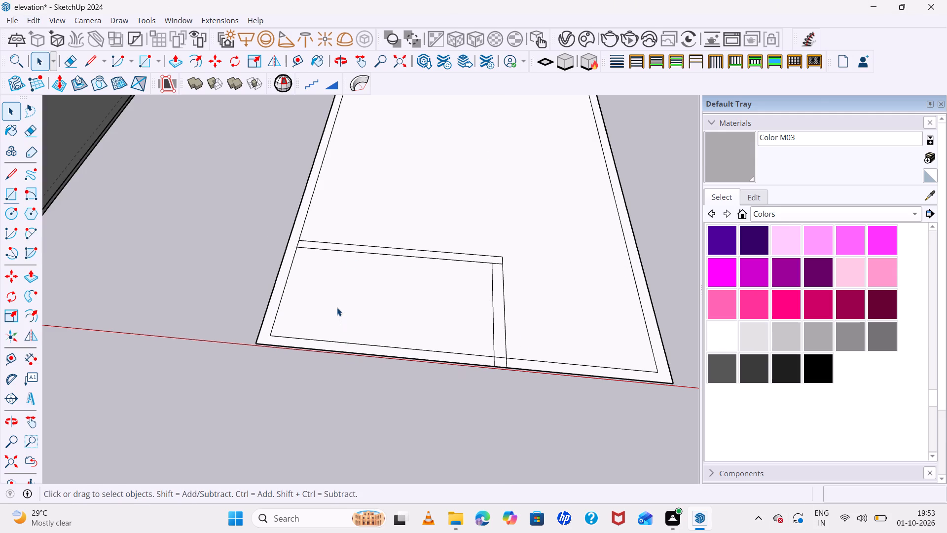
Extend the cross wall's front line 9" across the house-side wall strip to the footprint's outer edge.
key("l")
scroll(283, 215, "up", 14)
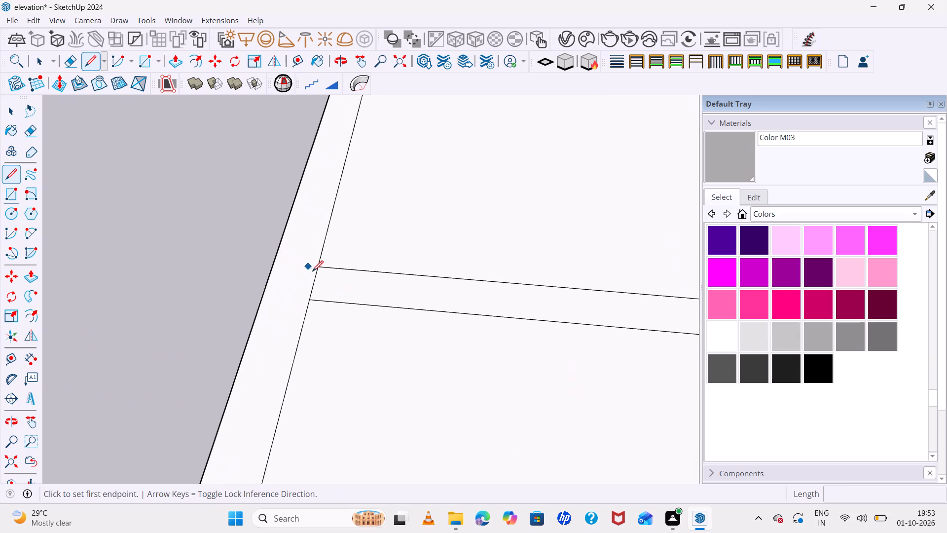
left_click(311, 301)
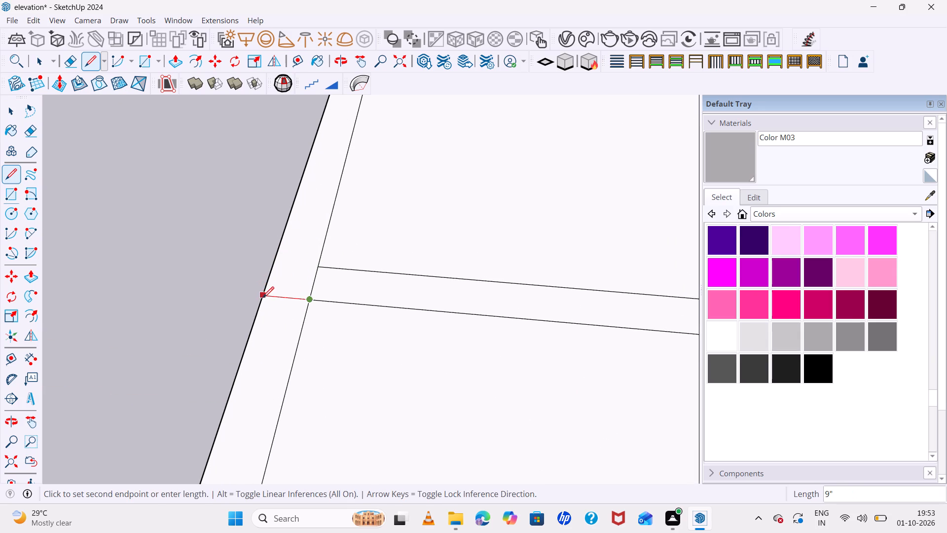
left_click(263, 298)
key("space")
left_click(312, 279)
left_click(309, 283)
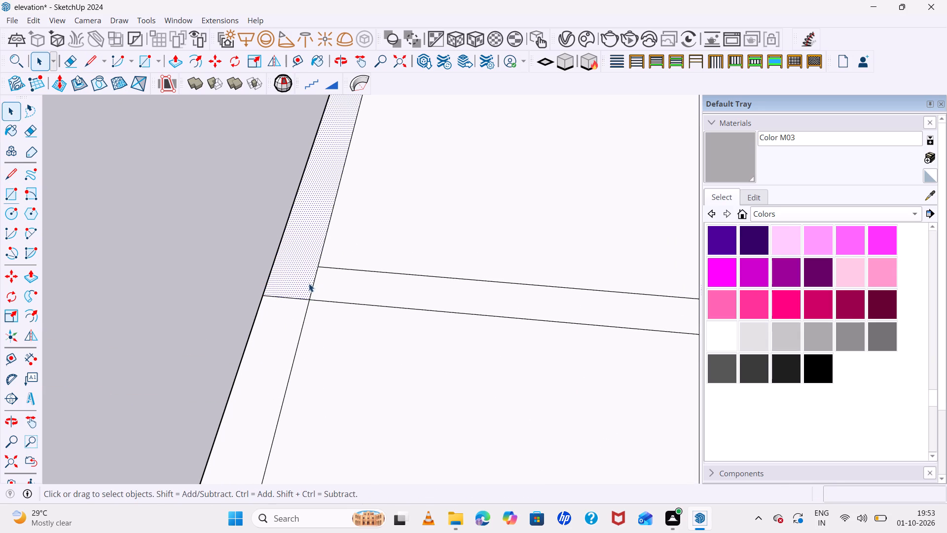
Erase the dividing edges where the new walls meet the house-side wall, each other and the front wall.
key("e")
left_click(312, 285)
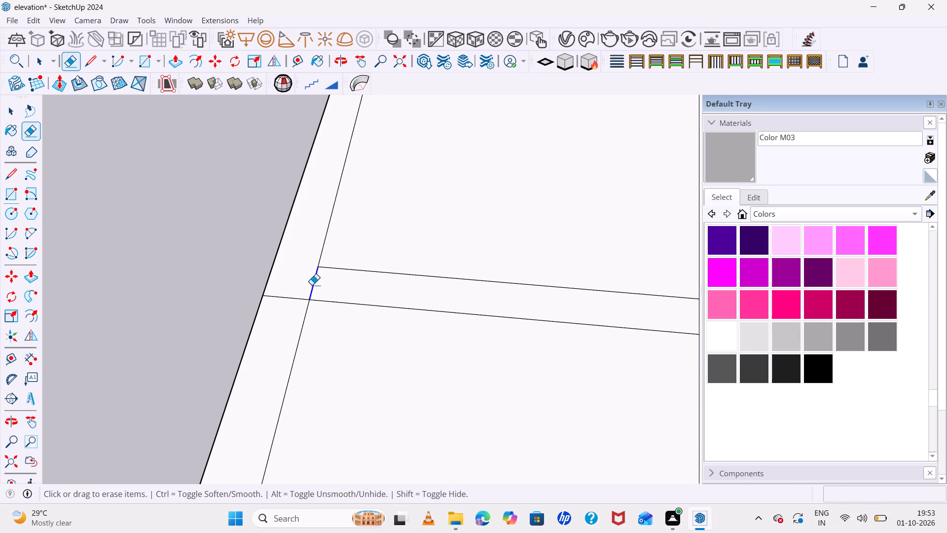
scroll(302, 267, "down", 6)
scroll(243, 229, "down", 11)
scroll(442, 257, "up", 8)
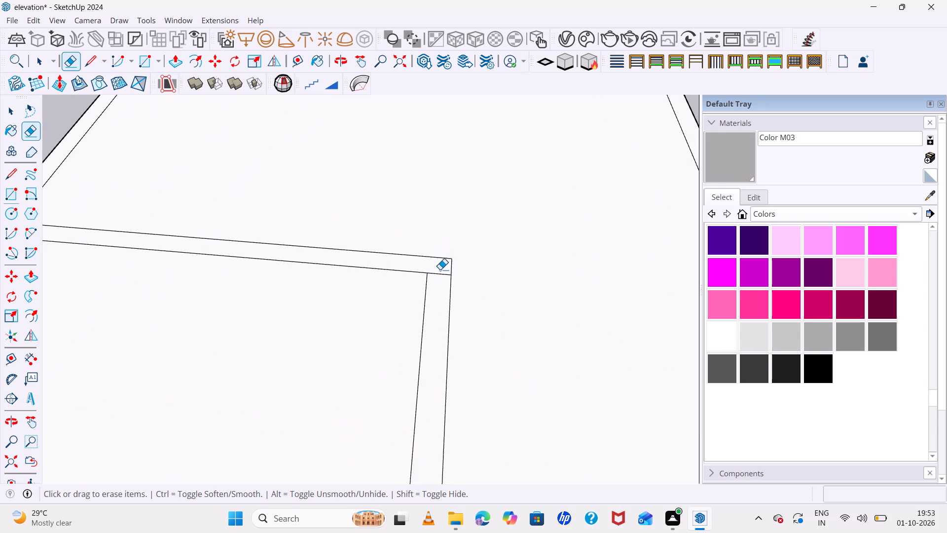
left_click(439, 276)
left_click(438, 274)
scroll(438, 259, "down", 12)
scroll(434, 332, "up", 8)
left_click(429, 306)
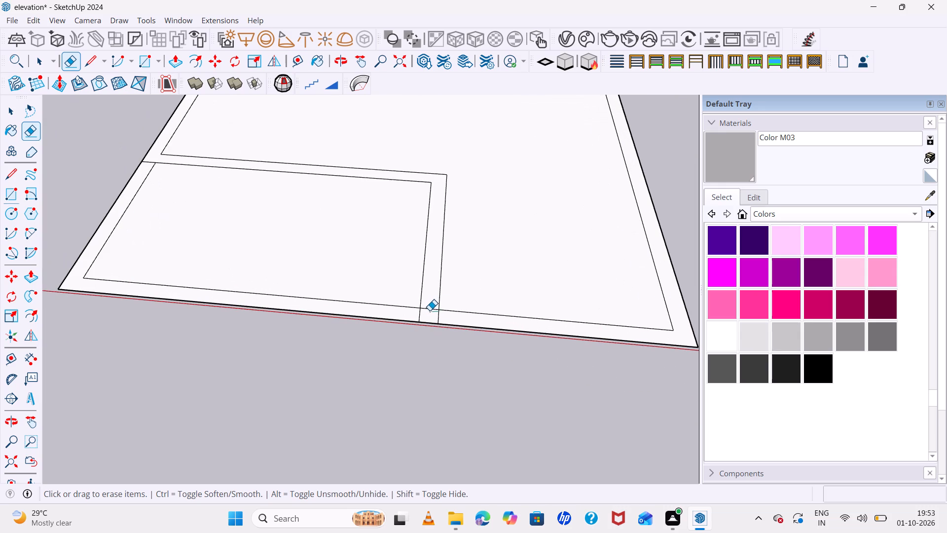
left_click(430, 309)
Erase the inner and outer wall edges around the front corner nearest the house, leaving an L-shaped footprint.
left_click_drag(342, 288, 337, 305)
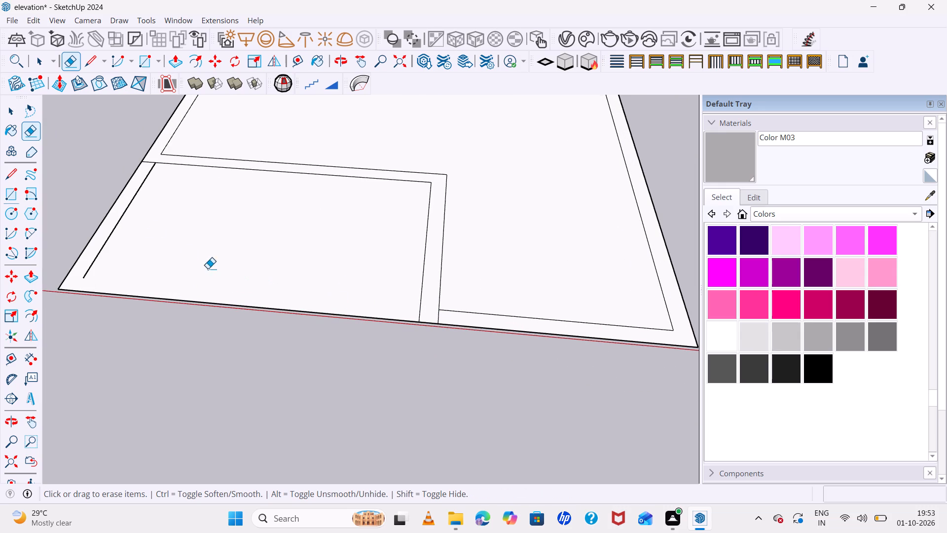
left_click_drag(103, 191, 121, 206)
left_click_drag(123, 202, 129, 212)
left_click_drag(165, 267, 167, 301)
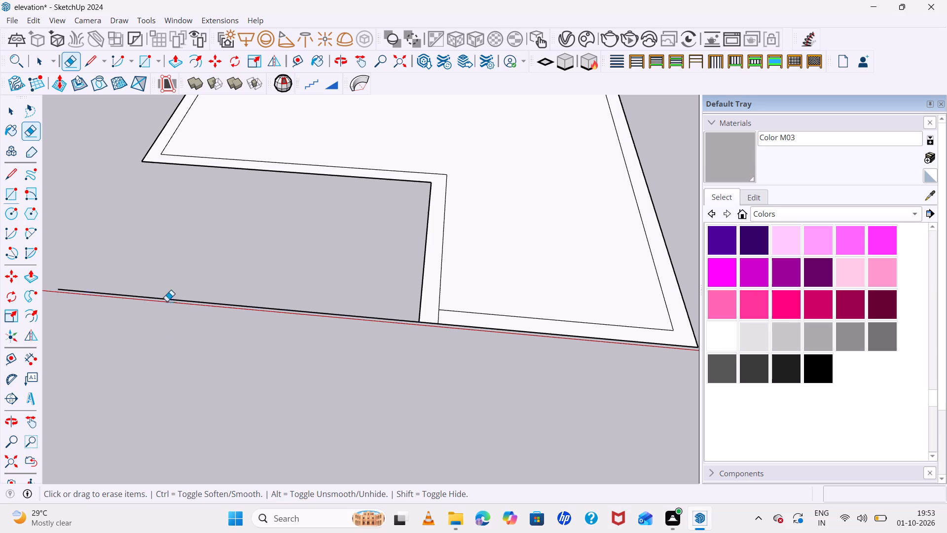
left_click_drag(167, 301, 152, 362)
scroll(445, 326, "up", 6)
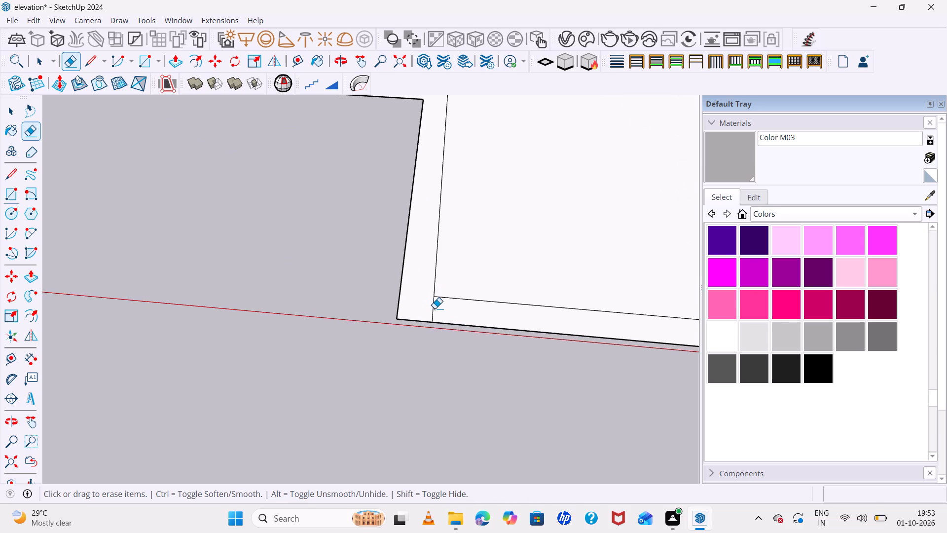
Erase the leftover short edge crossing the wall strip at the footprint's corner beside the red axis.
left_click(435, 308)
scroll(288, 265, "down", 14)
middle_click_drag(335, 327, 409, 369)
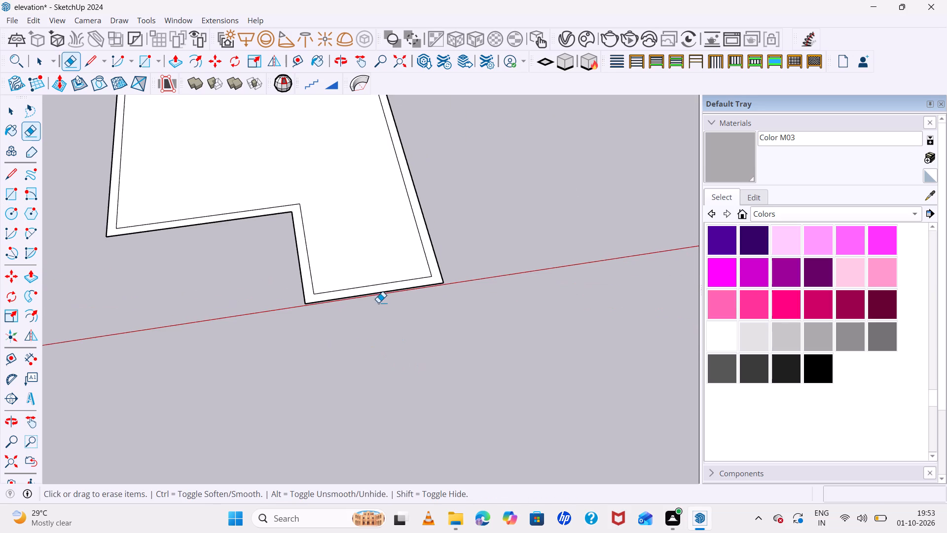
Cut out the floor face enclosed by the L-shaped wall outline, keeping only the wall strip.
scroll(377, 300, "down", 7)
scroll(423, 302, "down", 3)
middle_click_drag(430, 309, 409, 225)
key("space")
left_click(357, 235)
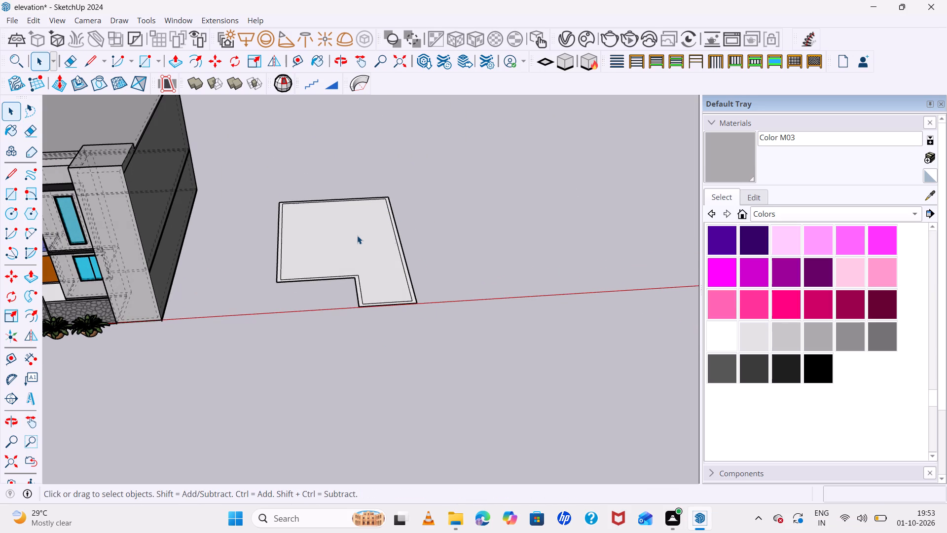
key("ctrl+x")
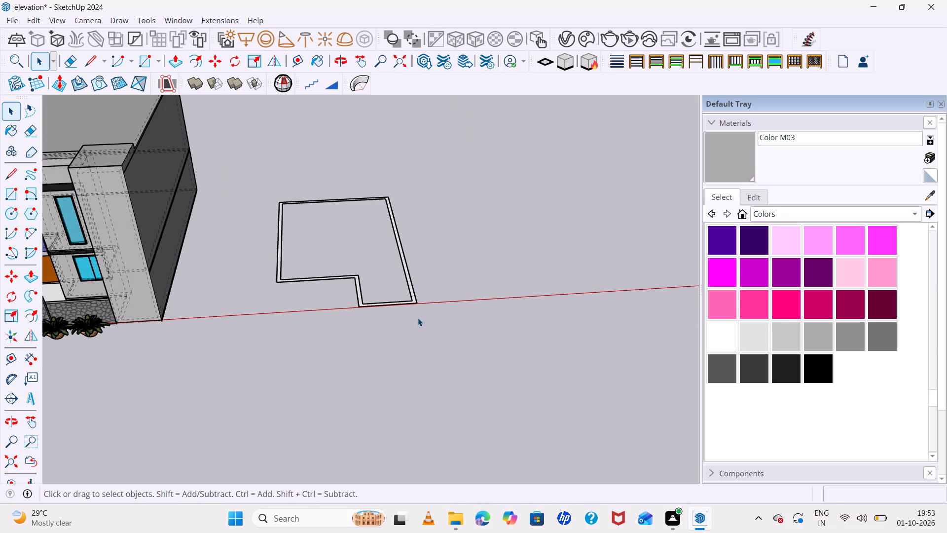
Push/Pull the L-shaped wall strip up to a height of 10'.
scroll(417, 306, "up", 14)
left_click(413, 297)
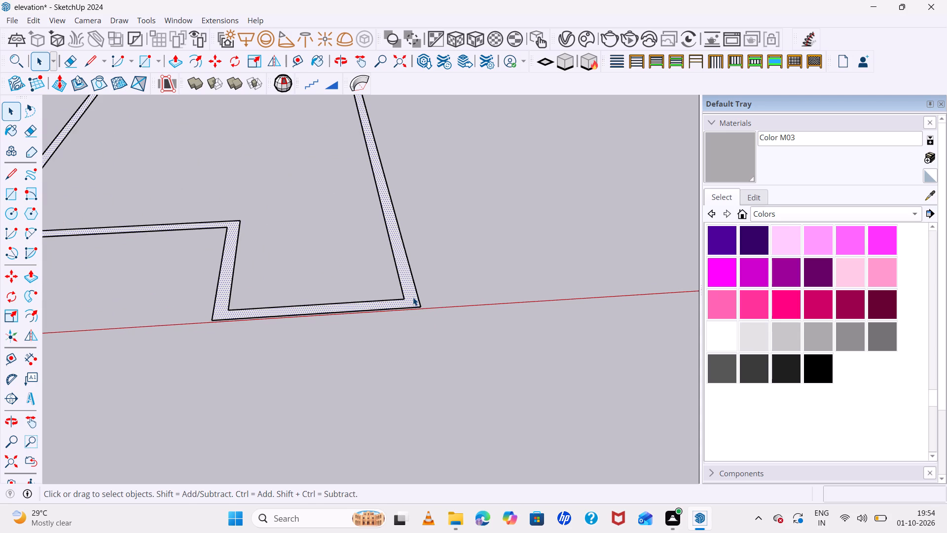
key("p")
left_click(413, 297)
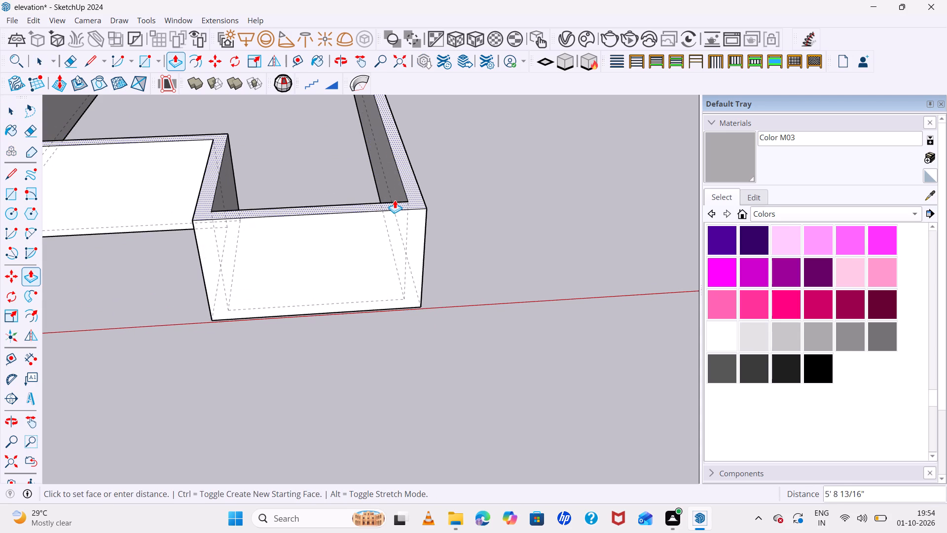
type("10")
key("apostrophe")
key("Return")
Examine the raised L-shaped walls from above, below and front eye level.
scroll(421, 233, "down", 7)
middle_click_drag(473, 332, 475, 333)
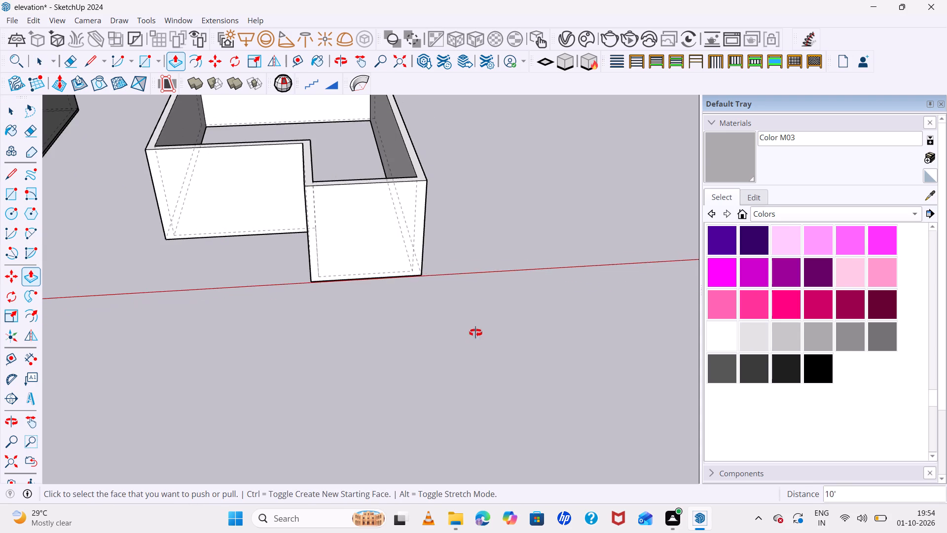
middle_click_drag(475, 333, 479, 271)
middle_click_drag(479, 269, 477, 265)
middle_click_drag(477, 261, 473, 248)
middle_click_drag(473, 245, 466, 233)
scroll(401, 151, "up", 6)
scroll(481, 218, "down", 5)
middle_click_drag(503, 353, 496, 277)
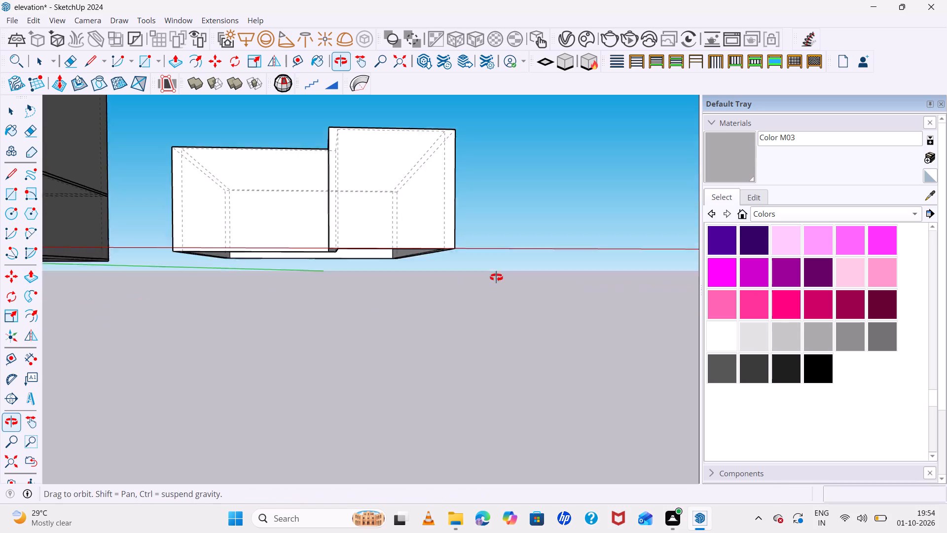
middle_click_drag(496, 277, 496, 276)
scroll(346, 196, "up", 6)
scroll(405, 331, "down", 4)
middle_click_drag(468, 353, 469, 441)
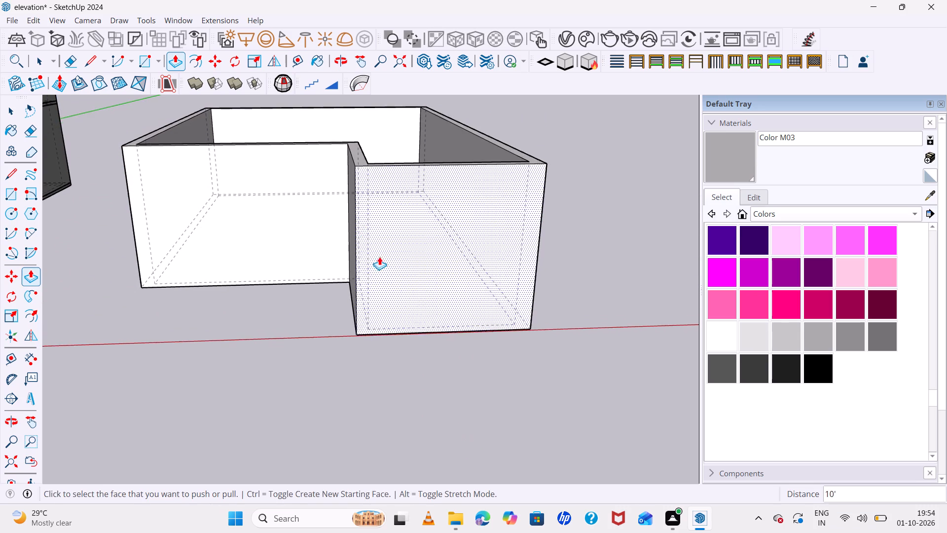
scroll(357, 219, "down", 6)
middle_click_drag(517, 267, 500, 368)
scroll(430, 313, "down", 6)
middle_click_drag(449, 324, 455, 209)
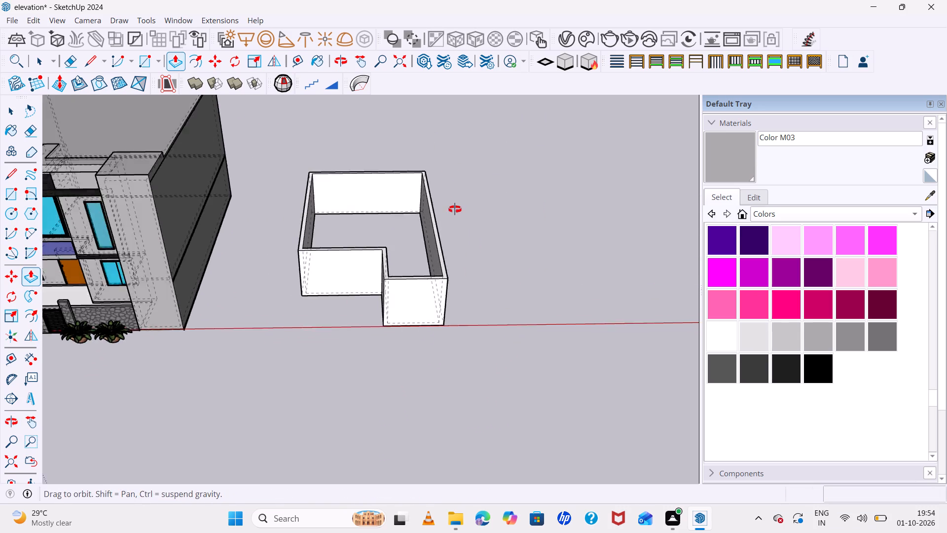
middle_click_drag(455, 209, 444, 140)
Select all the connected geometry of the raised L-shaped walls and make it a group.
scroll(418, 282, "up", 7)
key("space")
triple_click(417, 272)
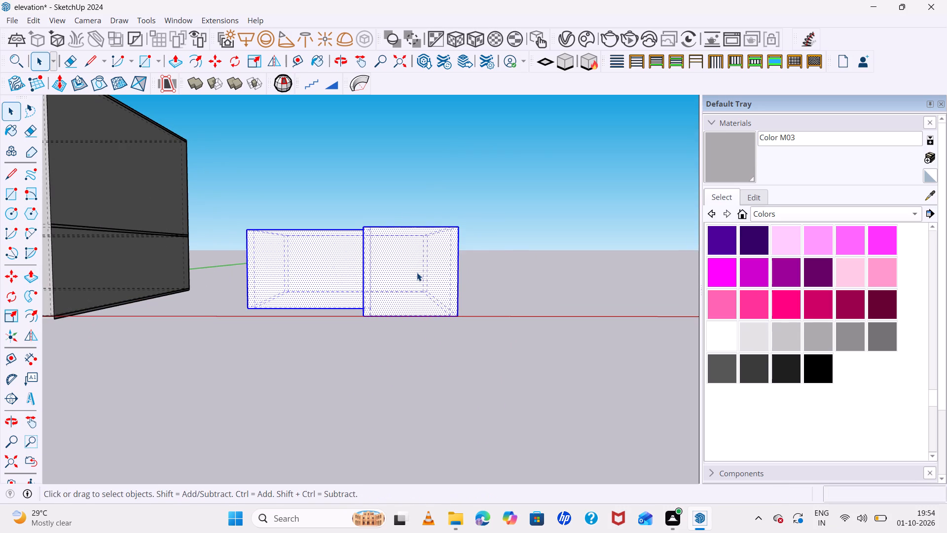
left_click(417, 272)
right_click(417, 272)
left_click(472, 120)
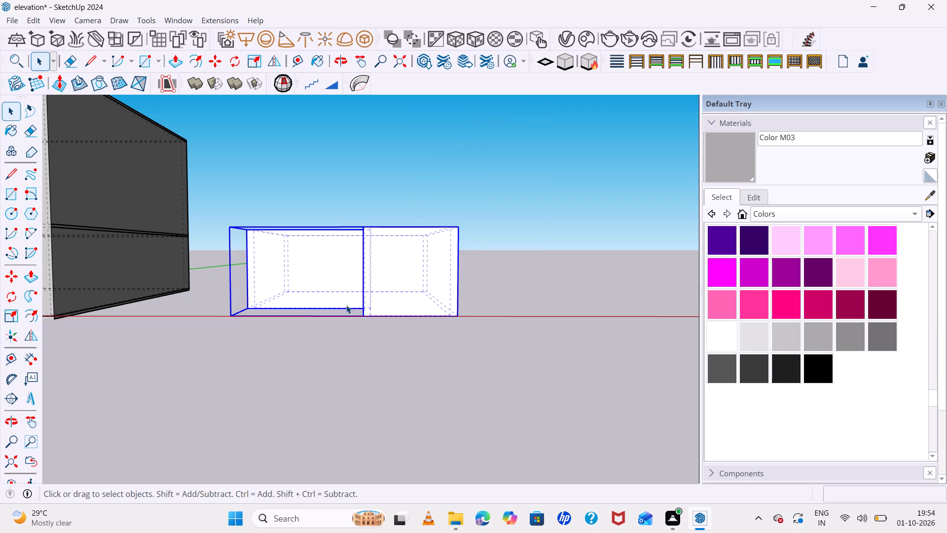
Draw a rectangle about 4' 5" by 9" across the base of the recessed front wall, near the inner corner.
middle_click_drag(346, 305, 386, 394)
scroll(388, 373, "up", 13)
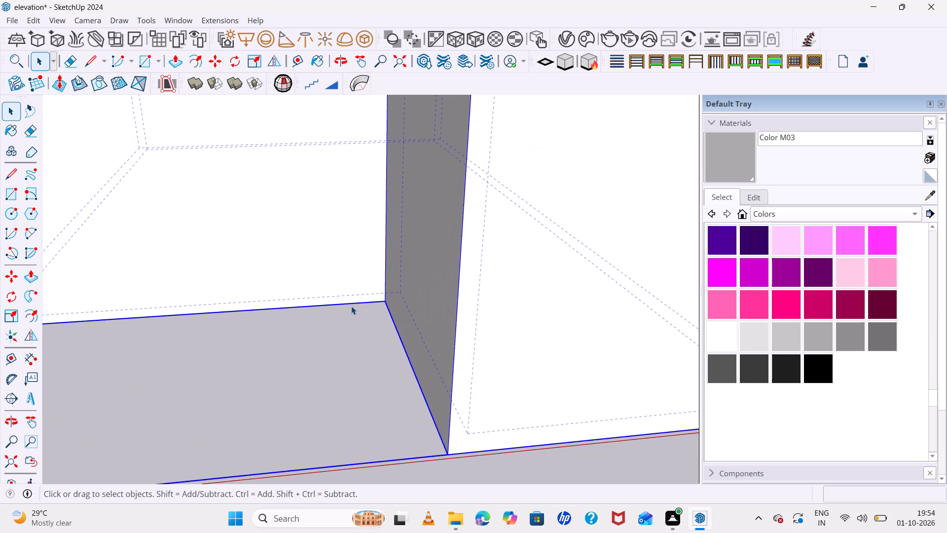
key("r")
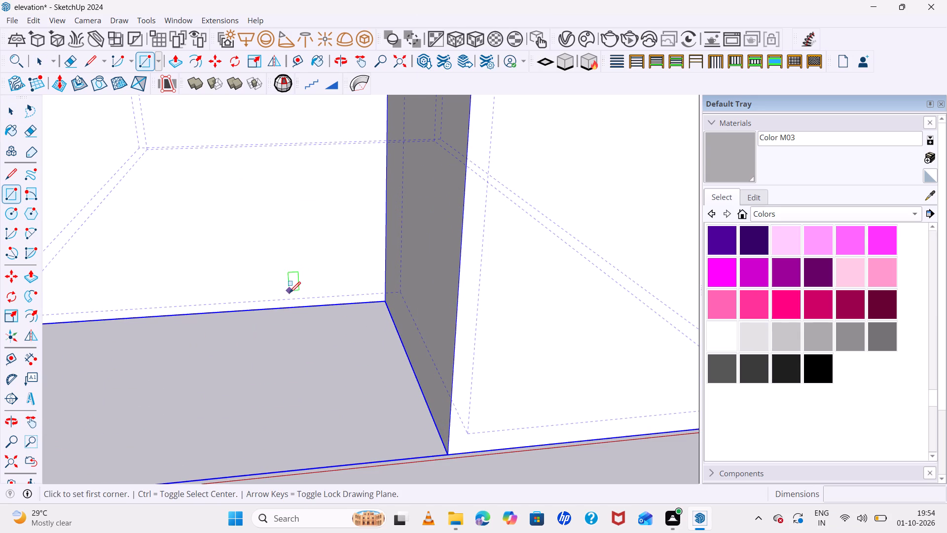
scroll(246, 313, "down", 11)
middle_click_drag(370, 335, 368, 366)
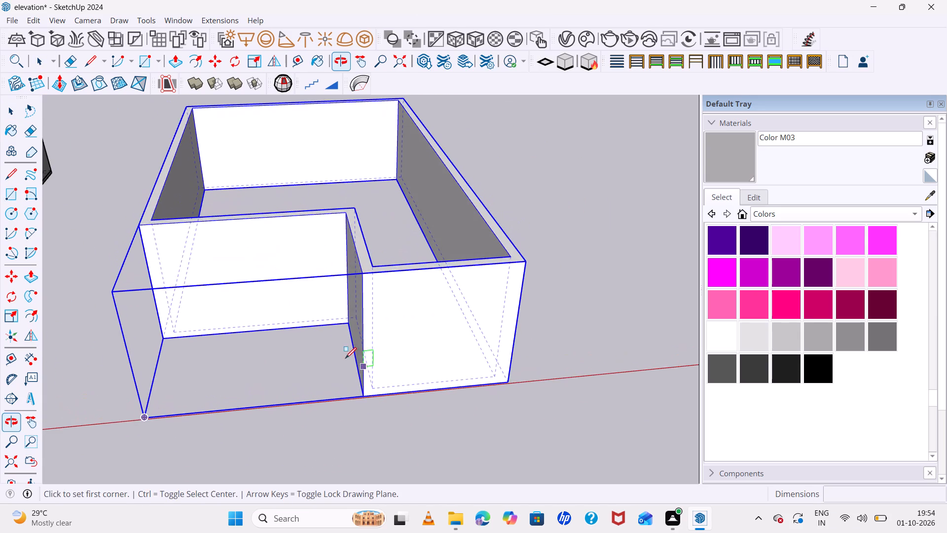
scroll(215, 348, "up", 9)
scroll(313, 303, "up", 5)
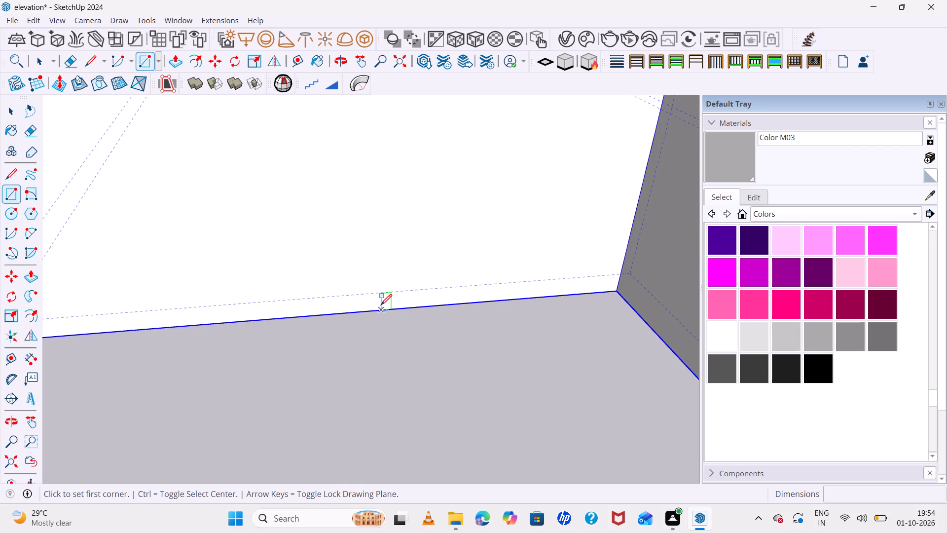
left_click(395, 310)
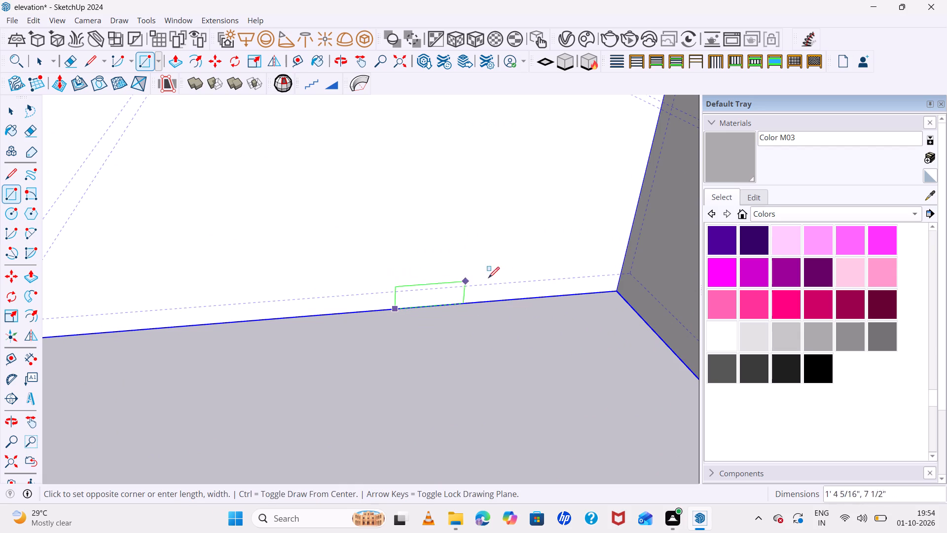
left_click(565, 275)
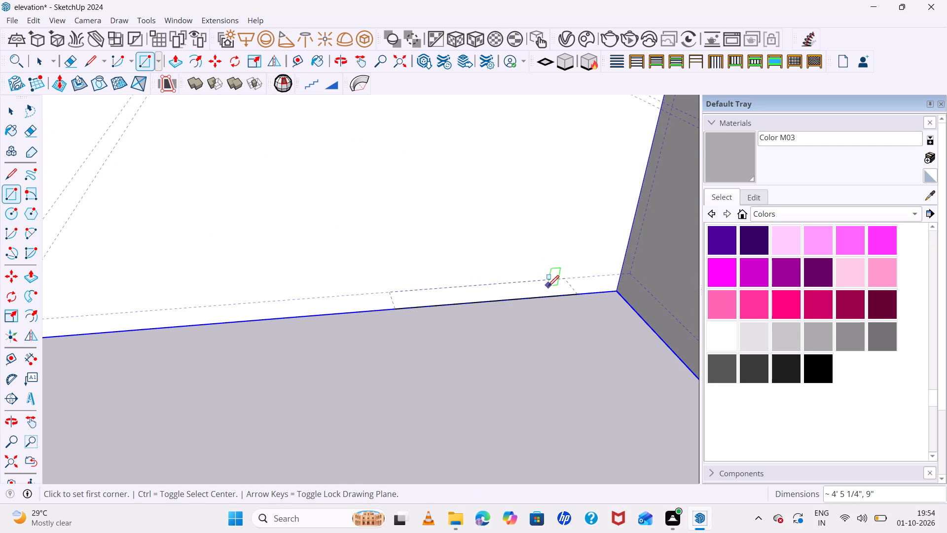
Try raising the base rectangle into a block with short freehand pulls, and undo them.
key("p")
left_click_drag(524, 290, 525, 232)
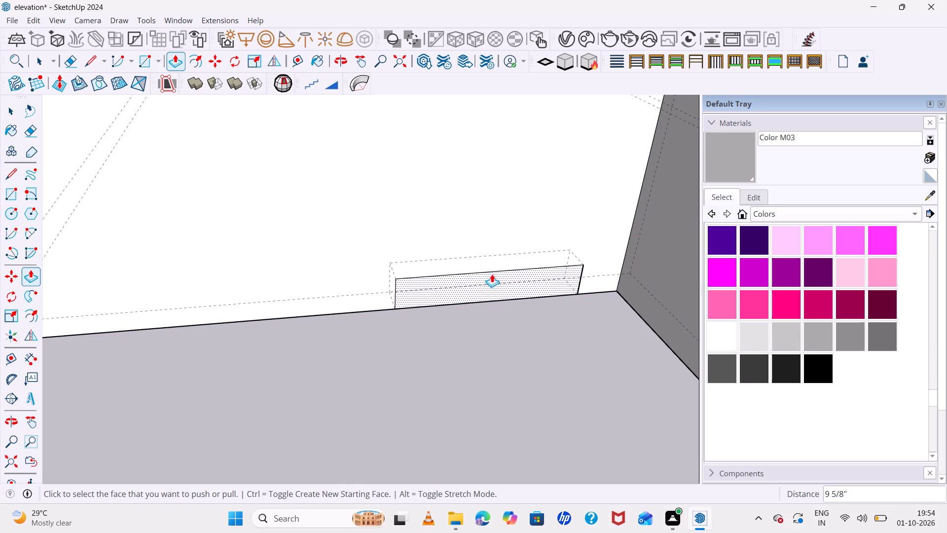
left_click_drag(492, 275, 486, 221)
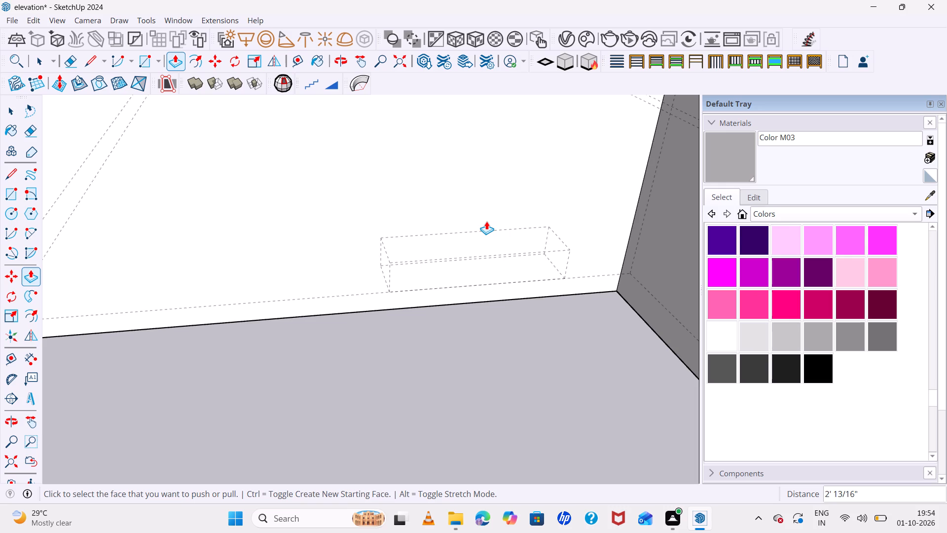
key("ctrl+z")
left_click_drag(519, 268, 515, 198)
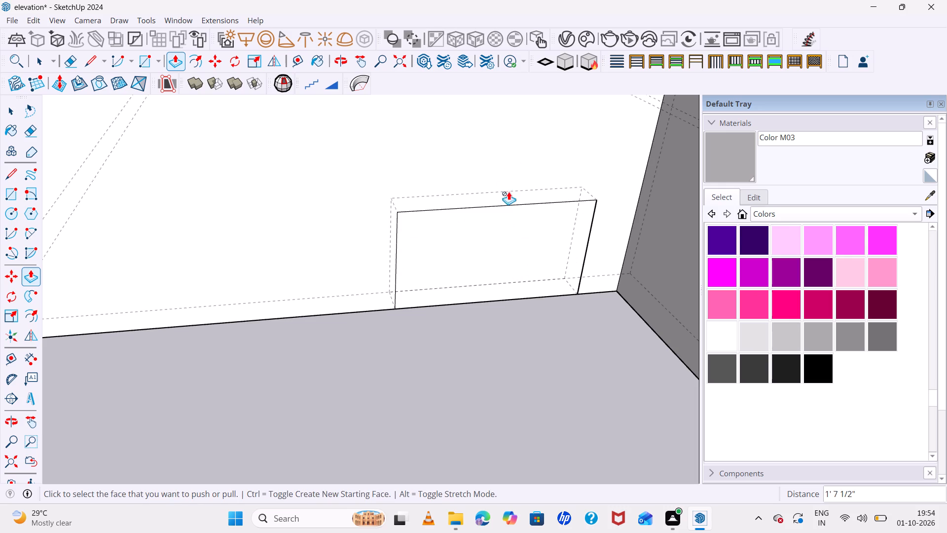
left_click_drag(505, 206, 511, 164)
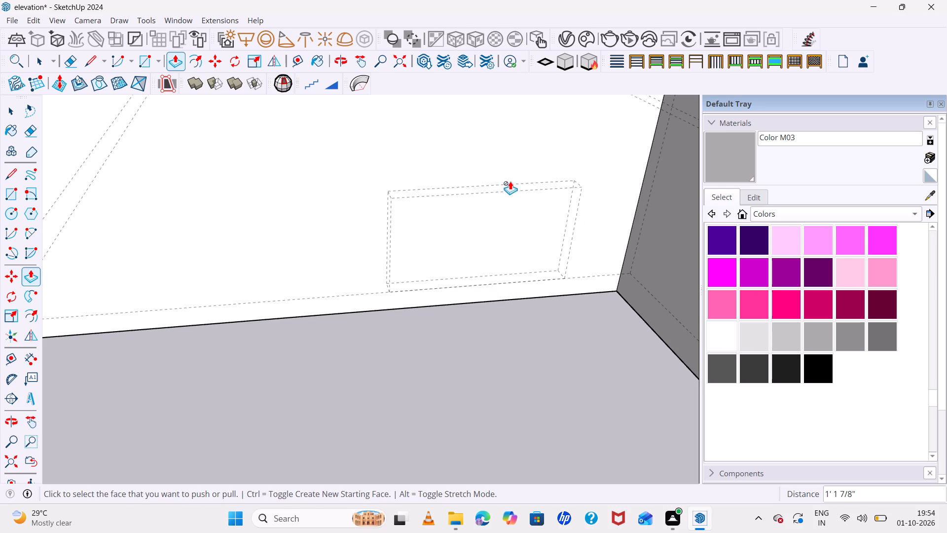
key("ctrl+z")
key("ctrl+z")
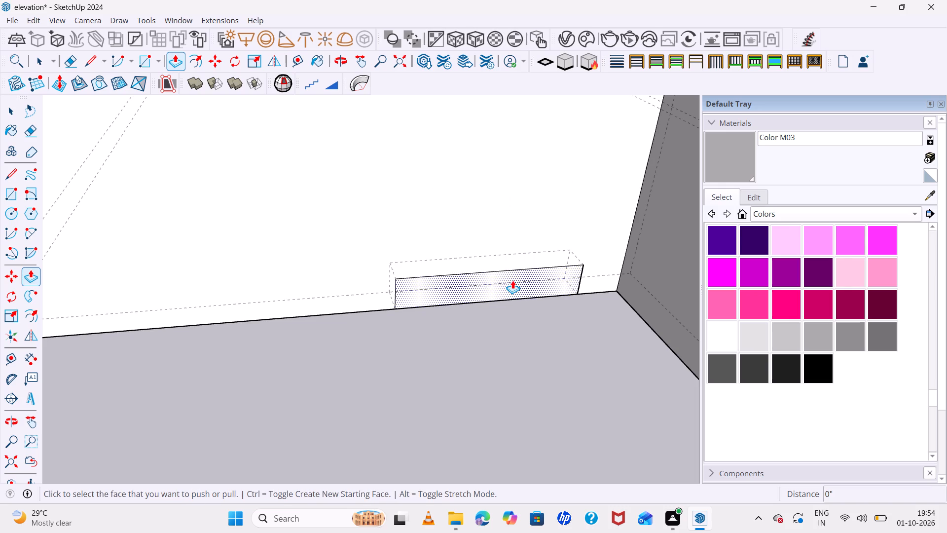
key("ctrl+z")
Push/Pull the base rectangle up about 8' 8" to form a door-shaped block in the recessed wall.
left_click(508, 292)
scroll(511, 204, "down", 6)
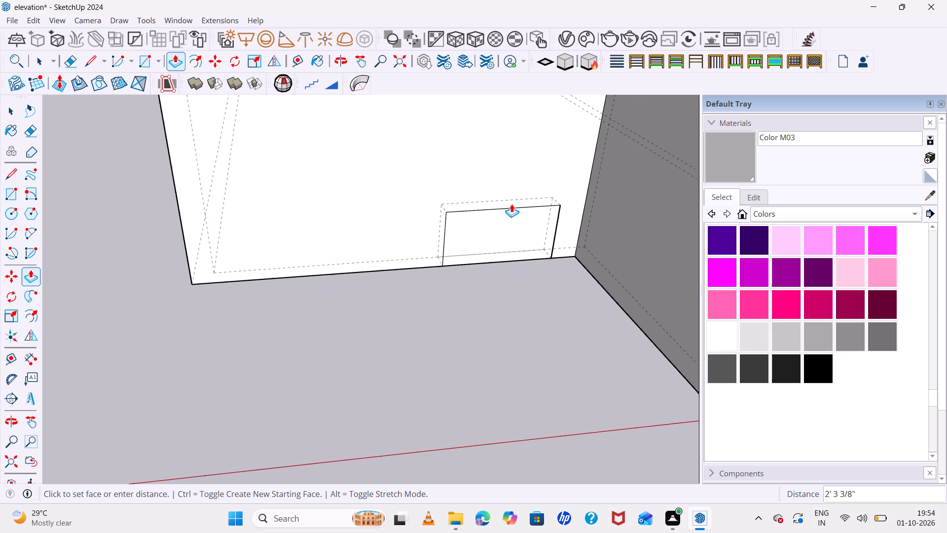
scroll(511, 204, "down", 12)
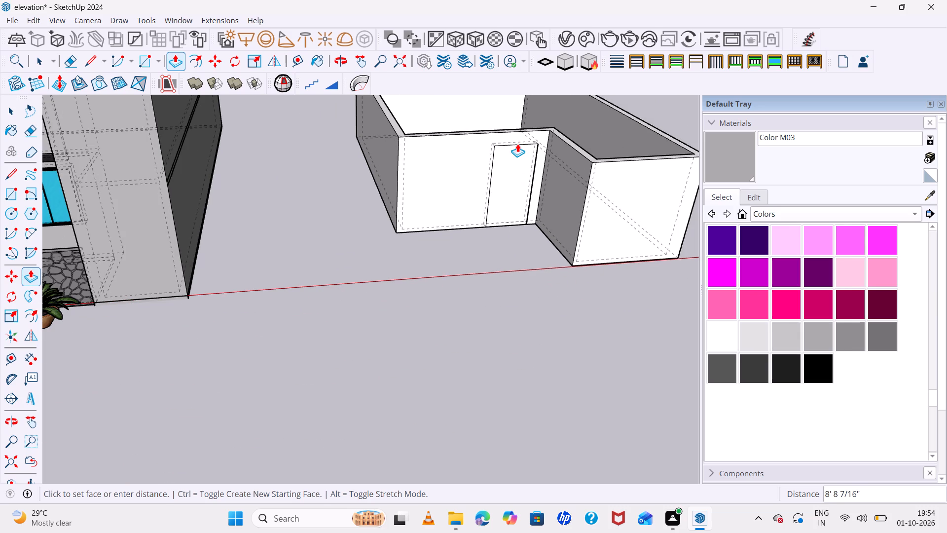
left_click(517, 145)
Extend the door-shaped block's front face 3' 6" outward from the recessed wall.
middle_click_drag(500, 239, 373, 175)
left_click(547, 206)
left_click(544, 212)
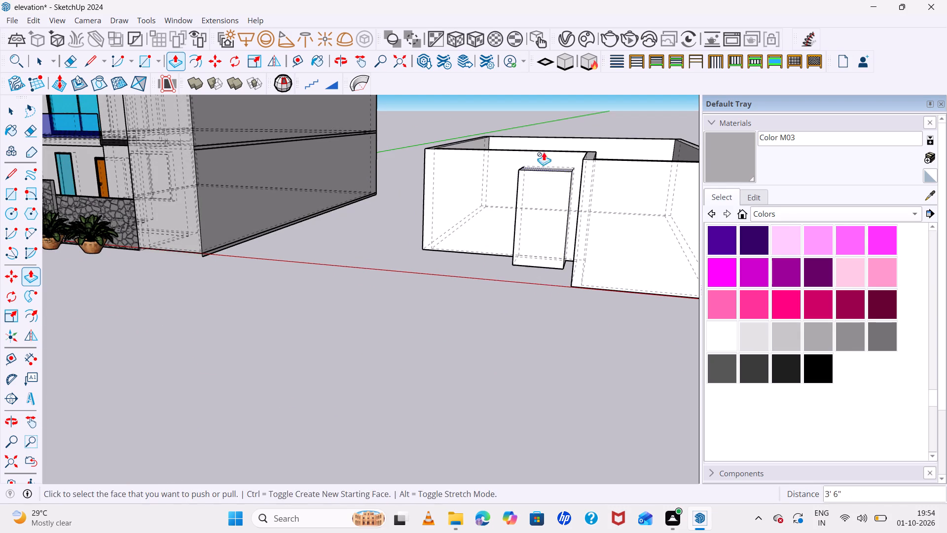
Extend the block's rear face into the interior of the walls, repeating the previous push/pull distance.
middle_click_drag(544, 152, 484, 349)
middle_click_drag(567, 262, 539, 296)
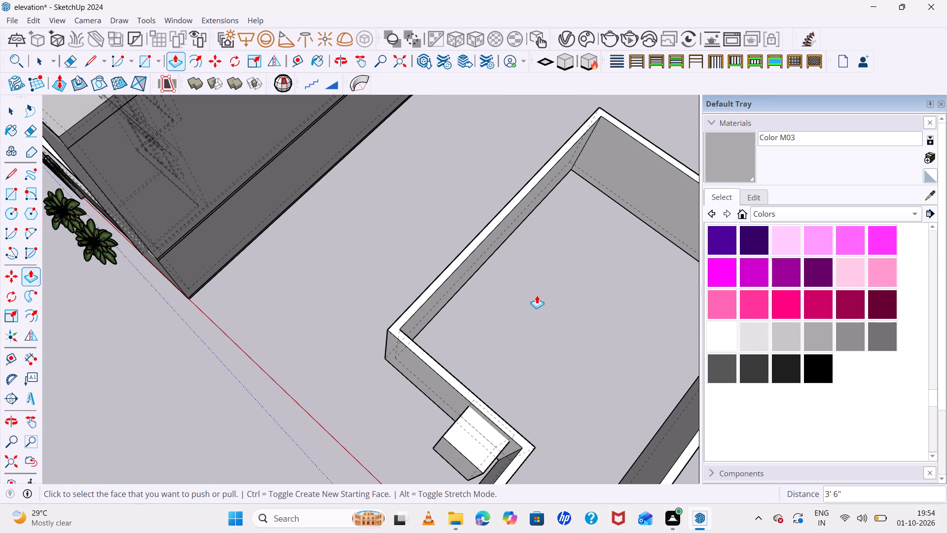
scroll(558, 319, "down", 4)
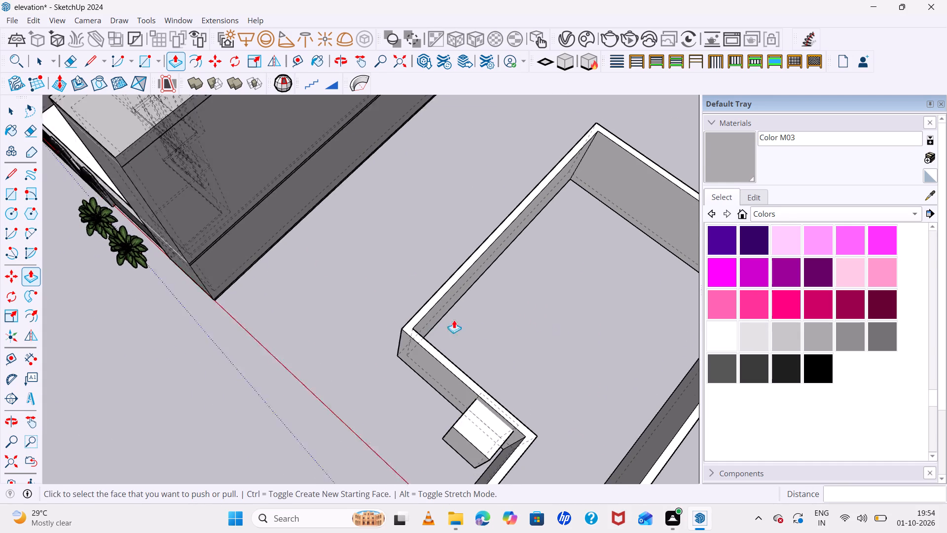
scroll(454, 320, "down", 9)
middle_click_drag(483, 345, 190, 270)
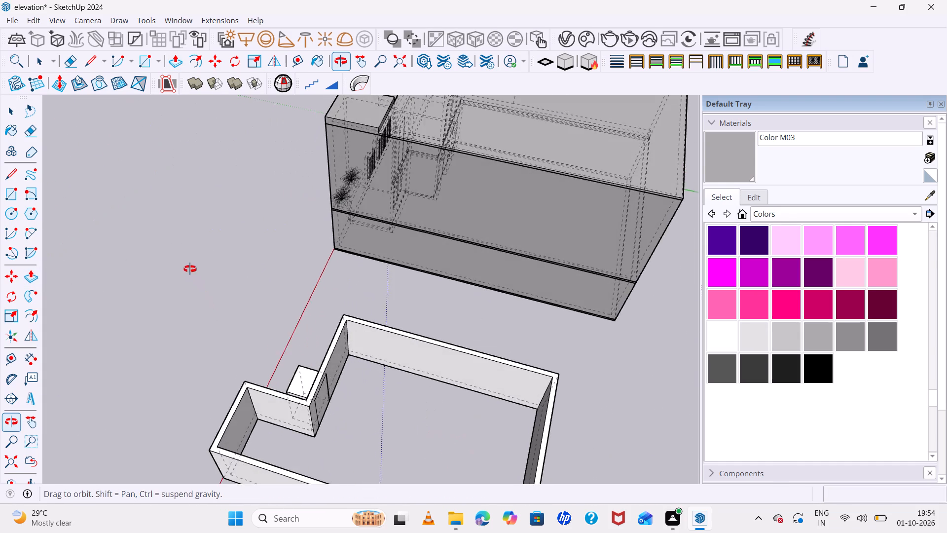
double_click(320, 394)
Select the whole door-shaped block and make it a separate group.
middle_click_drag(268, 399, 581, 443)
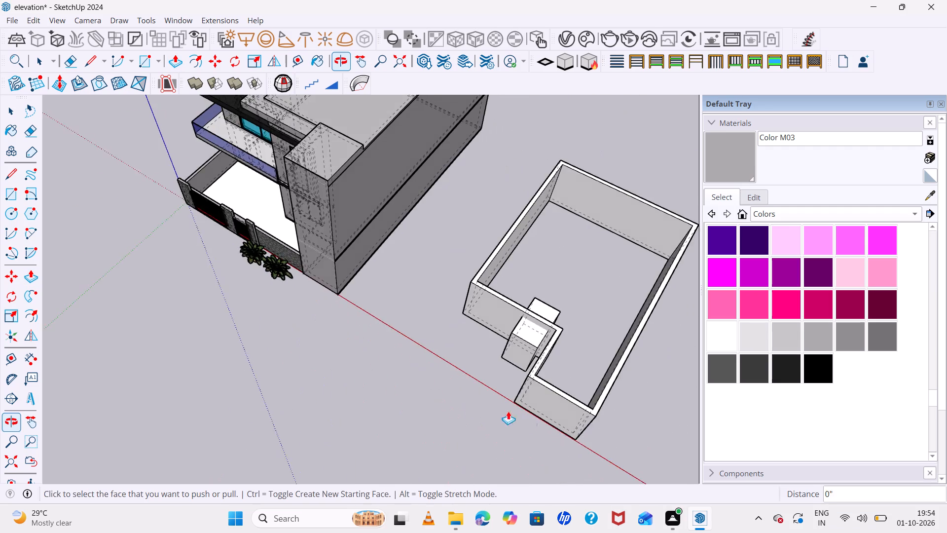
scroll(462, 397, "up", 7)
scroll(462, 398, "down", 4)
middle_click_drag(536, 358, 585, 277)
key("space")
triple_click(542, 268)
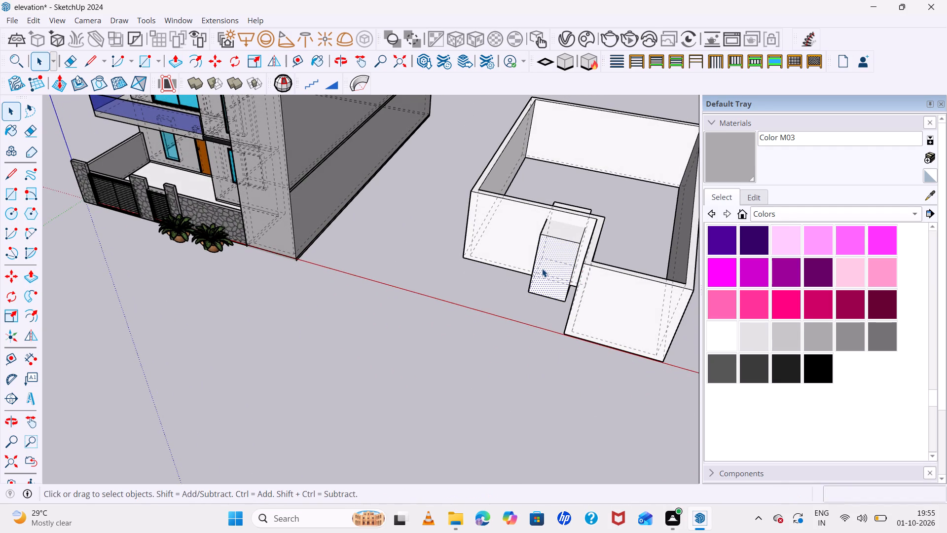
right_click(542, 268)
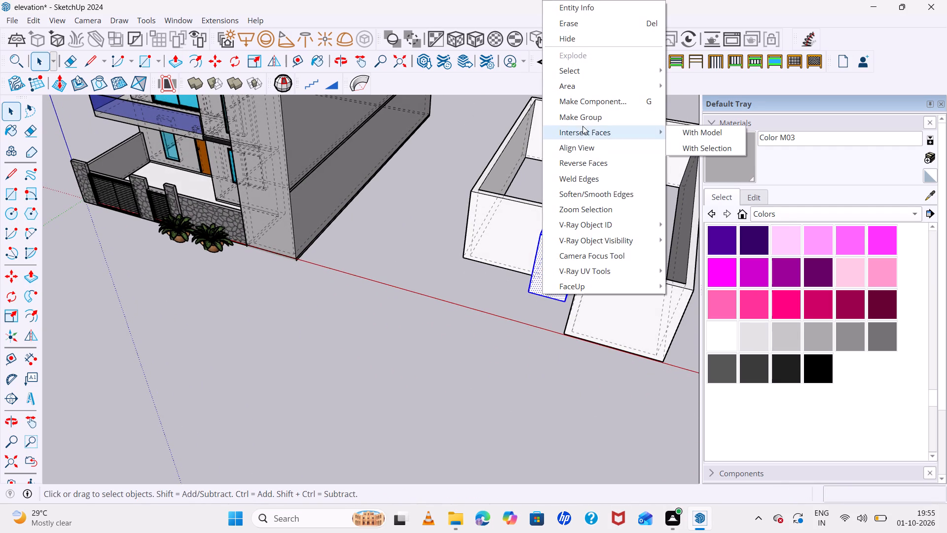
left_click(581, 121)
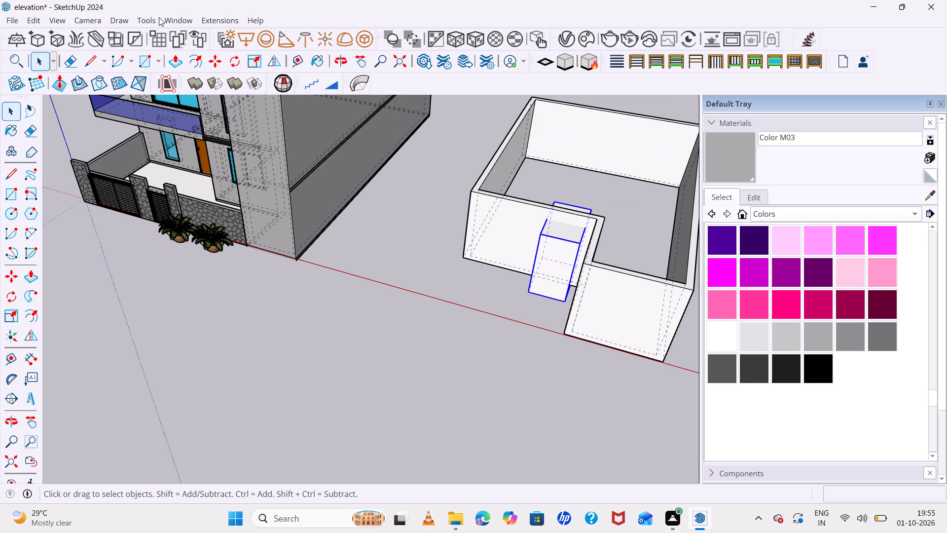
Subtract the grouped door-shaped block from the walls to cut the door opening in the recessed wall.
left_click(171, 21)
left_click(146, 16)
left_click(146, 16)
left_click(197, 239)
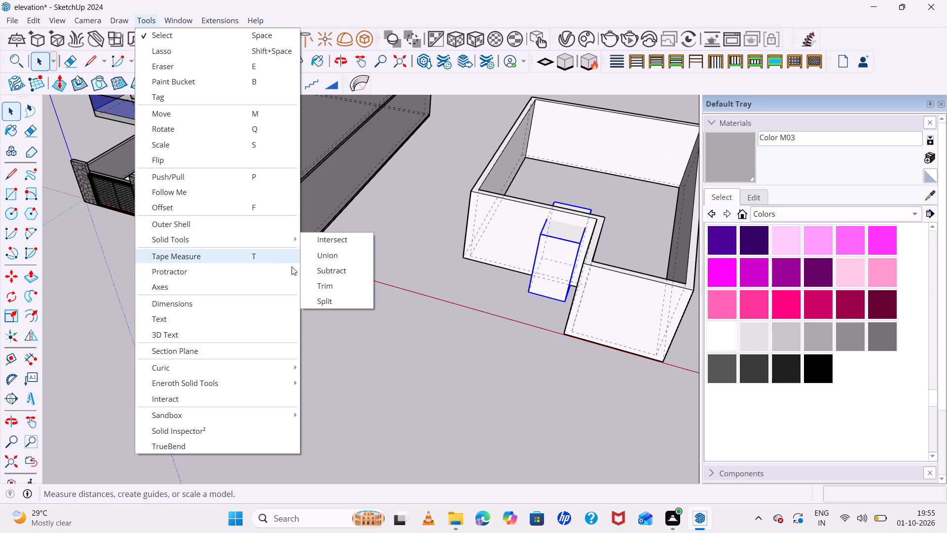
left_click(330, 274)
left_click(502, 231)
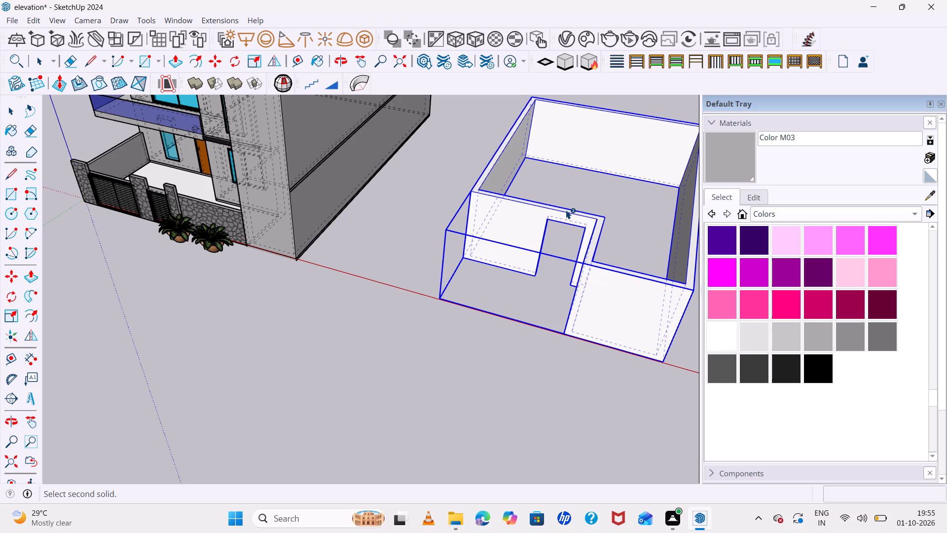
key("space")
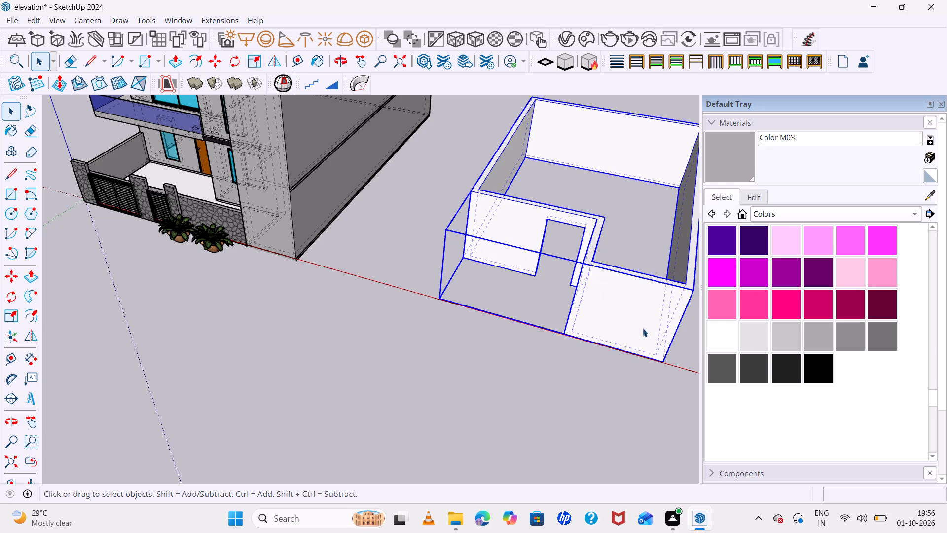
Draw a rectangle about 4' 3" by 9" along the recessed wall's base, between the outer corner and the door opening.
middle_click_drag(644, 331, 695, 258)
scroll(514, 223, "up", 7)
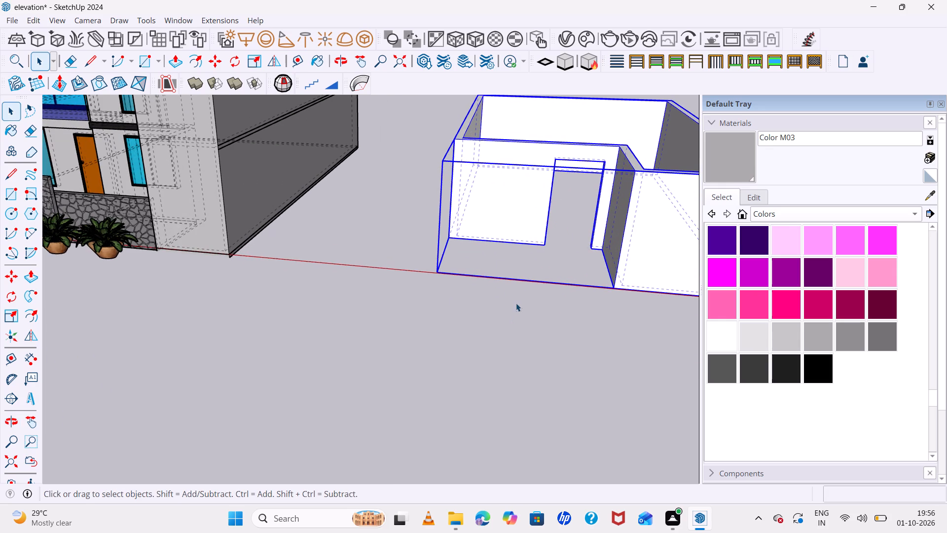
key("r")
scroll(473, 161, "up", 6)
scroll(497, 251, "up", 6)
left_click(438, 294)
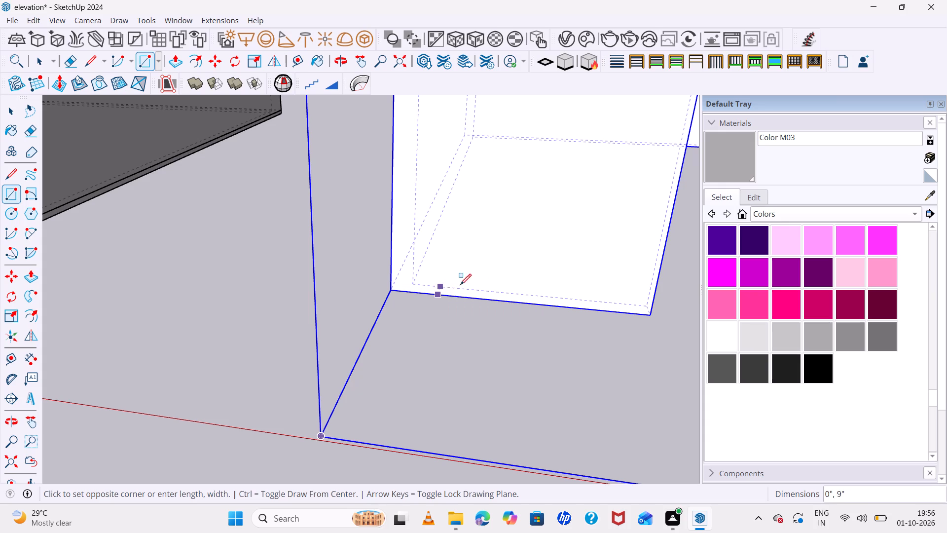
left_click(552, 300)
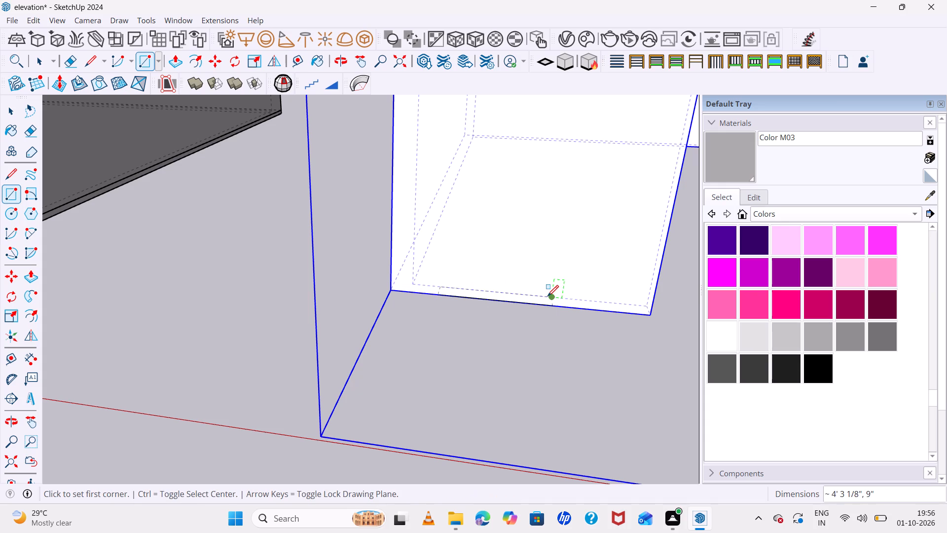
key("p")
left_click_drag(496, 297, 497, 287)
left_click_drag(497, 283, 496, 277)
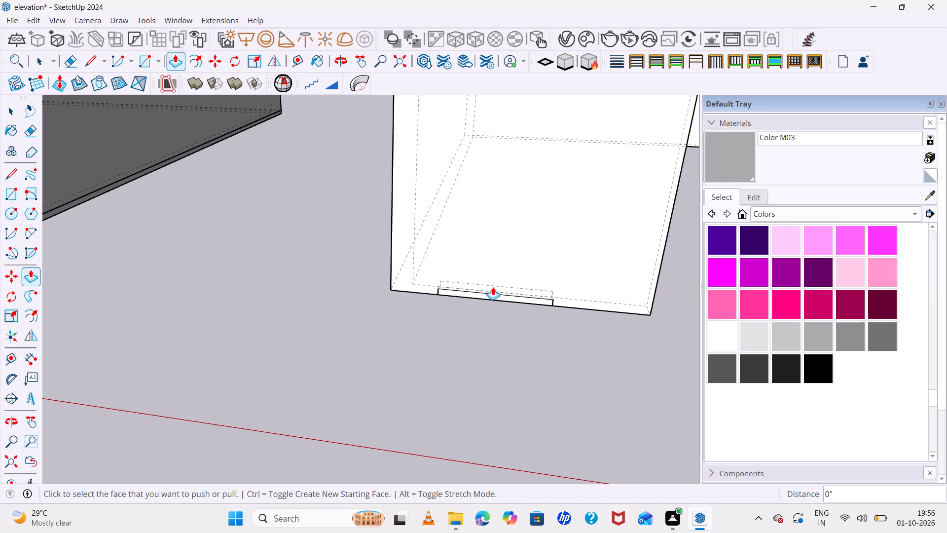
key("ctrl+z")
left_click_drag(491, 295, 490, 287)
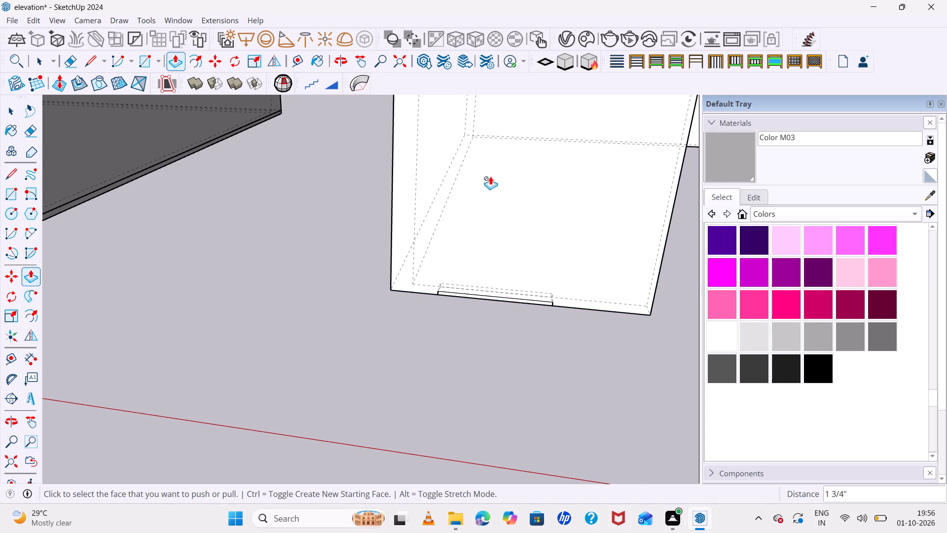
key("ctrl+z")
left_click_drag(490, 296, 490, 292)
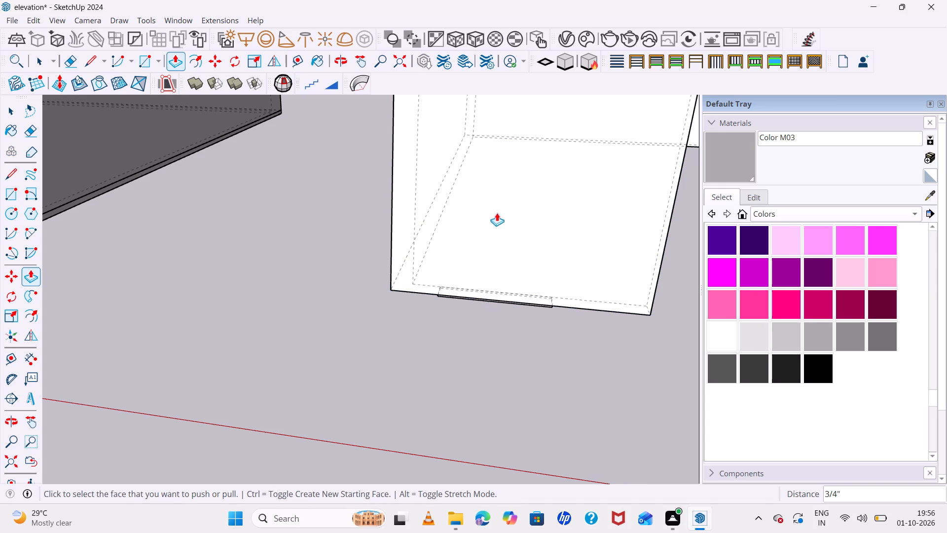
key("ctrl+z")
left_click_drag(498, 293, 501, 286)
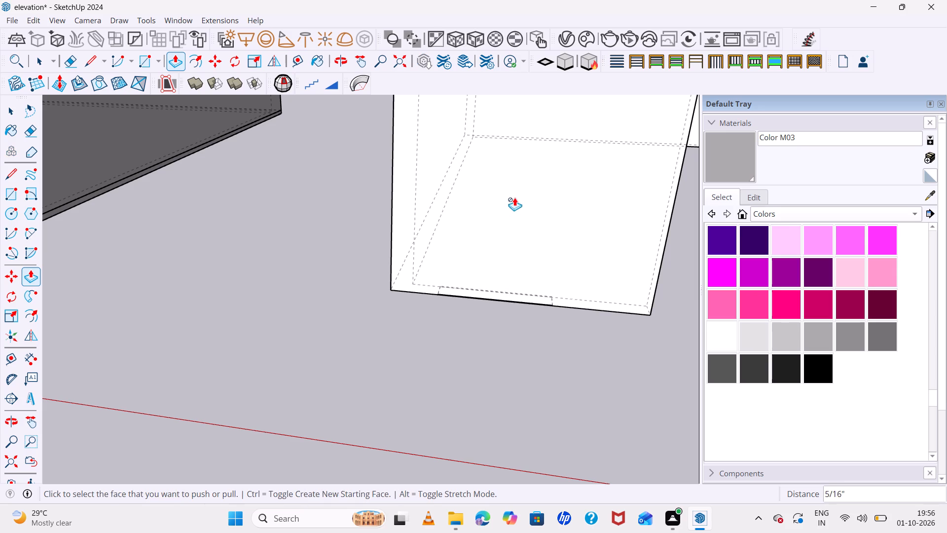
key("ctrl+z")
Push/Pull the base rectangle up about 6' 11" to form a window-shaped block in the recessed wall.
left_click_drag(497, 297, 526, 112)
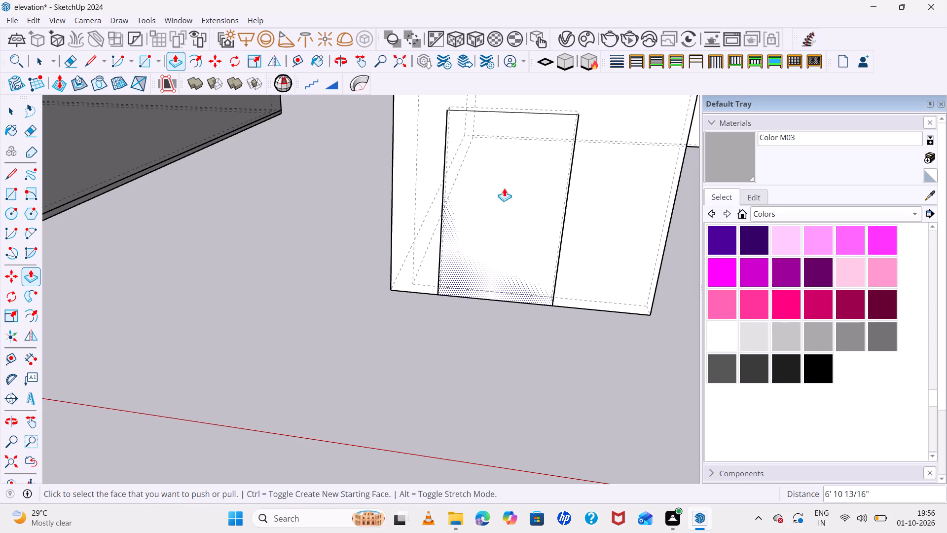
Extend the window-shaped block's front face about 1' 7" outward from the recessed wall.
scroll(488, 269, "down", 2)
left_click(498, 242)
left_click(489, 255)
Extend the window-shaped block's rear face into the interior, repeating the previous push/pull distance.
middle_click_drag(473, 238, 411, 458)
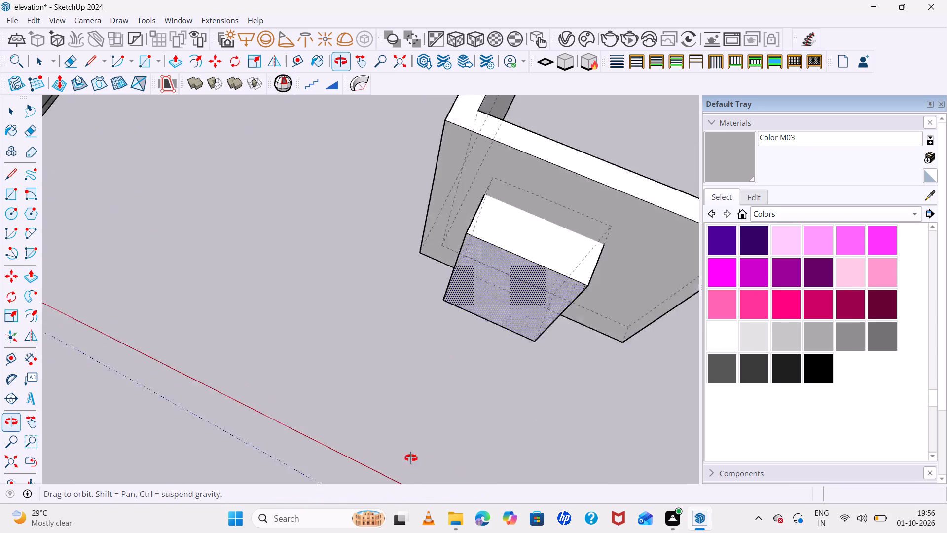
middle_click_drag(411, 458, 403, 478)
middle_click_drag(650, 196, 271, 281)
middle_click_drag(491, 127, 456, 256)
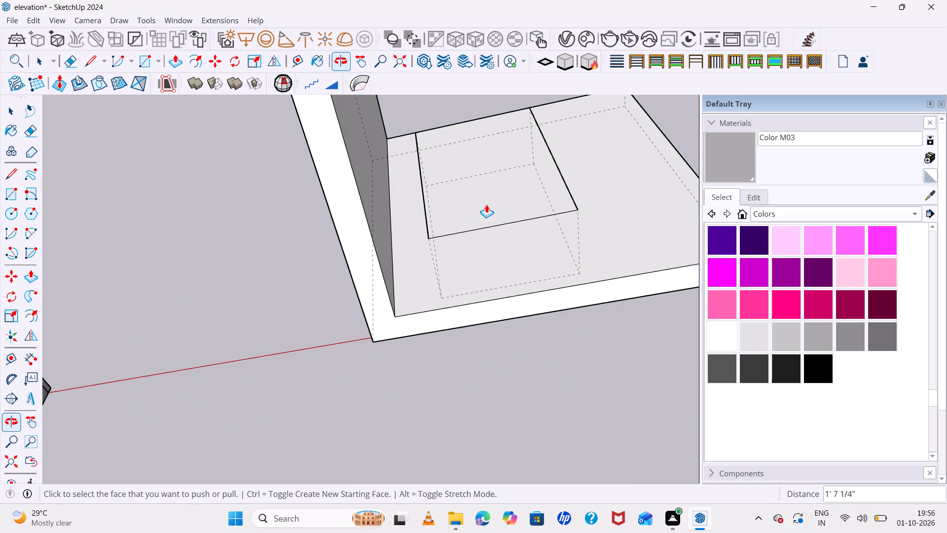
double_click(487, 201)
middle_click_drag(480, 280, 483, 66)
middle_click_drag(434, 137, 433, 53)
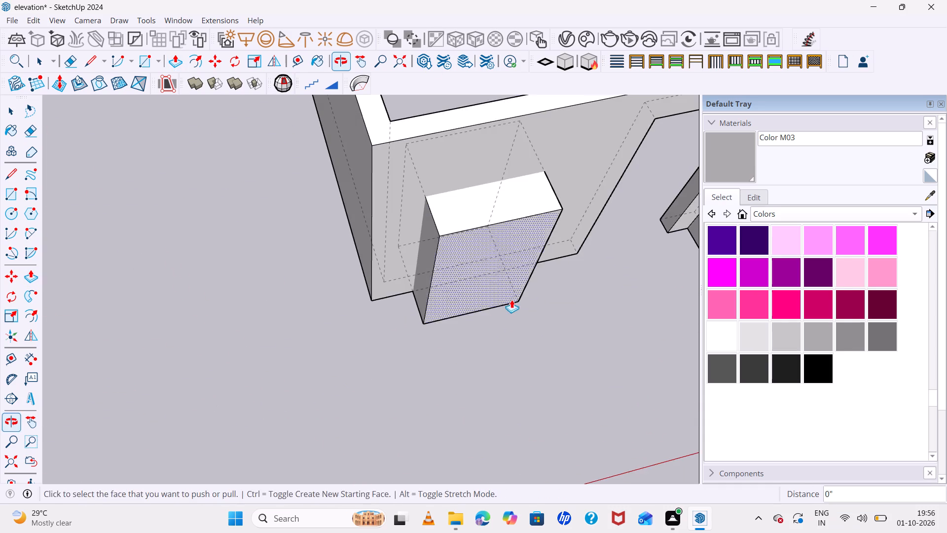
Select the whole window-shaped block and make it a separate group.
middle_click_drag(510, 313, 470, 166)
key("space")
triple_click(464, 305)
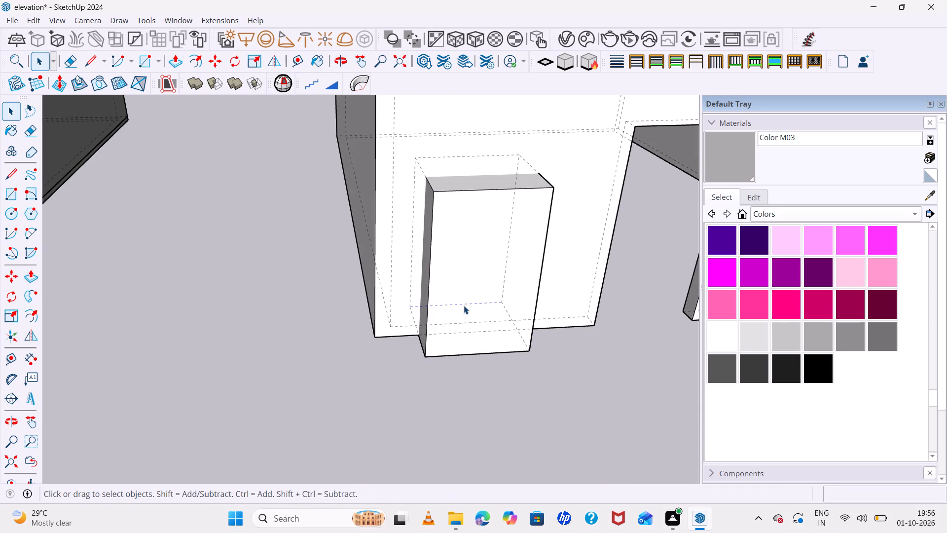
left_click(464, 305)
right_click(464, 305)
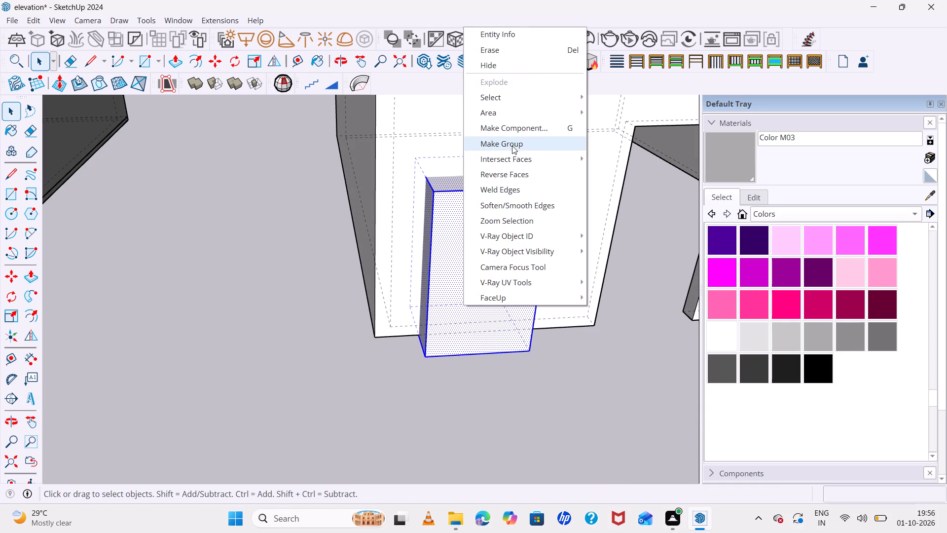
left_click(512, 146)
Move the window-shaped group straight up the recessed wall by about 2' 2".
key("m")
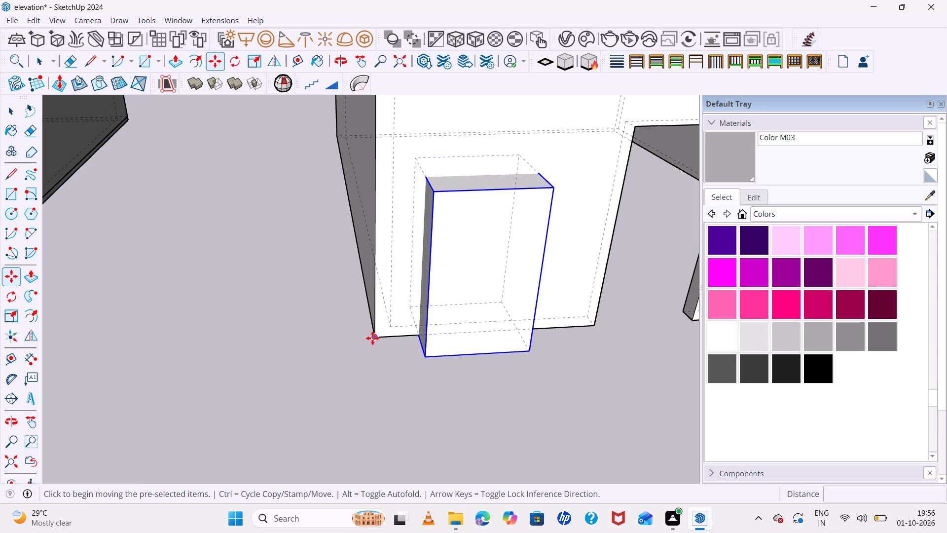
left_click(373, 337)
key("Up")
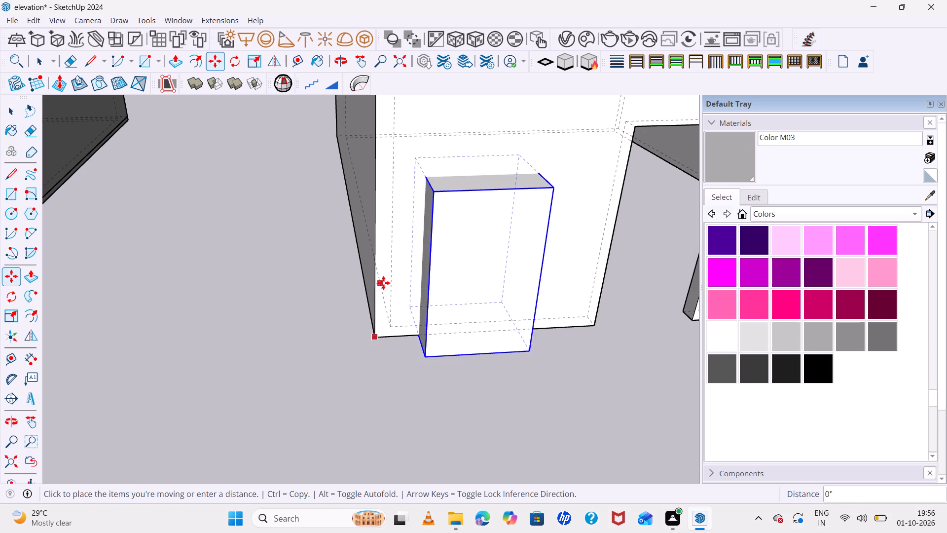
scroll(416, 272, "down", 6)
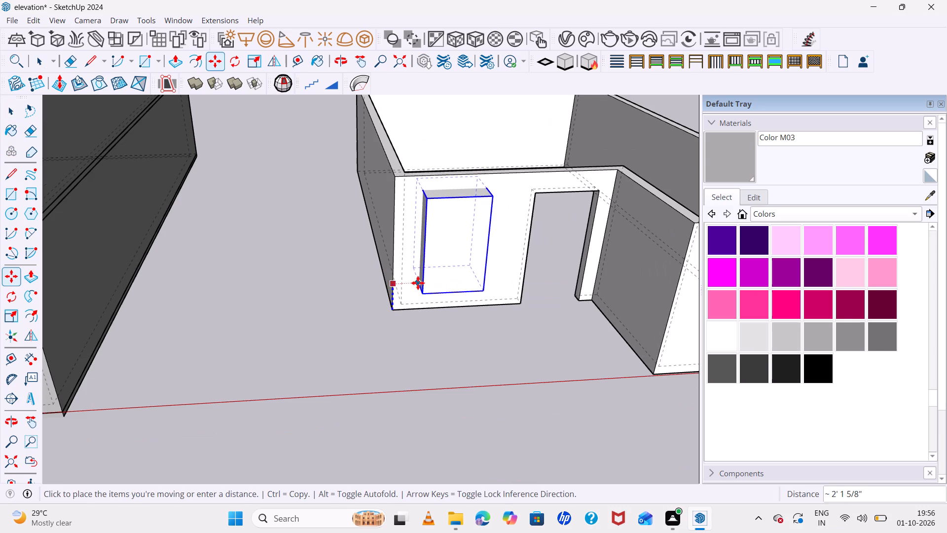
left_click(418, 283)
key("space")
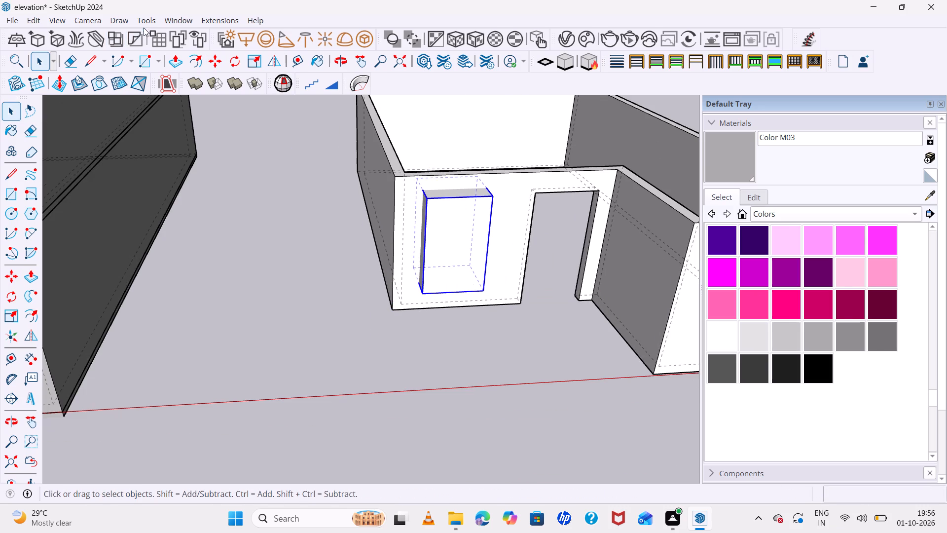
Subtract the raised window-shaped block from the walls to cut a window opening beside the door opening.
left_click(146, 23)
left_click(72, 151)
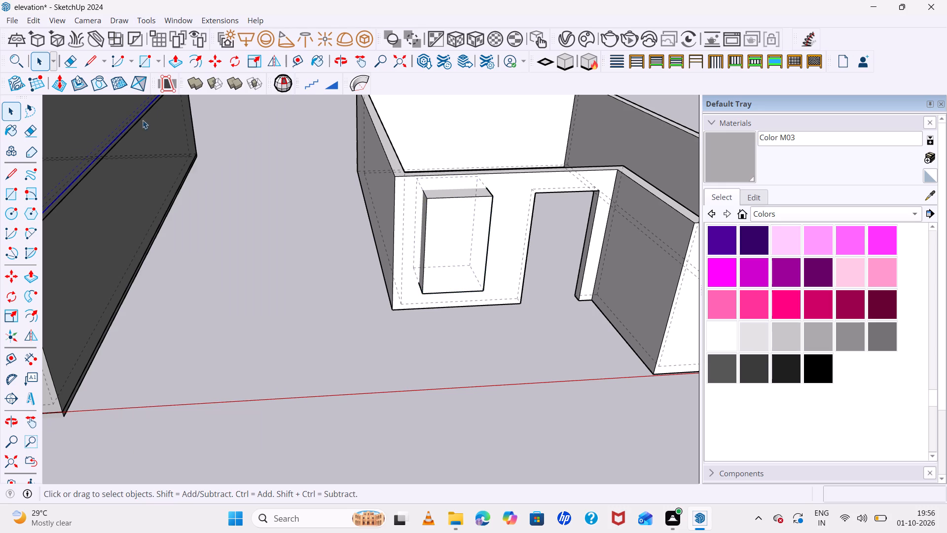
left_click(221, 84)
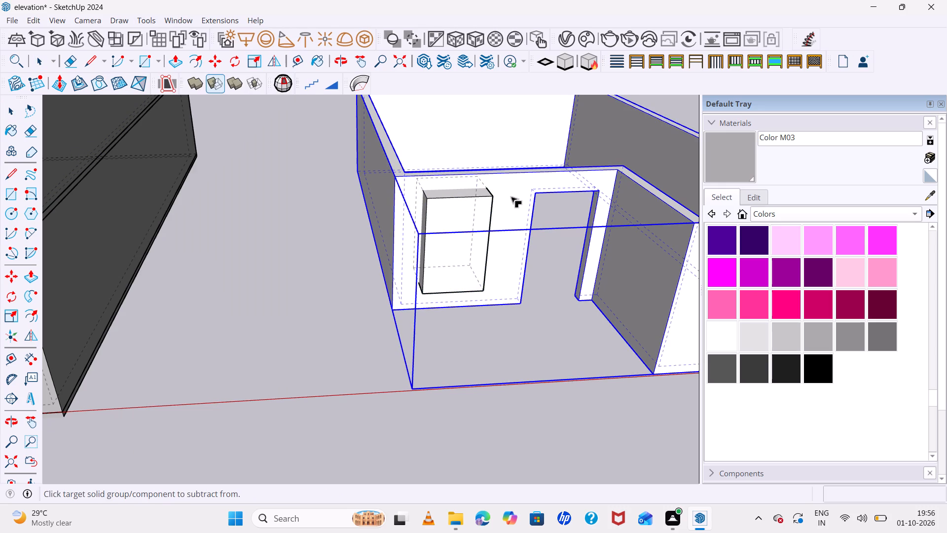
left_click(511, 190)
left_click(451, 236)
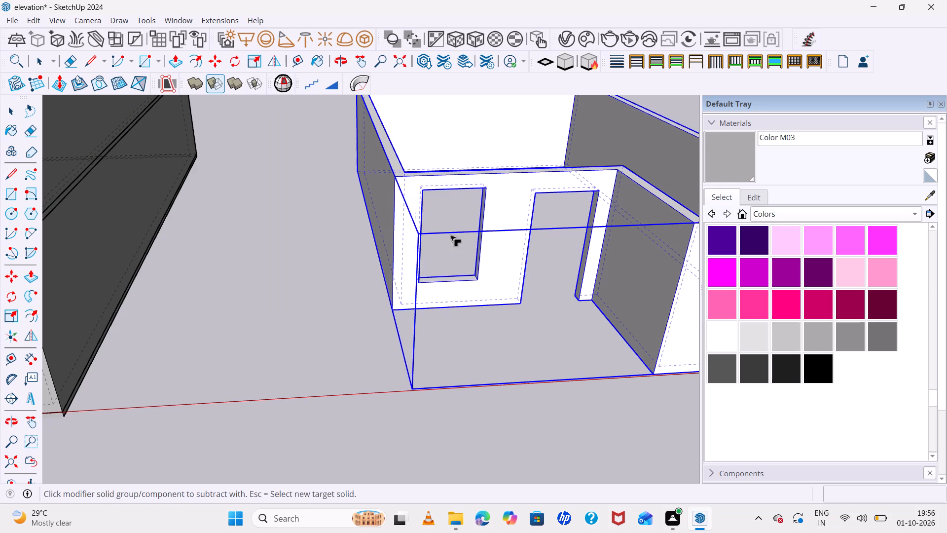
scroll(483, 252, "down", 4)
key("space")
left_click(379, 256)
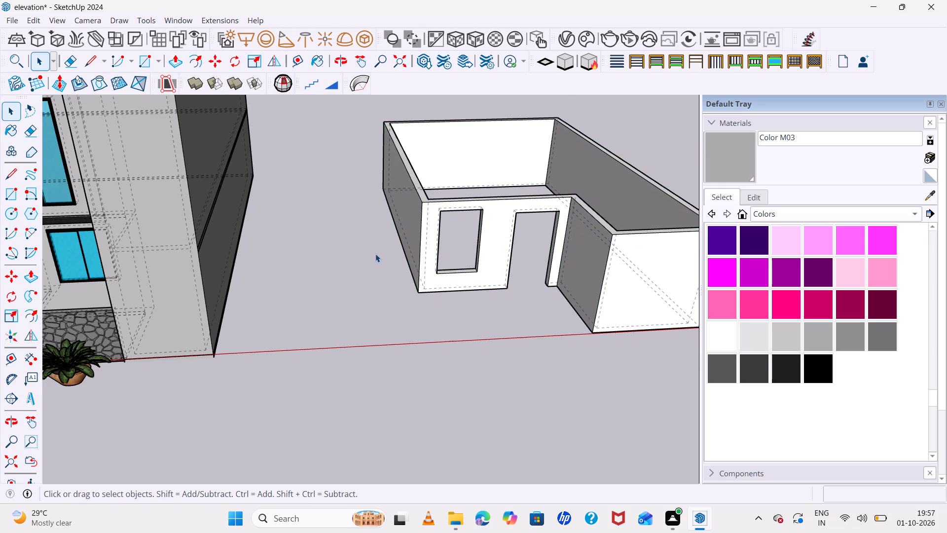
Examine the window and door openings in the recessed wall from the front and from low angles.
scroll(554, 281, "up", 8)
scroll(462, 262, "down", 6)
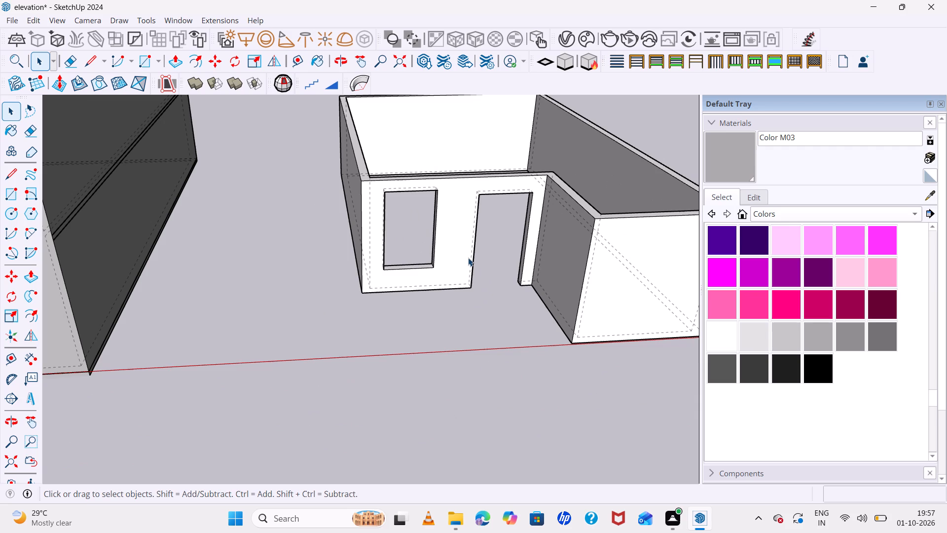
middle_click_drag(437, 208, 444, 193)
scroll(441, 206, "up", 1)
middle_click_drag(444, 190, 444, 154)
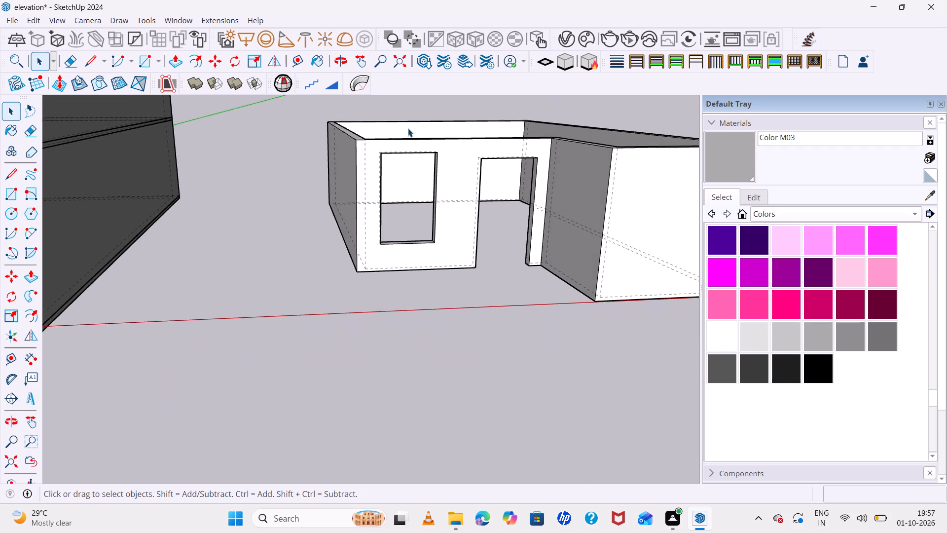
scroll(404, 130, "up", 3)
scroll(445, 195, "up", 5)
middle_click_drag(465, 267, 457, 190)
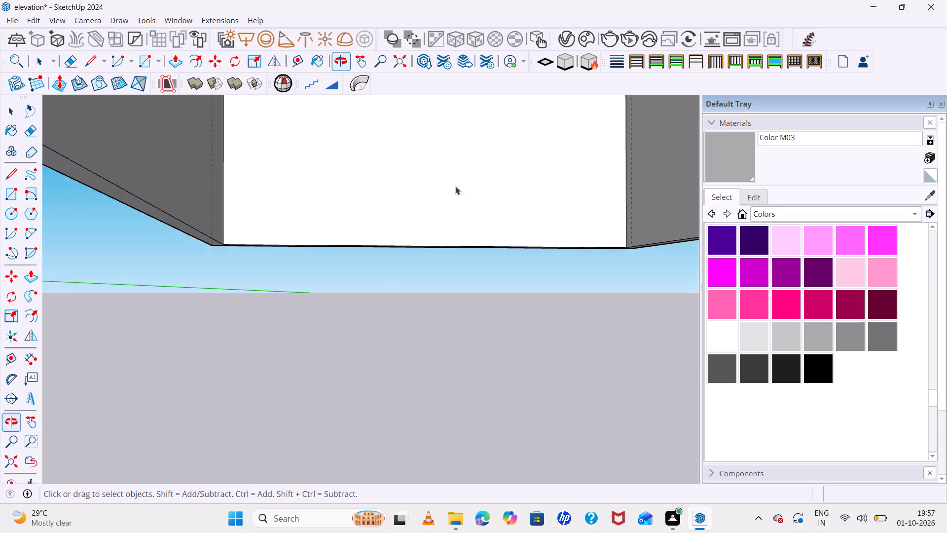
scroll(453, 190, "down", 14)
middle_click_drag(499, 225, 495, 318)
scroll(501, 251, "down", 5)
scroll(583, 211, "down", 2)
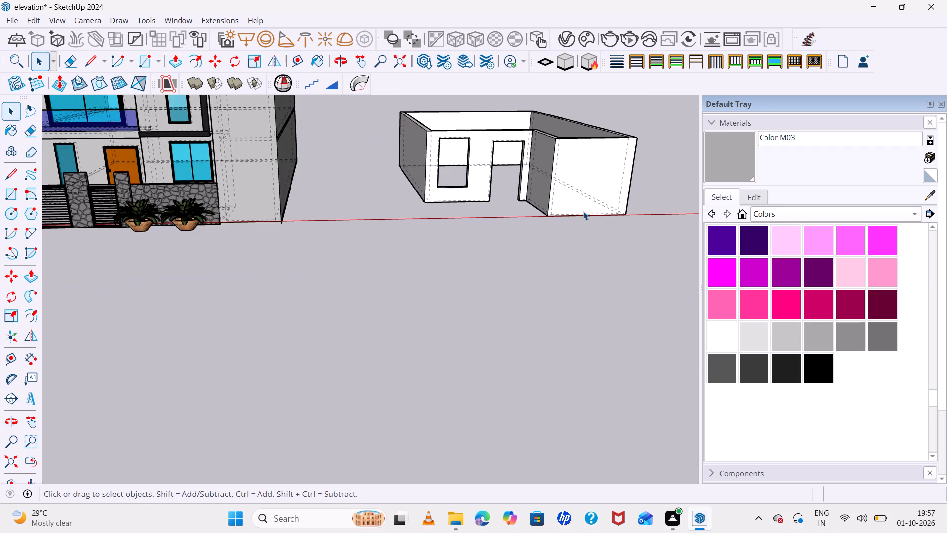
scroll(583, 211, "down", 3)
scroll(629, 227, "up", 6)
scroll(616, 181, "up", 4)
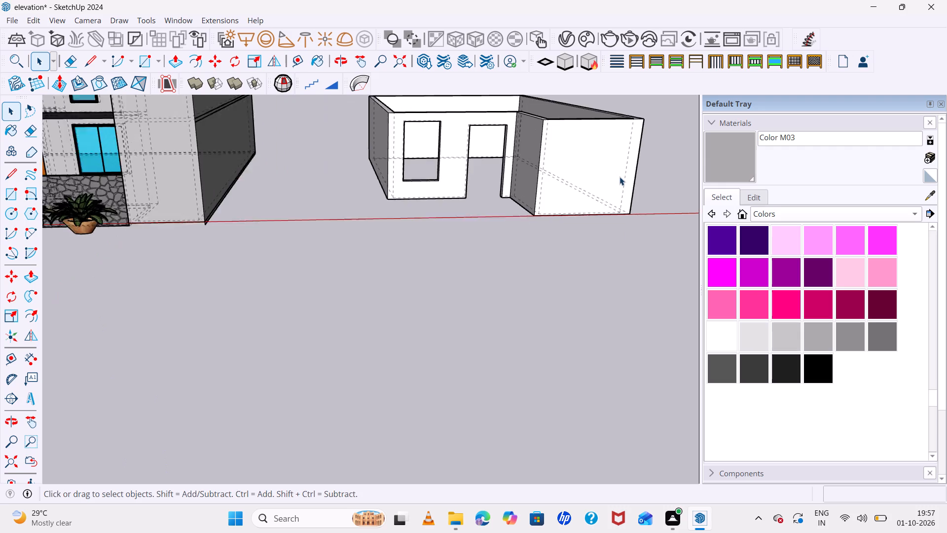
middle_click_drag(650, 250, 636, 185)
middle_click(636, 181)
scroll(392, 114, "up", 3)
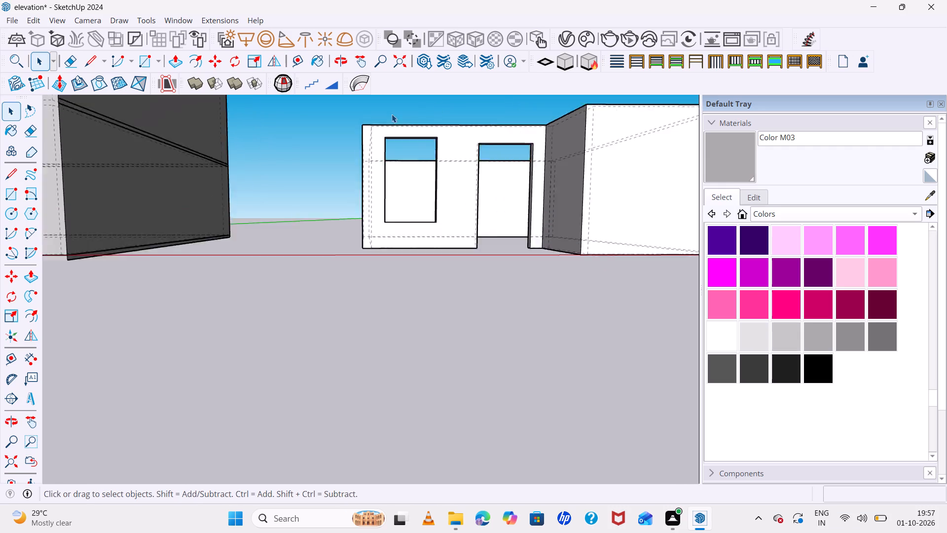
scroll(392, 114, "up", 10)
scroll(439, 157, "down", 1)
Open the walls group and push the window opening's top face down by about 1' 6".
middle_click_drag(439, 157, 437, 127)
middle_click_drag(437, 125, 438, 106)
scroll(451, 188, "down", 12)
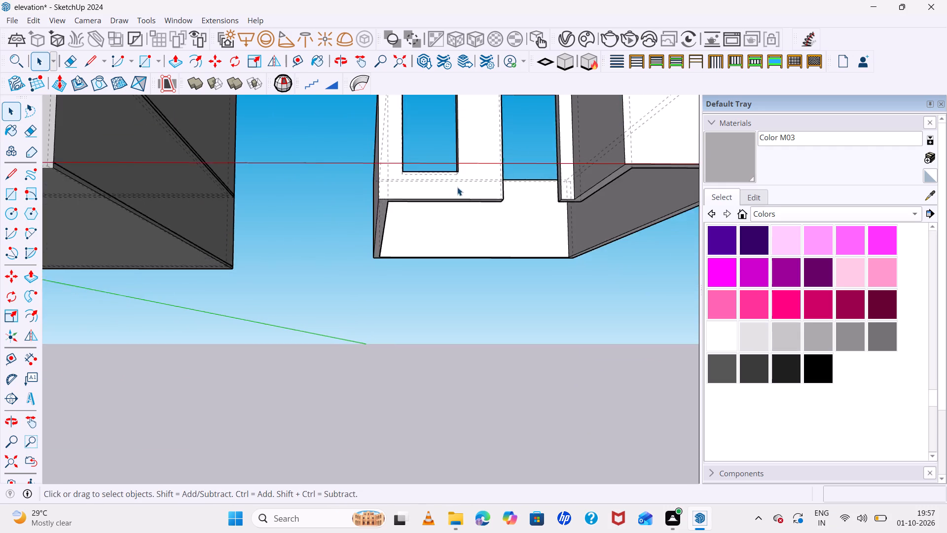
scroll(457, 187, "down", 6)
scroll(442, 138, "up", 9)
middle_click_drag(470, 175, 475, 155)
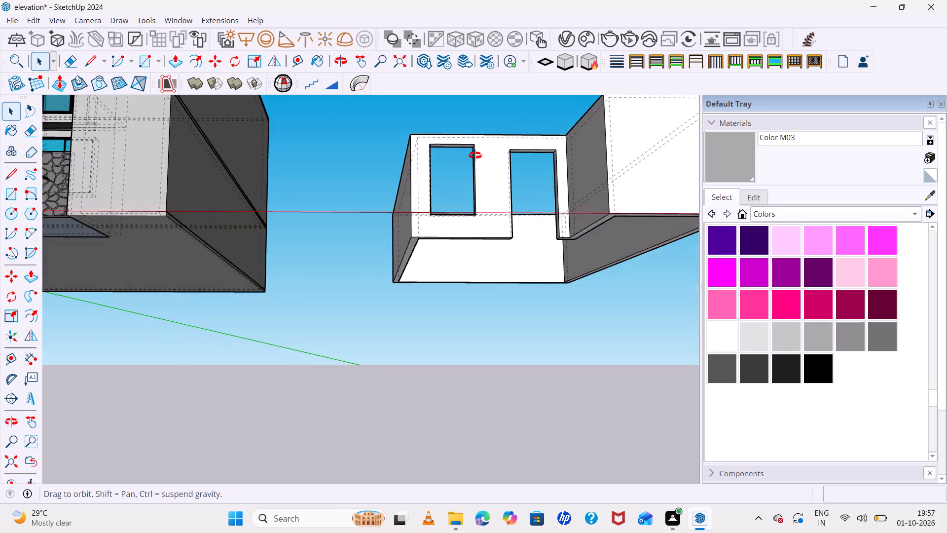
middle_click_drag(475, 155, 475, 151)
scroll(447, 138, "up", 7)
left_click(459, 144)
left_click(459, 150)
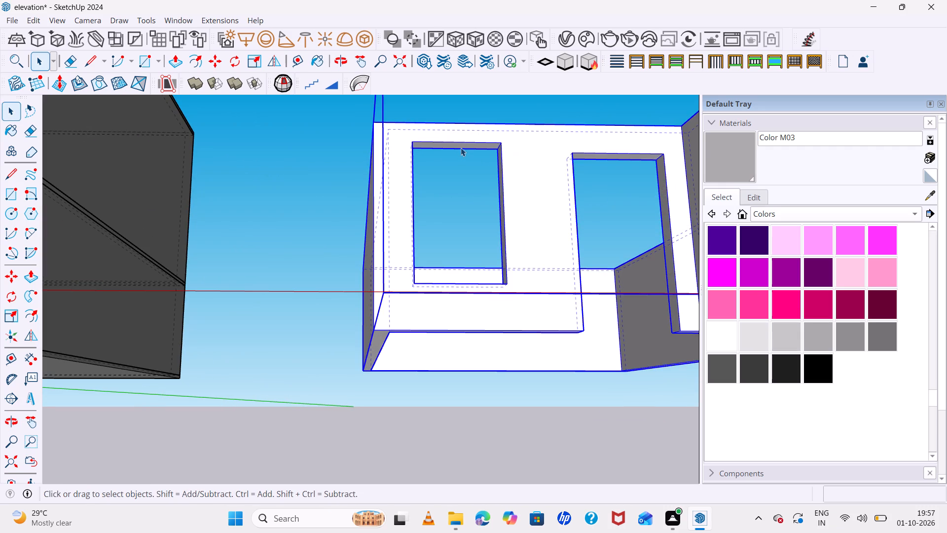
double_click(461, 148)
left_click(465, 144)
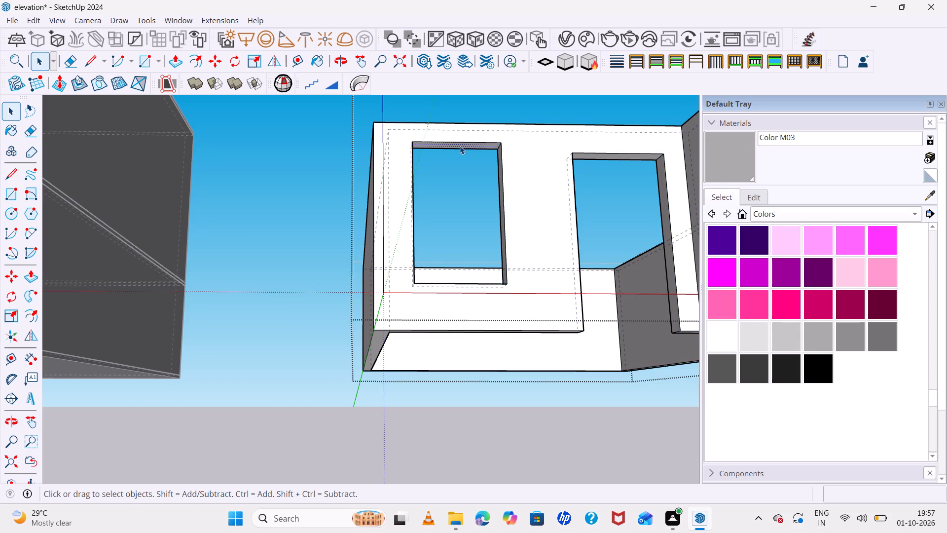
key("p")
left_click(460, 146)
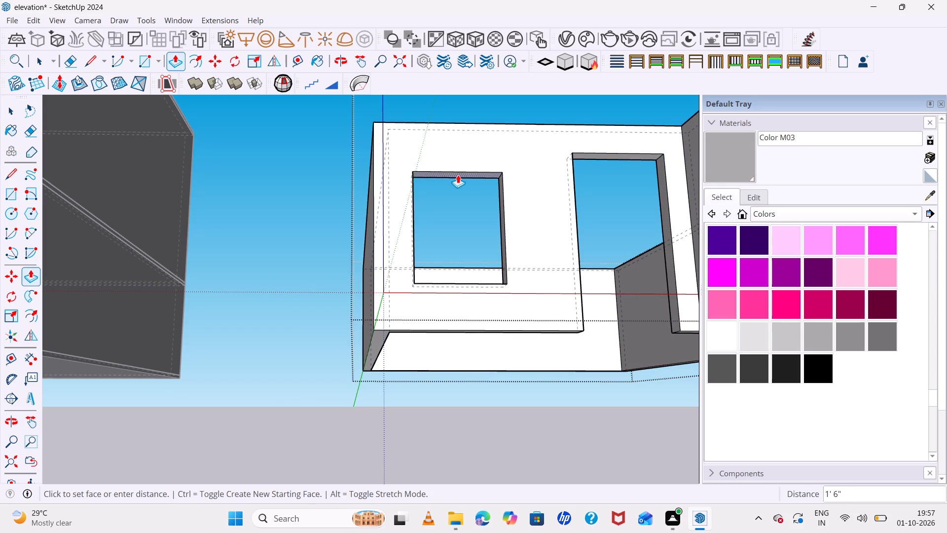
left_click(458, 175)
Widen the window opening by pushing its side face about 11 1/2" towards the door opening.
middle_click_drag(499, 240, 525, 248)
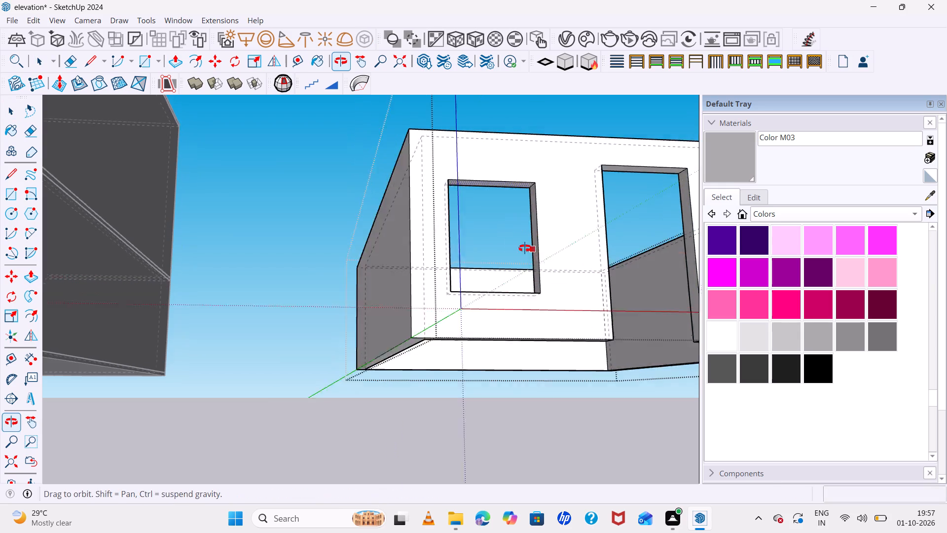
middle_click_drag(525, 248, 539, 252)
scroll(572, 269, "up", 6)
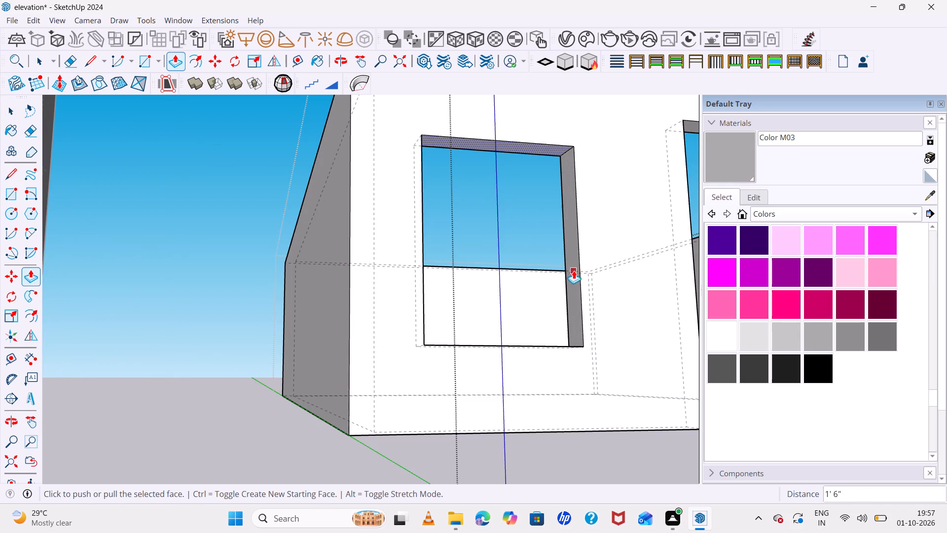
key("space")
left_click(573, 276)
key("p")
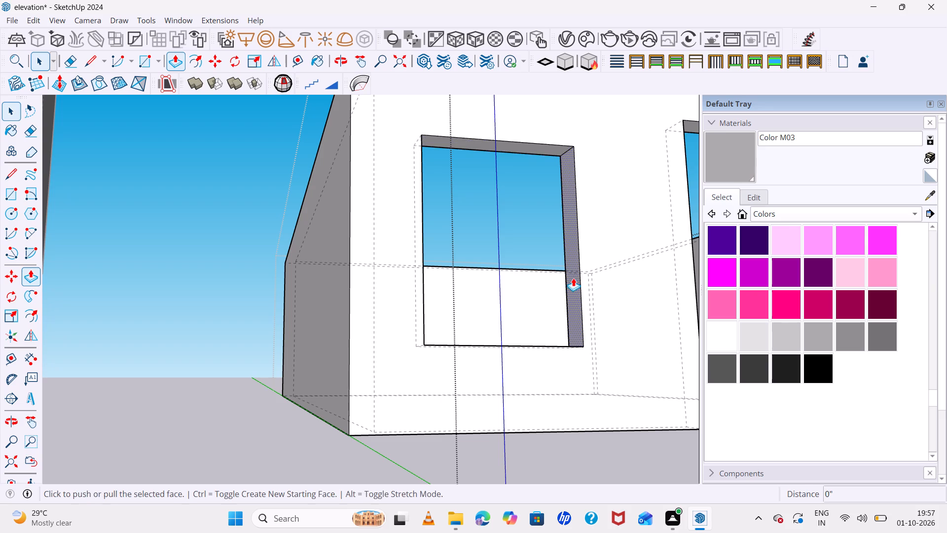
left_click(573, 278)
left_click(606, 280)
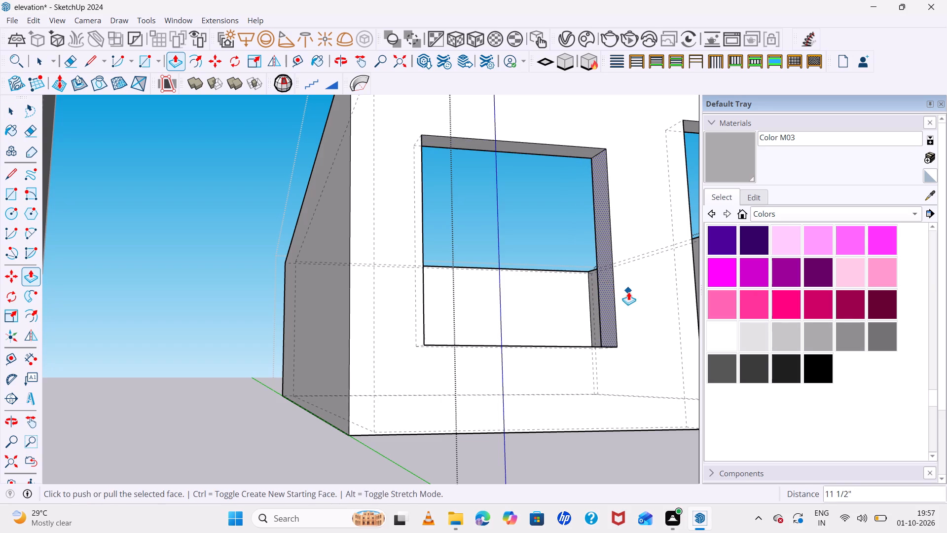
Turn off the dashed back edges and close the walls group.
middle_click_drag(628, 292, 553, 329)
scroll(513, 230, "down", 7)
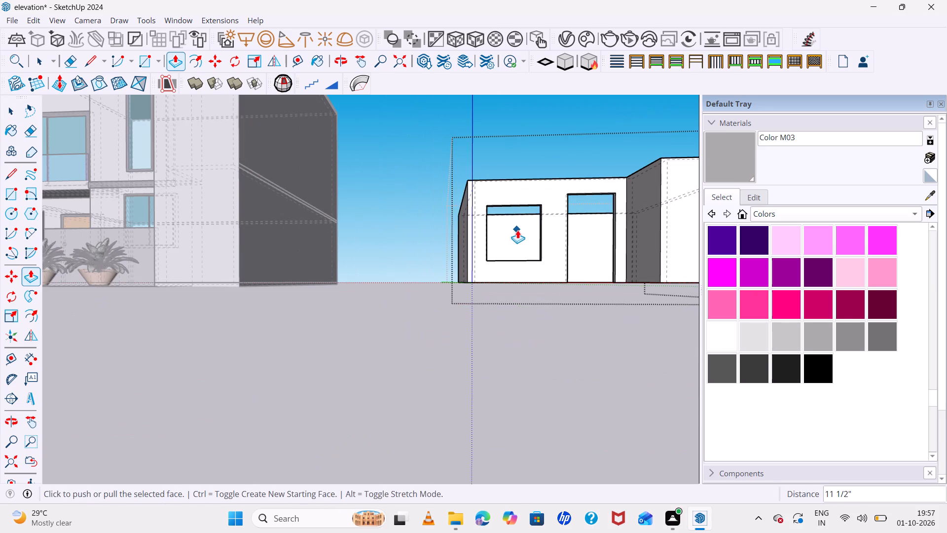
middle_click_drag(557, 251, 558, 316)
scroll(558, 303, "up", 6)
middle_click_drag(570, 306, 571, 305)
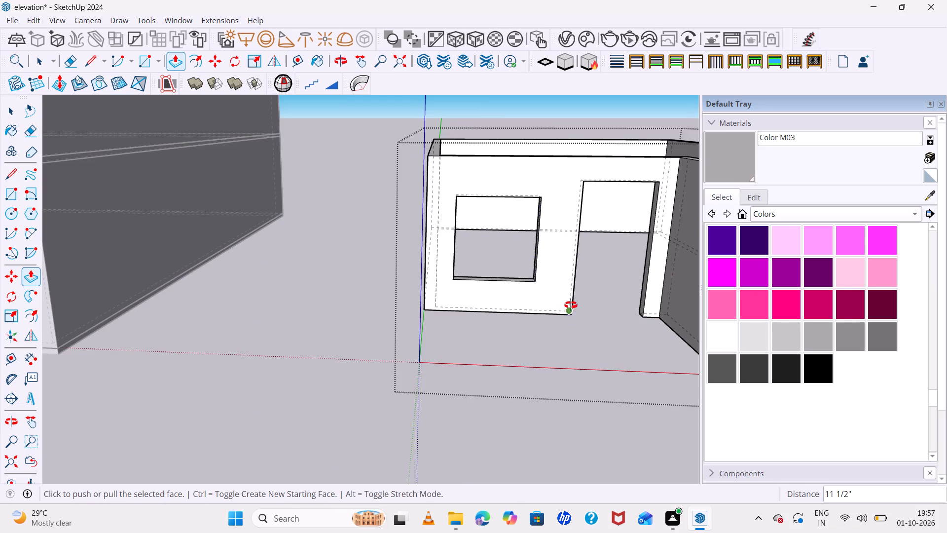
middle_click_drag(571, 305, 569, 279)
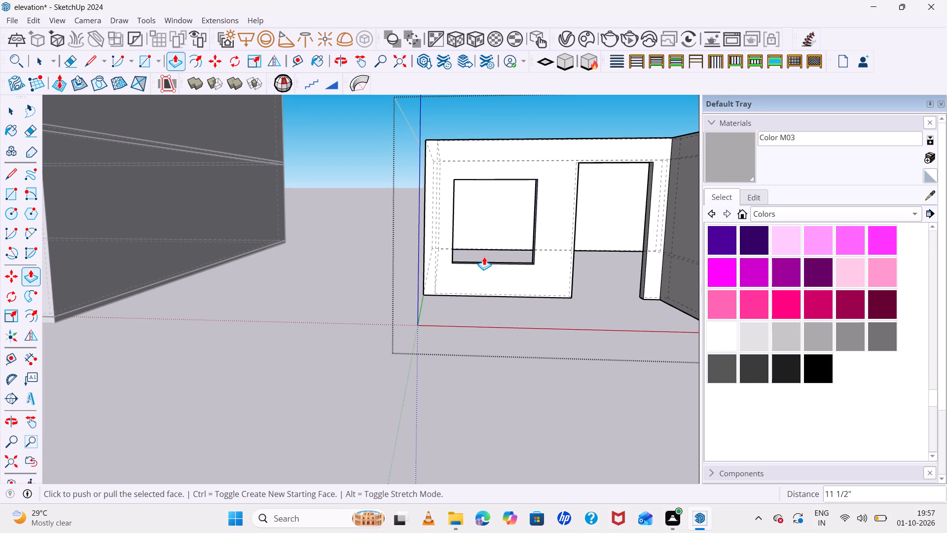
key("space")
scroll(485, 310, "down", 1)
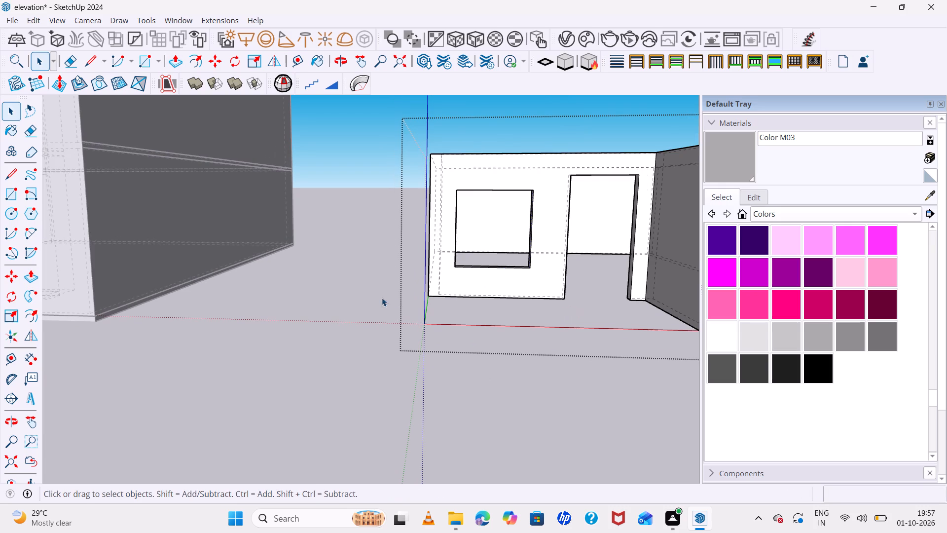
key("k")
scroll(423, 298, "down", 5)
left_click(407, 378)
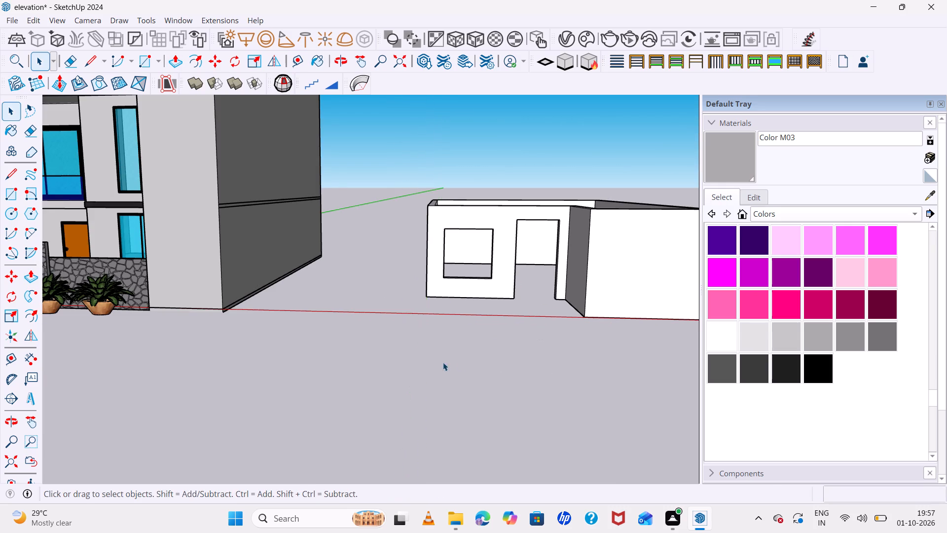
Draw a roof rectangle about 25' 7" by 41' 4" across the wall tops, from the back corner to the opposite front corner.
scroll(431, 293, "down", 5)
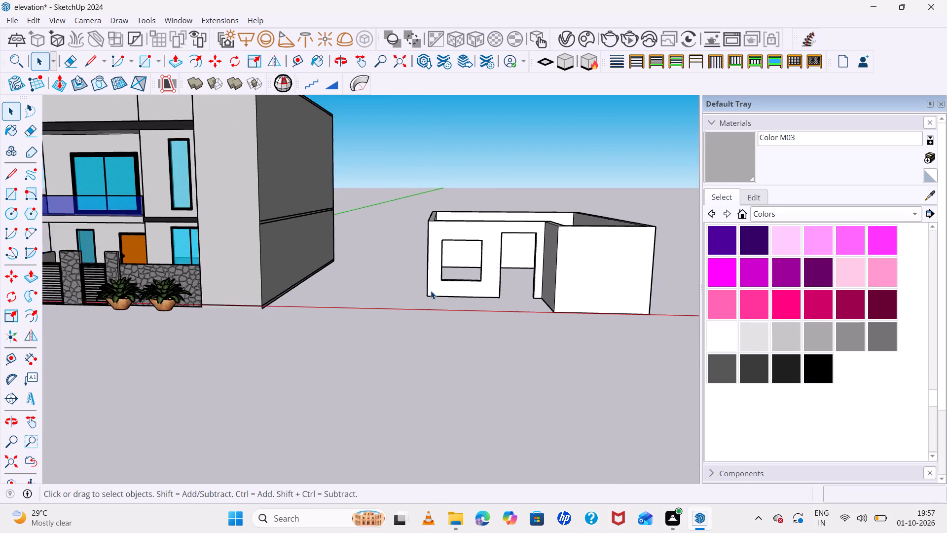
middle_click_drag(436, 288, 453, 351)
scroll(583, 277, "down", 5)
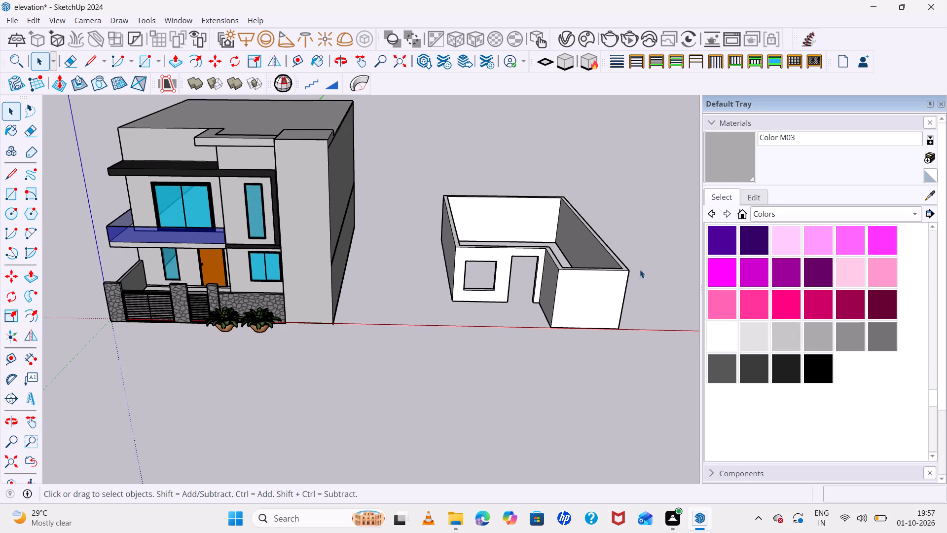
middle_click_drag(640, 275, 638, 381)
scroll(532, 209, "down", 5)
middle_click_drag(610, 231, 607, 205)
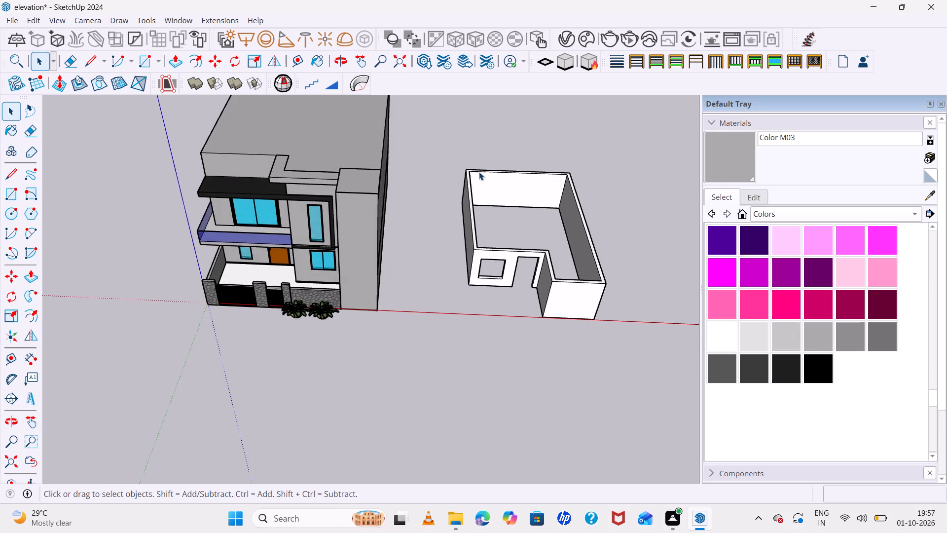
scroll(465, 171, "up", 14)
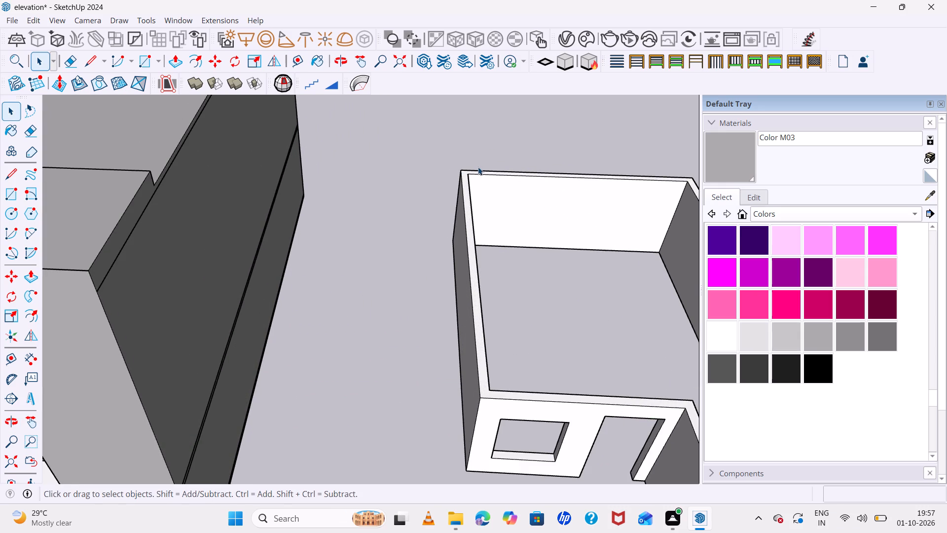
key("r")
left_click(461, 169)
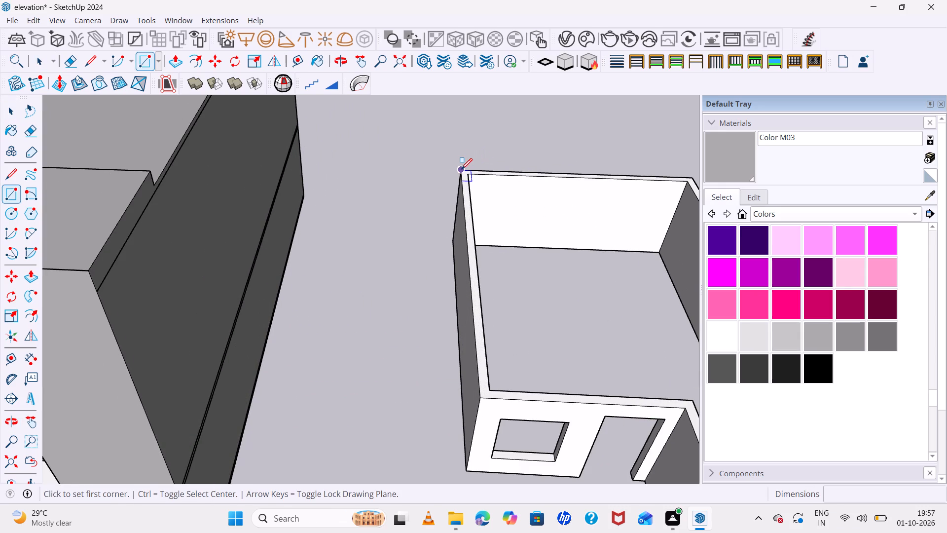
scroll(553, 197, "down", 16)
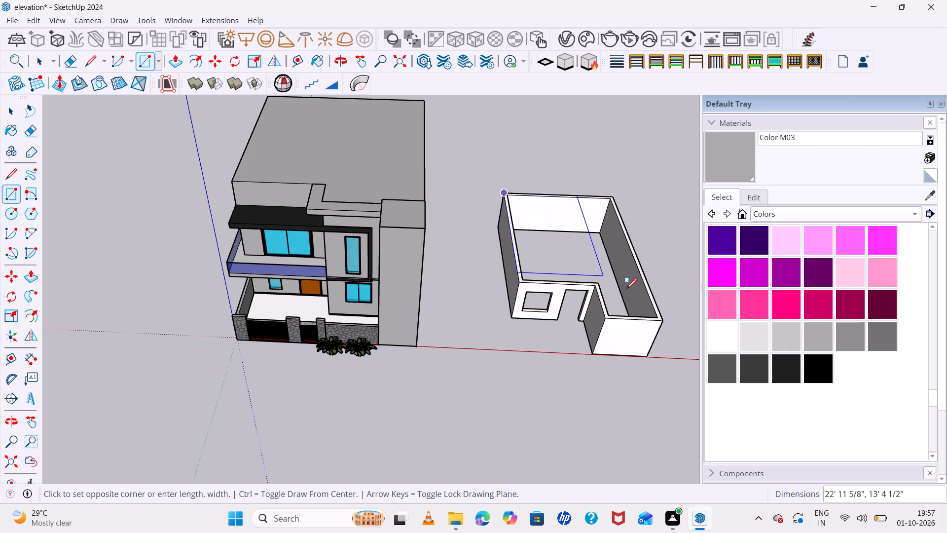
left_click(661, 322)
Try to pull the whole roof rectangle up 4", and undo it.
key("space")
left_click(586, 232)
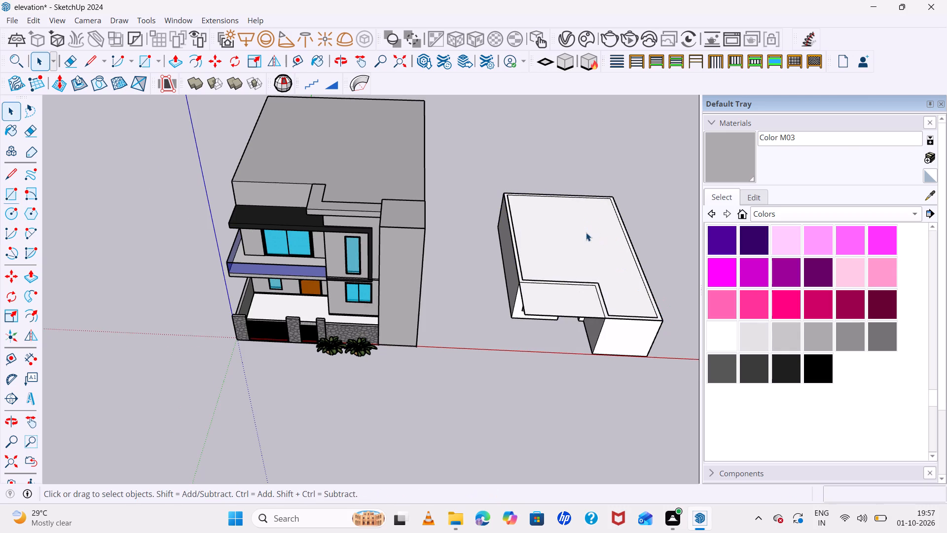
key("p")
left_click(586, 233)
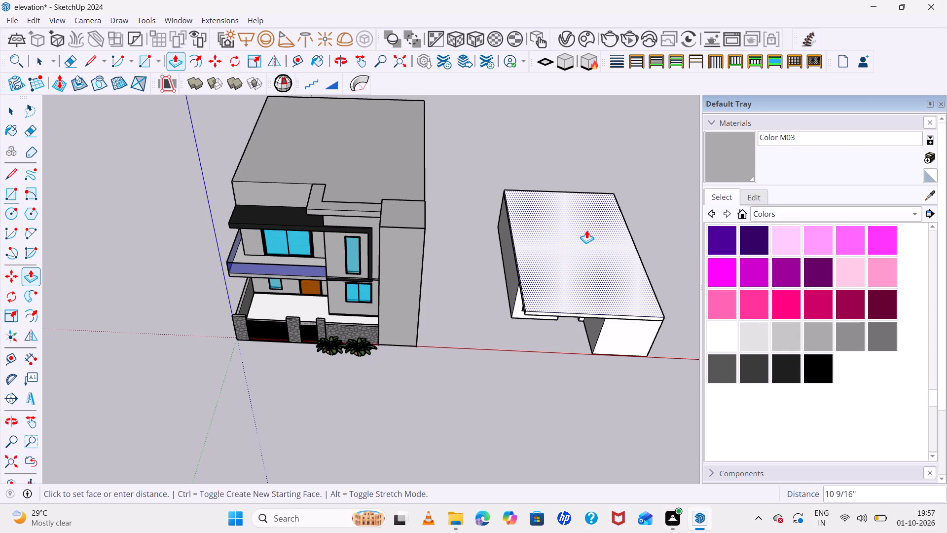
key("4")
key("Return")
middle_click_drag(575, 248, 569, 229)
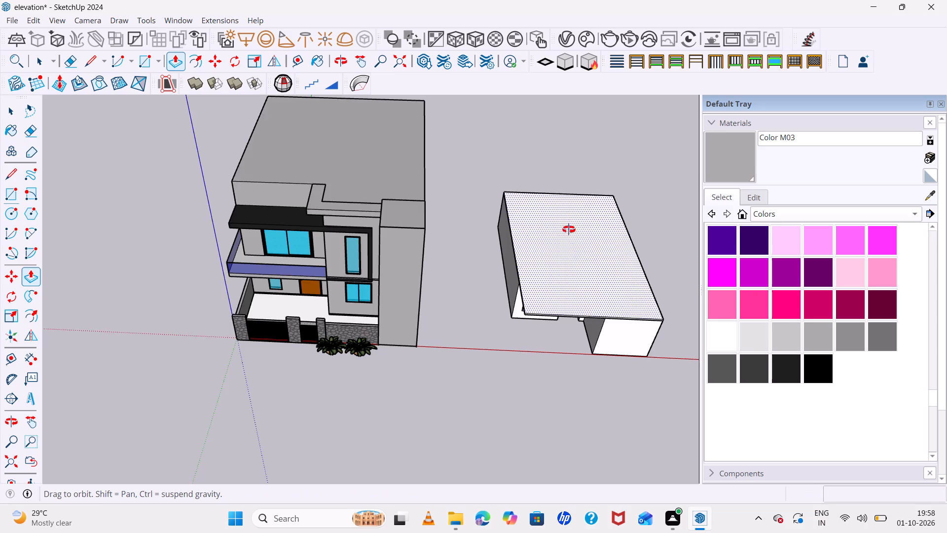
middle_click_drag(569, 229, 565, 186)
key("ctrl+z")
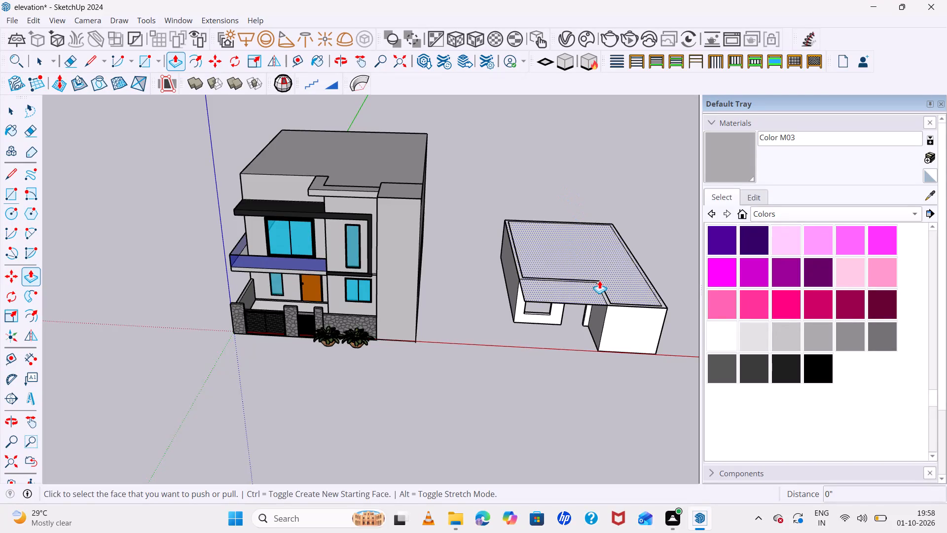
Draw a rectangle on the roof face over the recessed front corner to separate it from the L-shaped roof area.
scroll(599, 280, "up", 5)
key("space")
left_click(551, 307)
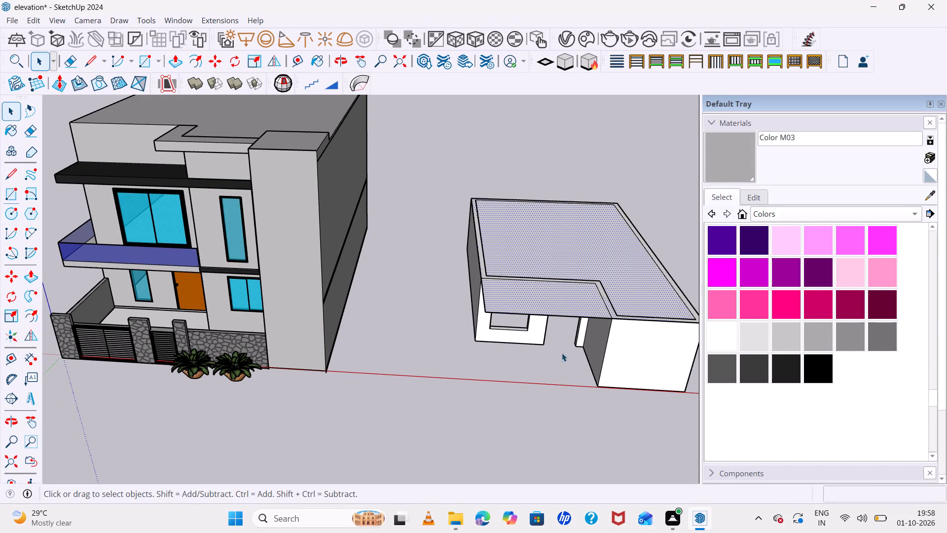
middle_click(562, 358)
scroll(547, 281, "down", 5)
middle_click_drag(546, 295, 544, 439)
scroll(503, 321, "up", 4)
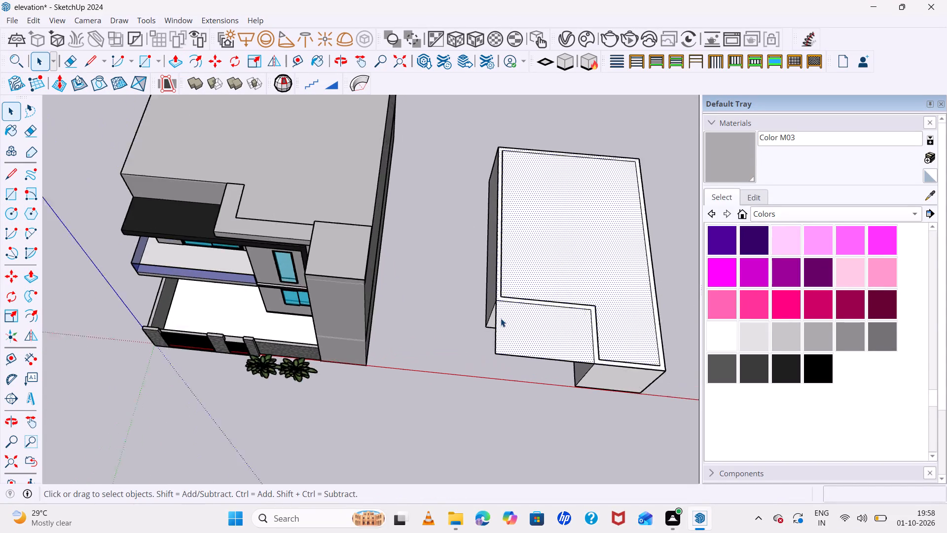
scroll(501, 318, "up", 3)
key("r")
scroll(498, 312, "up", 7)
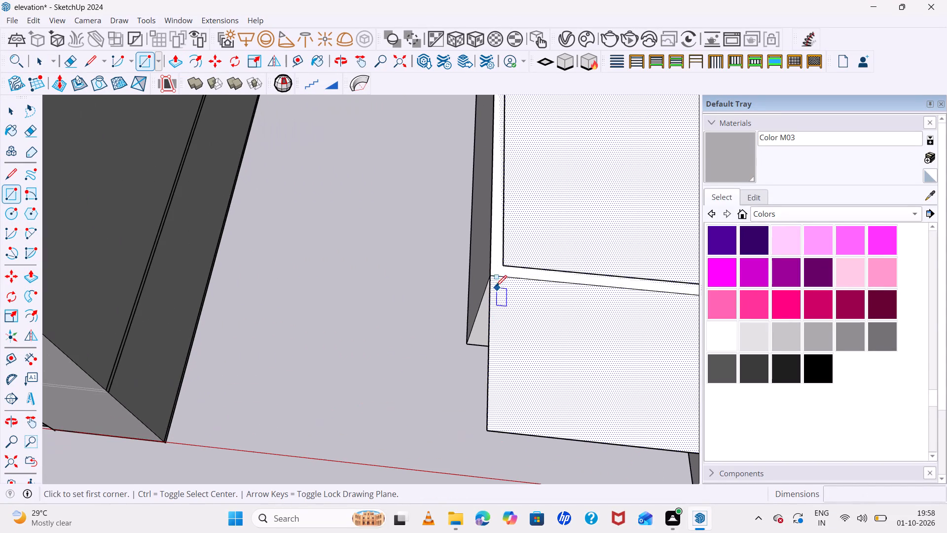
left_click(488, 276)
scroll(579, 349, "down", 16)
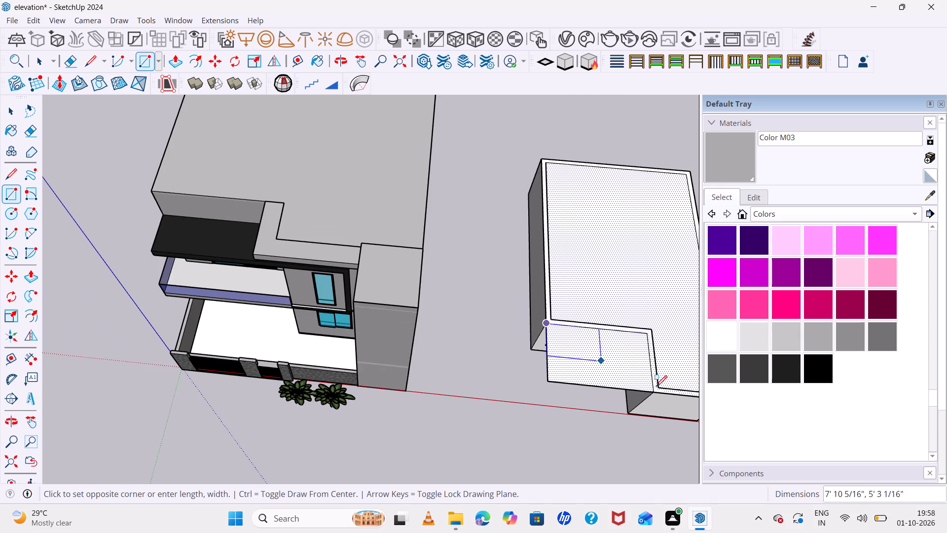
left_click(655, 393)
key("space")
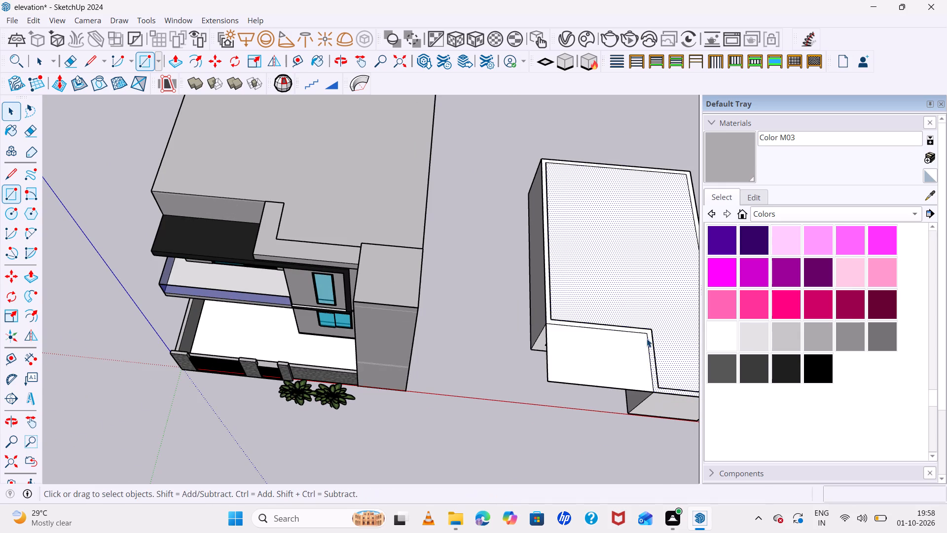
Pull the L-shaped roof face above the walls up 4" into a slab.
left_click(631, 283)
key("p")
left_click(631, 283)
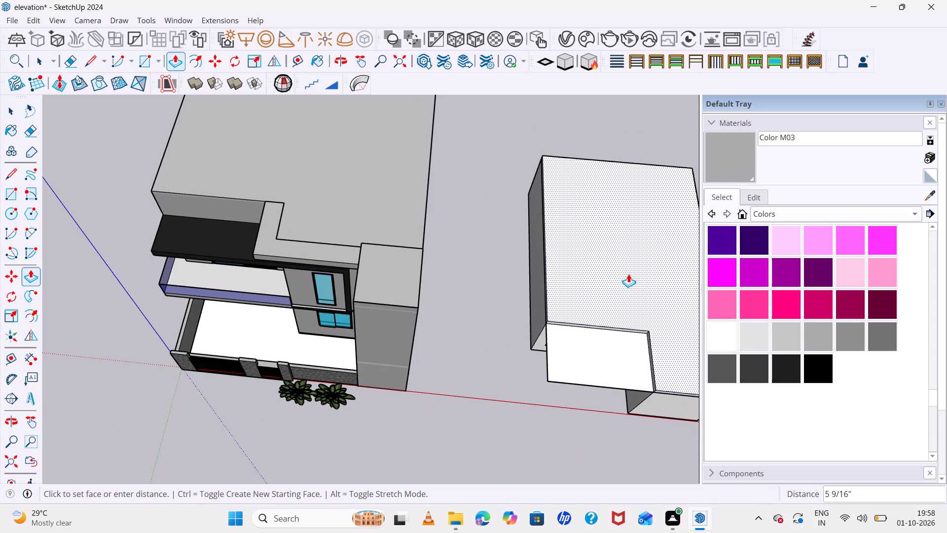
key("4")
key("Return")
scroll(570, 274, "down", 3)
key("space")
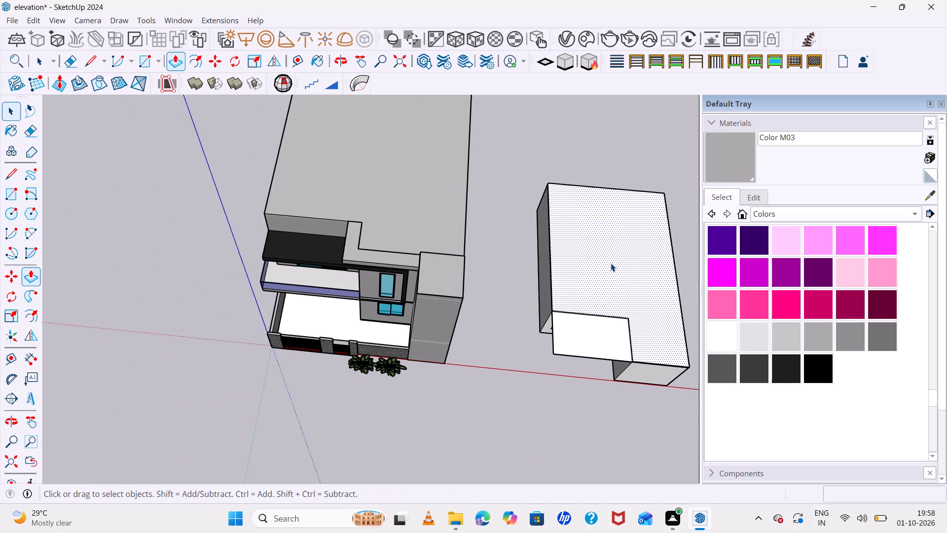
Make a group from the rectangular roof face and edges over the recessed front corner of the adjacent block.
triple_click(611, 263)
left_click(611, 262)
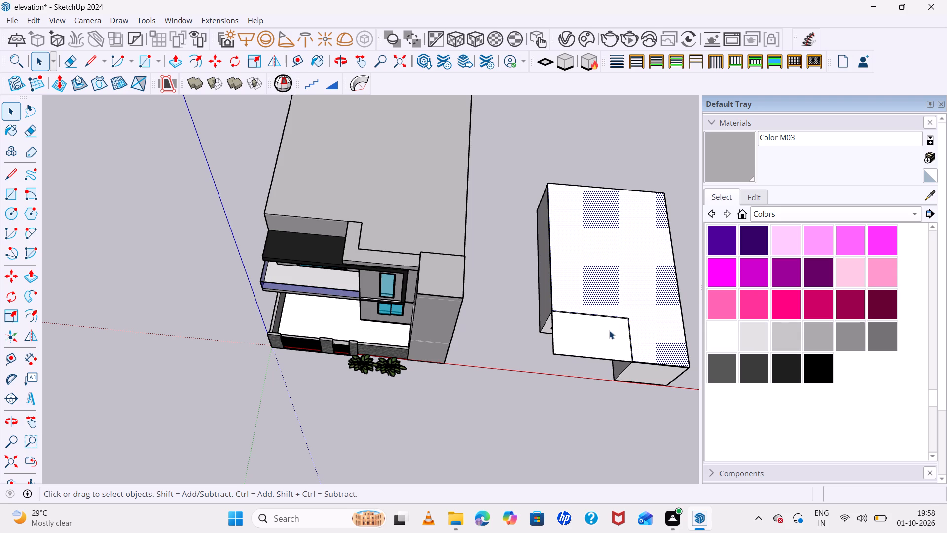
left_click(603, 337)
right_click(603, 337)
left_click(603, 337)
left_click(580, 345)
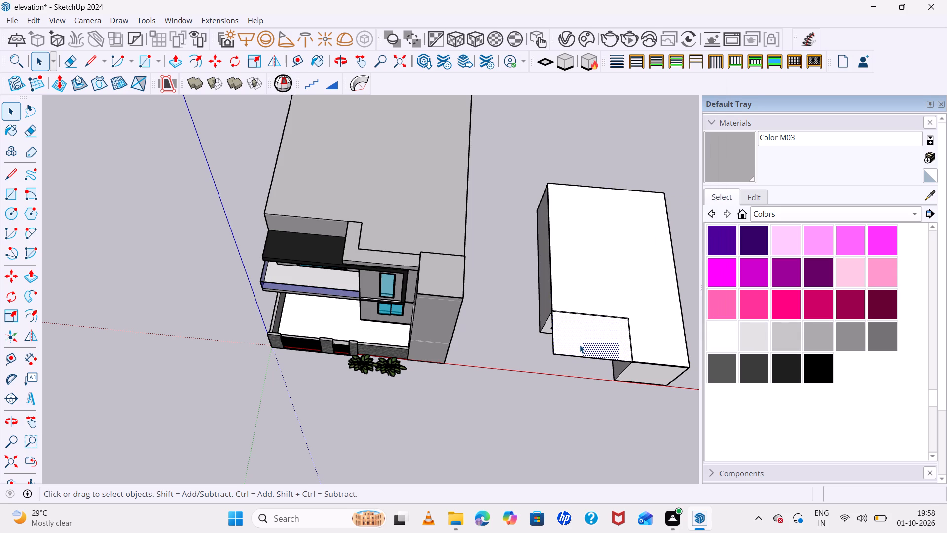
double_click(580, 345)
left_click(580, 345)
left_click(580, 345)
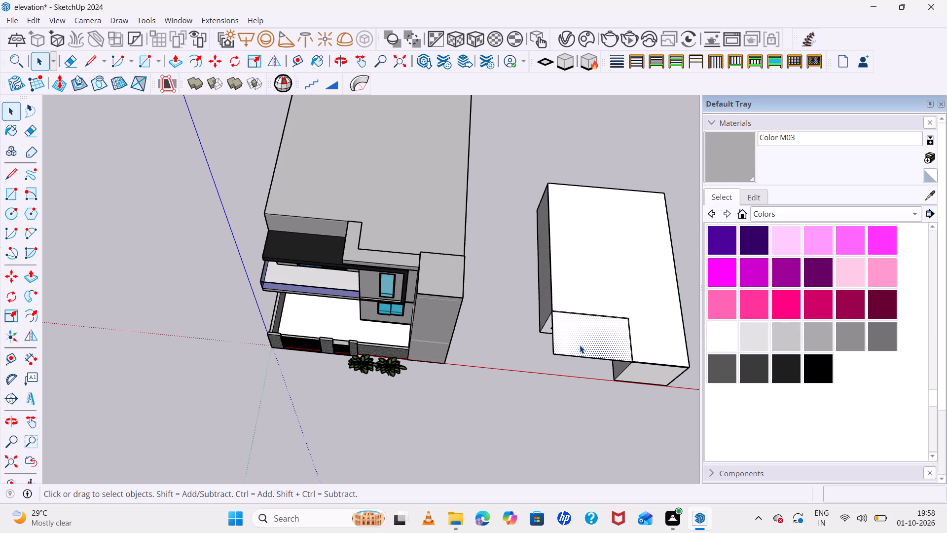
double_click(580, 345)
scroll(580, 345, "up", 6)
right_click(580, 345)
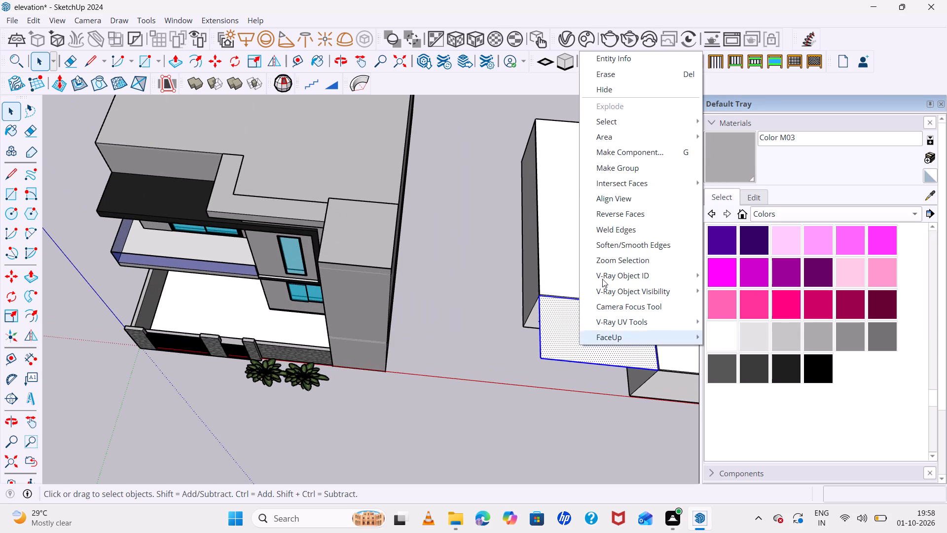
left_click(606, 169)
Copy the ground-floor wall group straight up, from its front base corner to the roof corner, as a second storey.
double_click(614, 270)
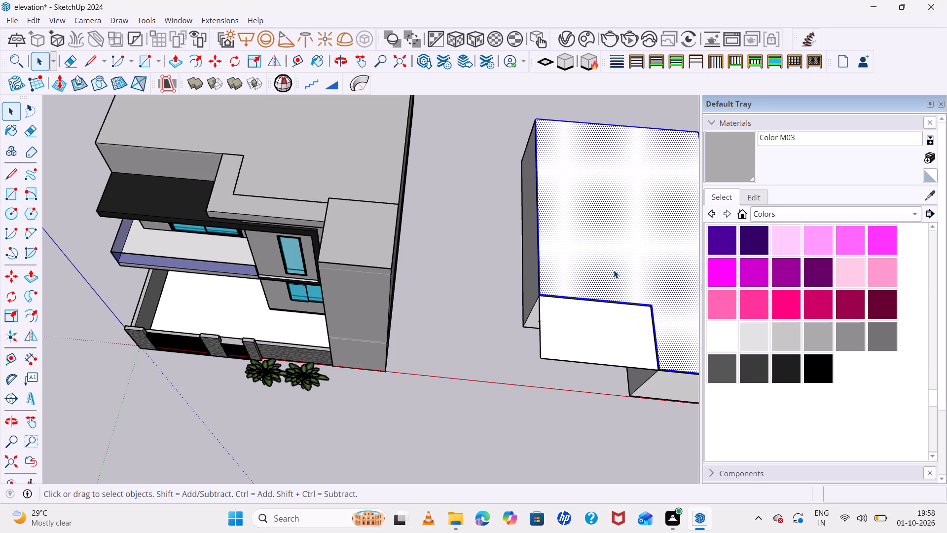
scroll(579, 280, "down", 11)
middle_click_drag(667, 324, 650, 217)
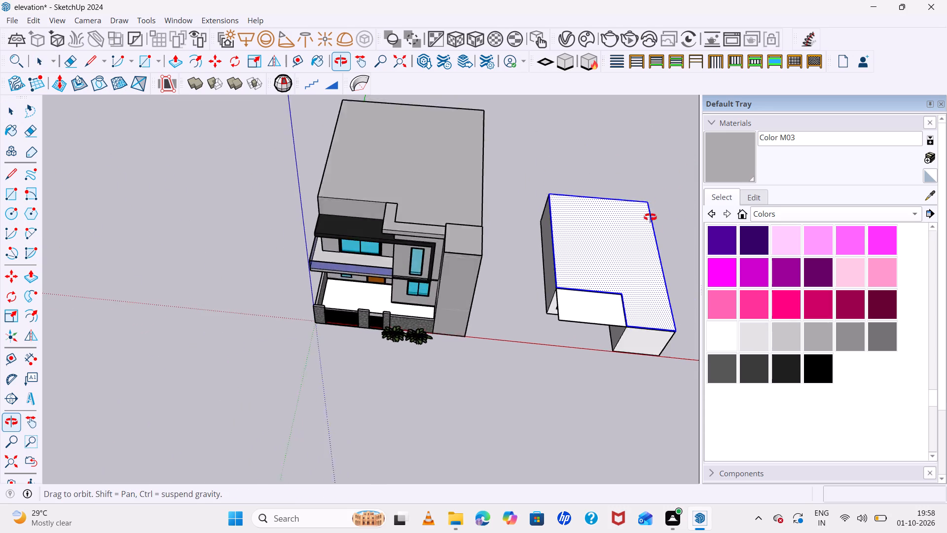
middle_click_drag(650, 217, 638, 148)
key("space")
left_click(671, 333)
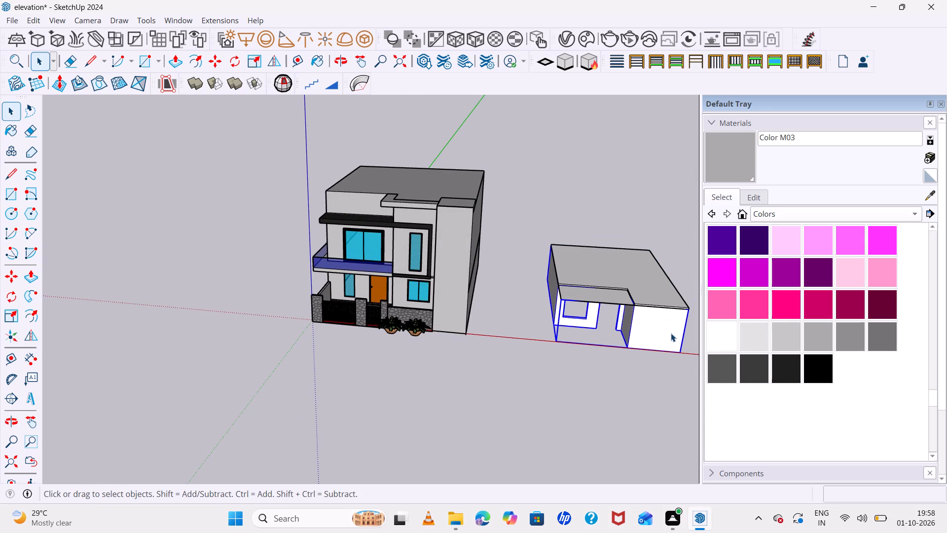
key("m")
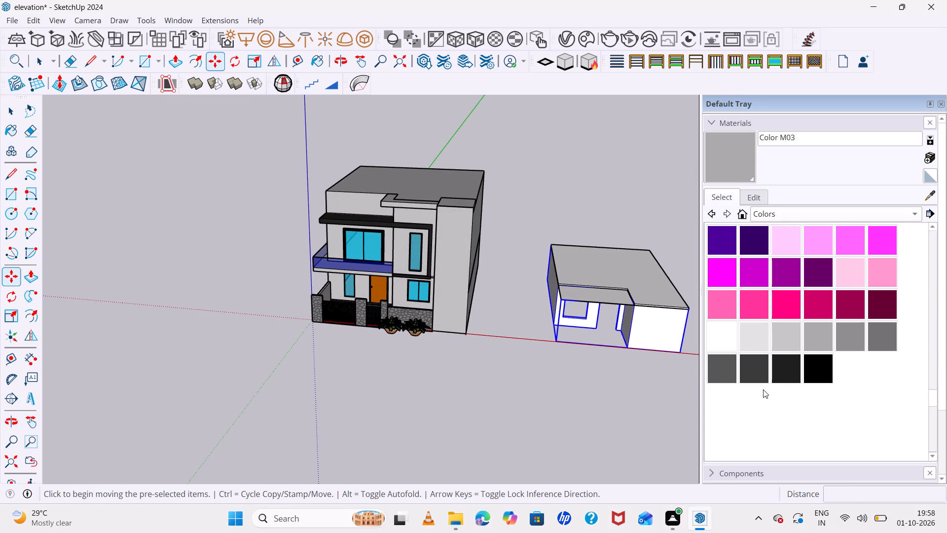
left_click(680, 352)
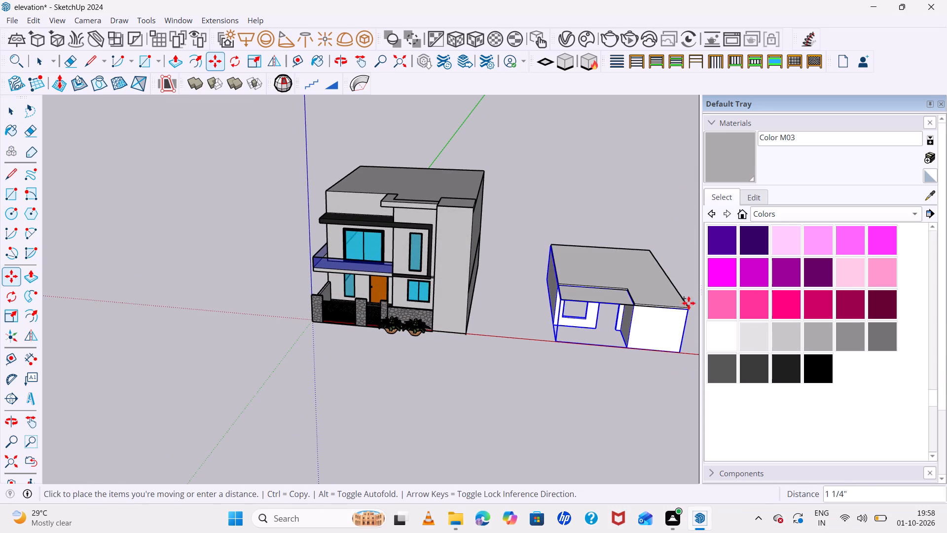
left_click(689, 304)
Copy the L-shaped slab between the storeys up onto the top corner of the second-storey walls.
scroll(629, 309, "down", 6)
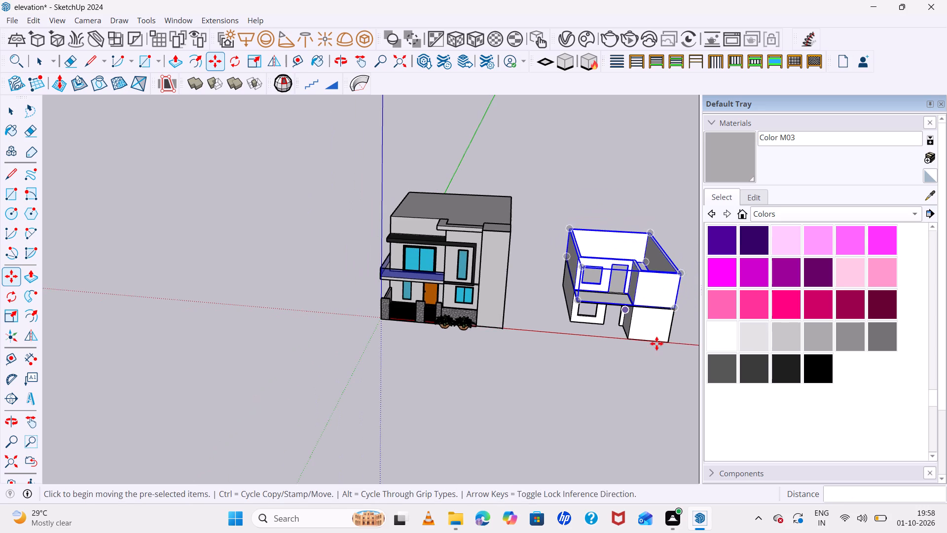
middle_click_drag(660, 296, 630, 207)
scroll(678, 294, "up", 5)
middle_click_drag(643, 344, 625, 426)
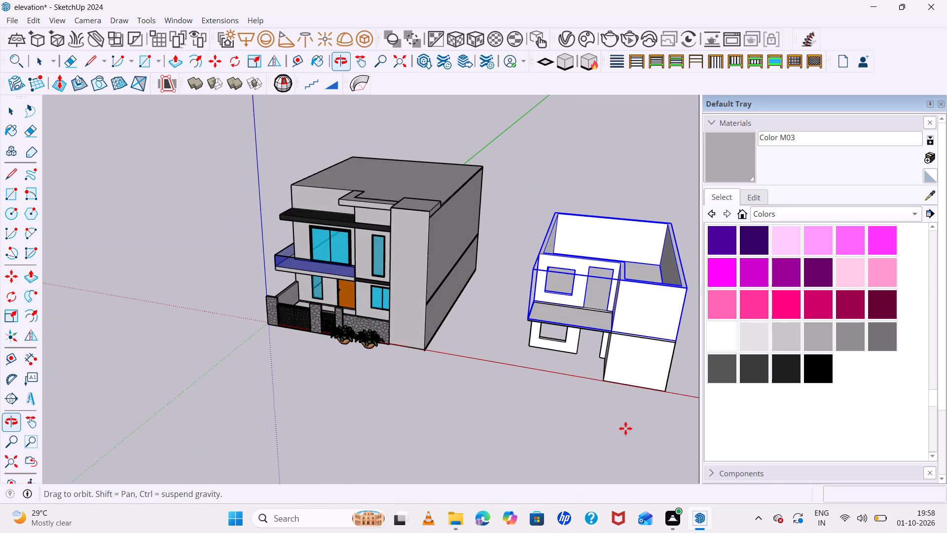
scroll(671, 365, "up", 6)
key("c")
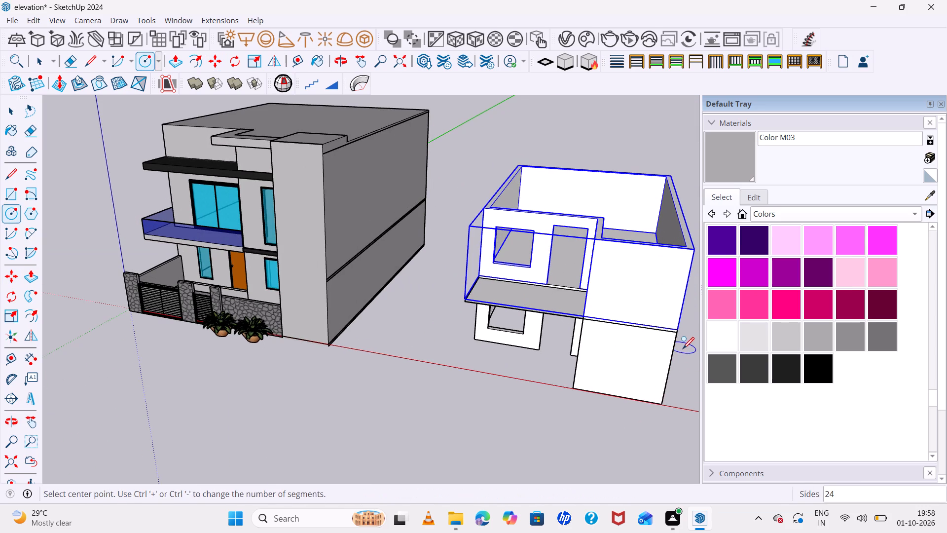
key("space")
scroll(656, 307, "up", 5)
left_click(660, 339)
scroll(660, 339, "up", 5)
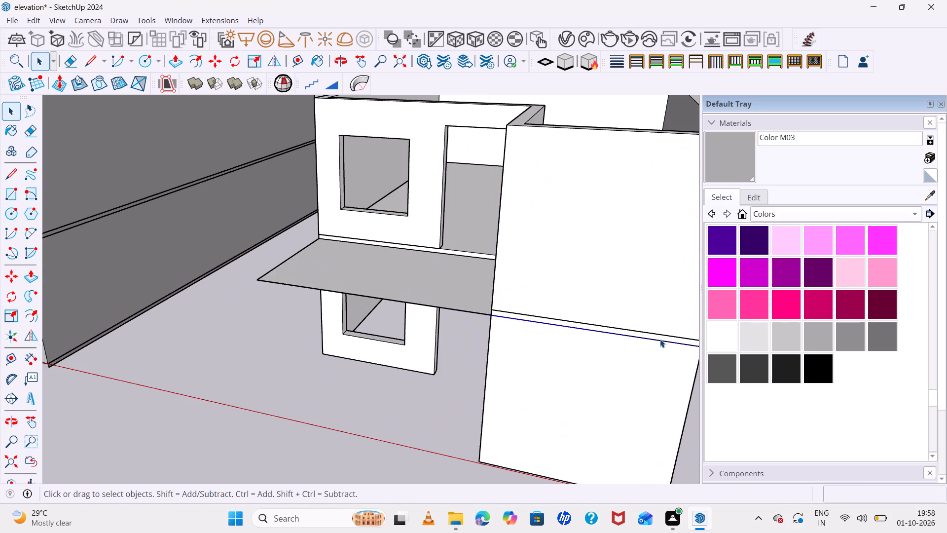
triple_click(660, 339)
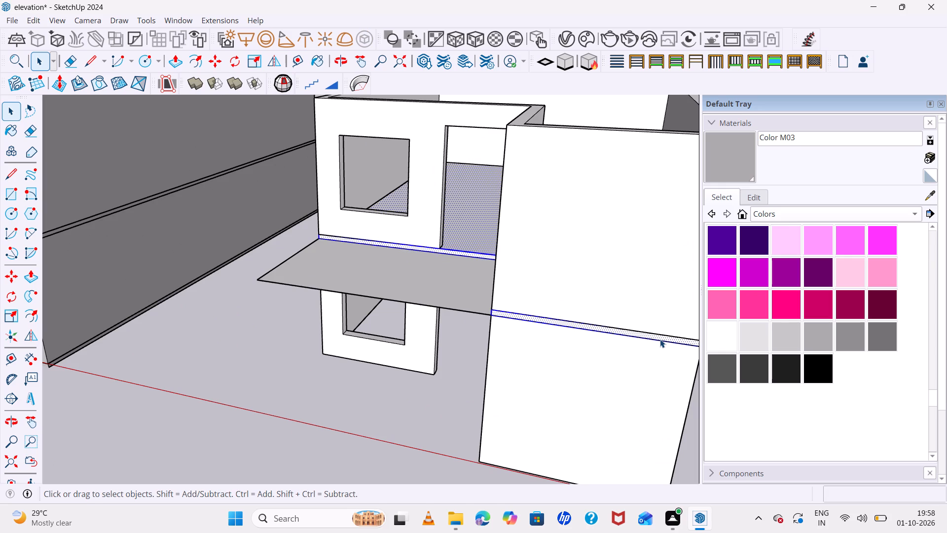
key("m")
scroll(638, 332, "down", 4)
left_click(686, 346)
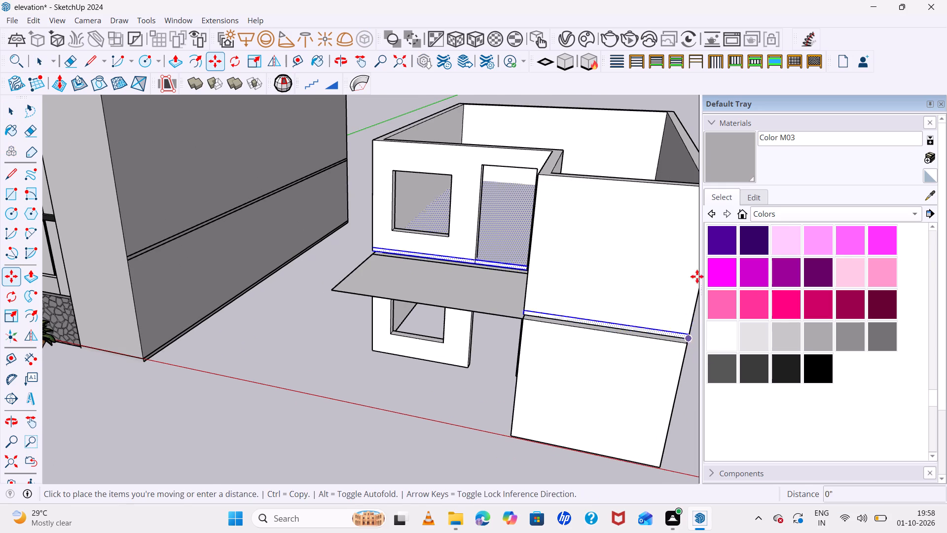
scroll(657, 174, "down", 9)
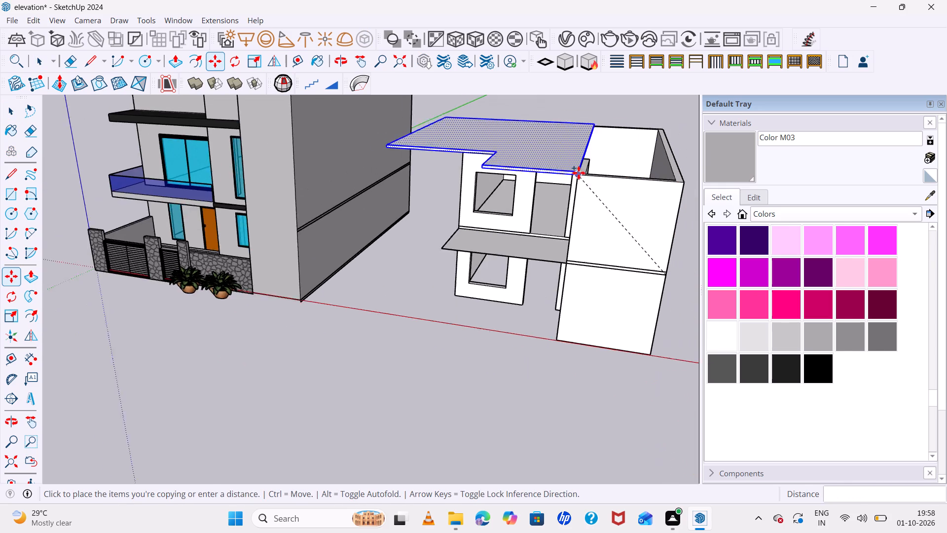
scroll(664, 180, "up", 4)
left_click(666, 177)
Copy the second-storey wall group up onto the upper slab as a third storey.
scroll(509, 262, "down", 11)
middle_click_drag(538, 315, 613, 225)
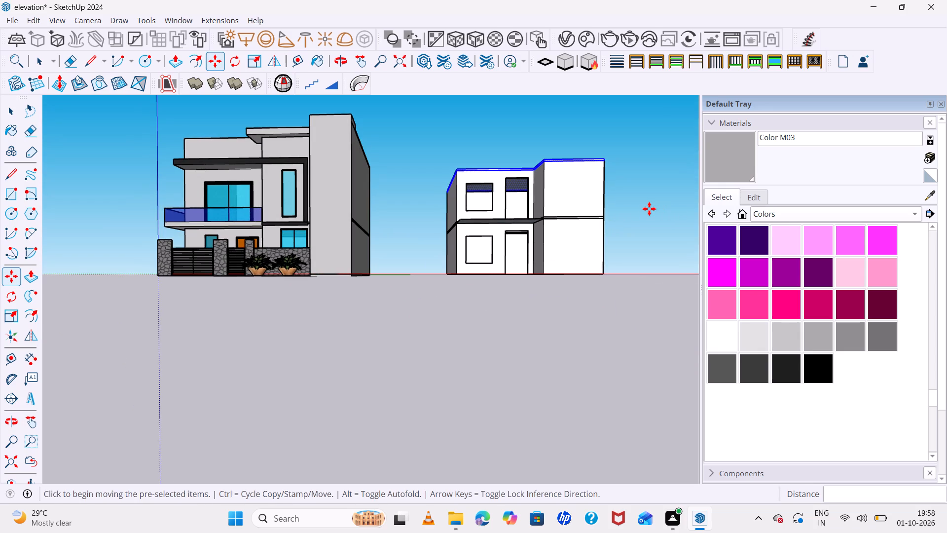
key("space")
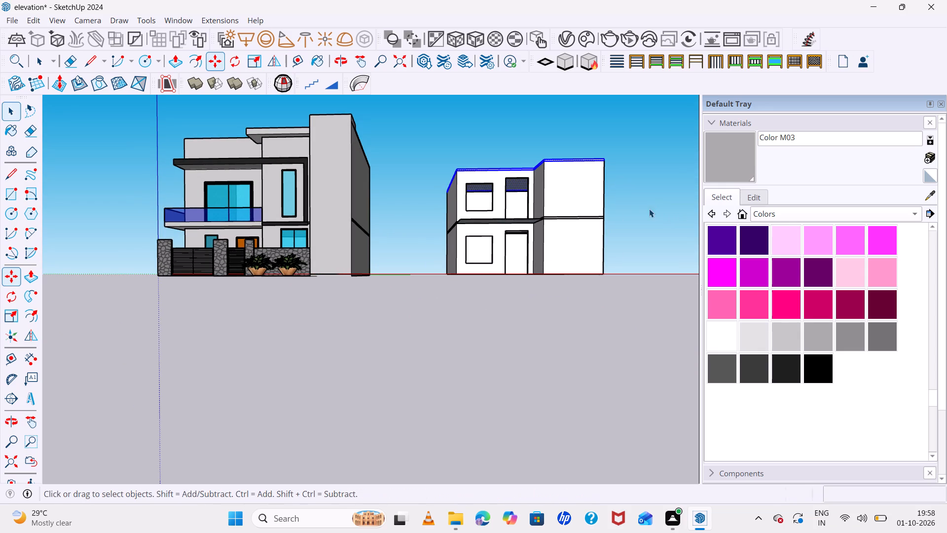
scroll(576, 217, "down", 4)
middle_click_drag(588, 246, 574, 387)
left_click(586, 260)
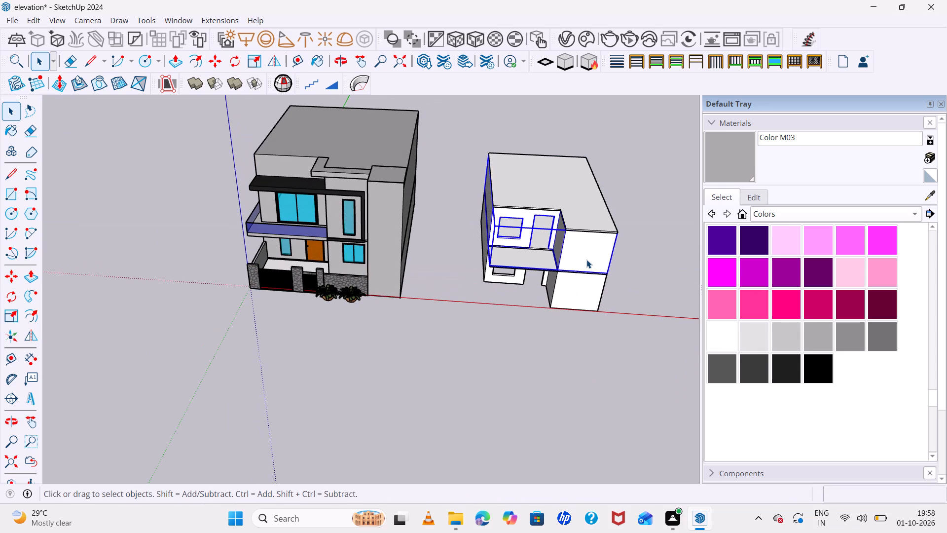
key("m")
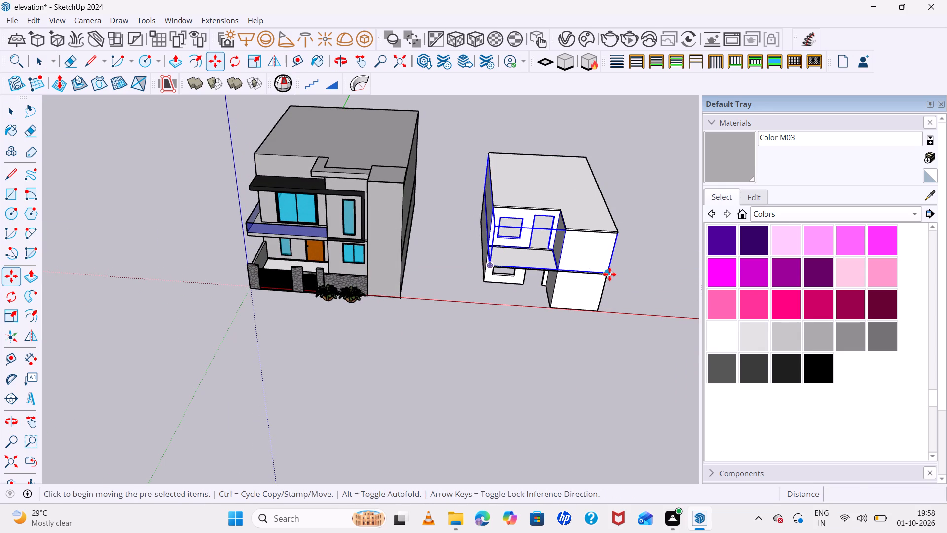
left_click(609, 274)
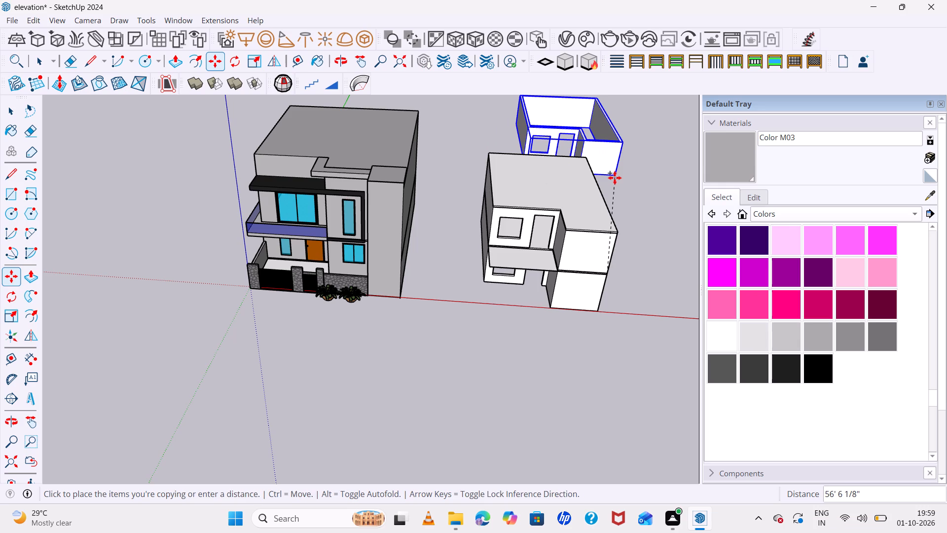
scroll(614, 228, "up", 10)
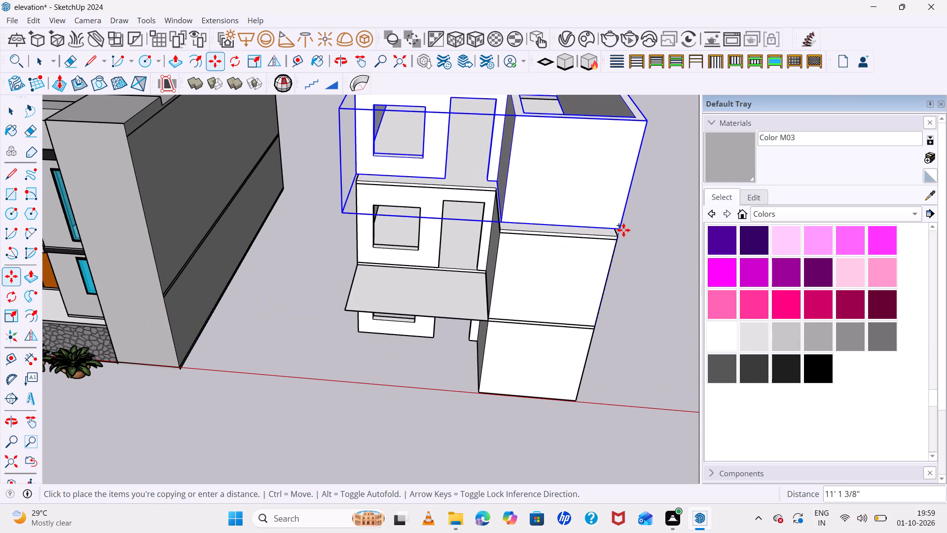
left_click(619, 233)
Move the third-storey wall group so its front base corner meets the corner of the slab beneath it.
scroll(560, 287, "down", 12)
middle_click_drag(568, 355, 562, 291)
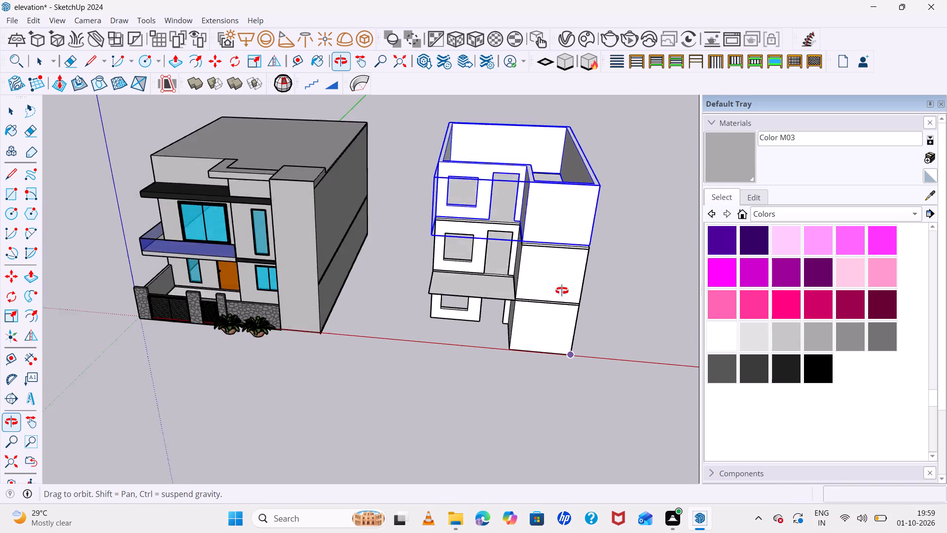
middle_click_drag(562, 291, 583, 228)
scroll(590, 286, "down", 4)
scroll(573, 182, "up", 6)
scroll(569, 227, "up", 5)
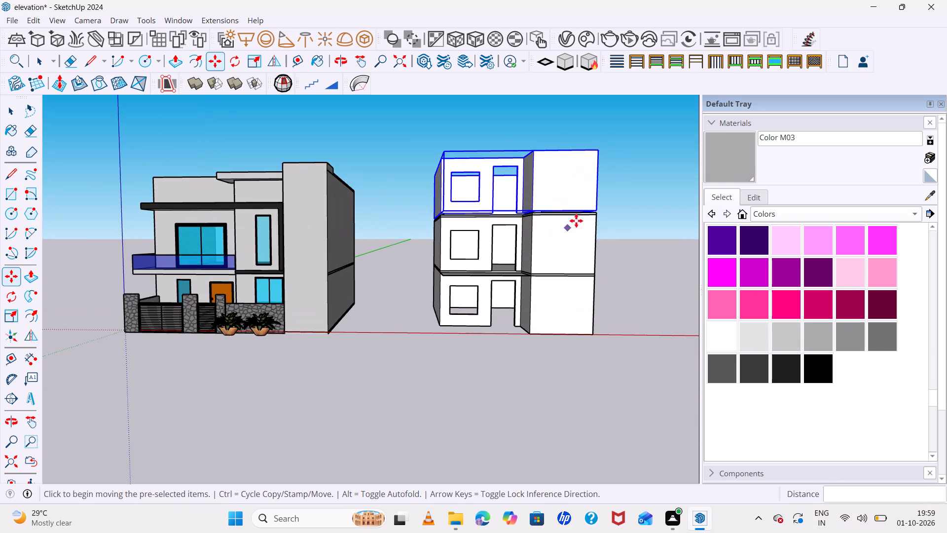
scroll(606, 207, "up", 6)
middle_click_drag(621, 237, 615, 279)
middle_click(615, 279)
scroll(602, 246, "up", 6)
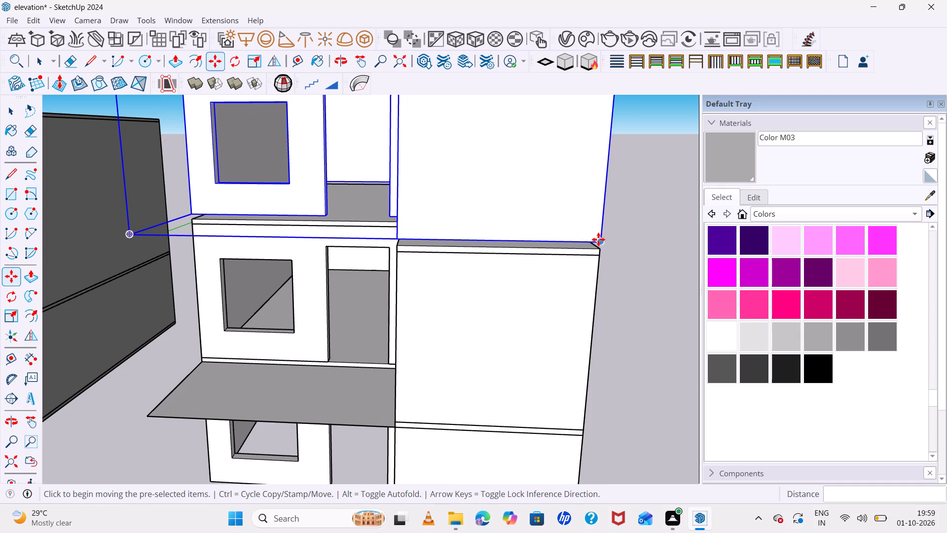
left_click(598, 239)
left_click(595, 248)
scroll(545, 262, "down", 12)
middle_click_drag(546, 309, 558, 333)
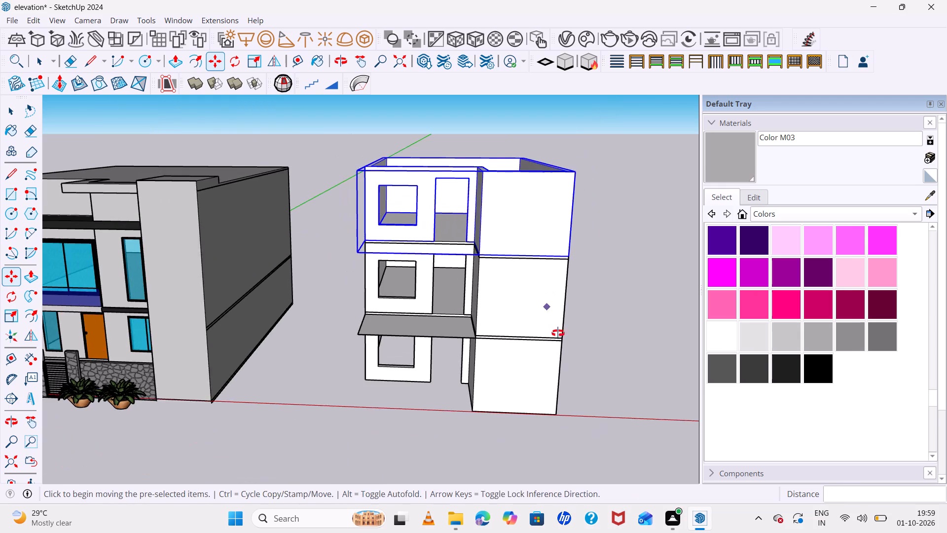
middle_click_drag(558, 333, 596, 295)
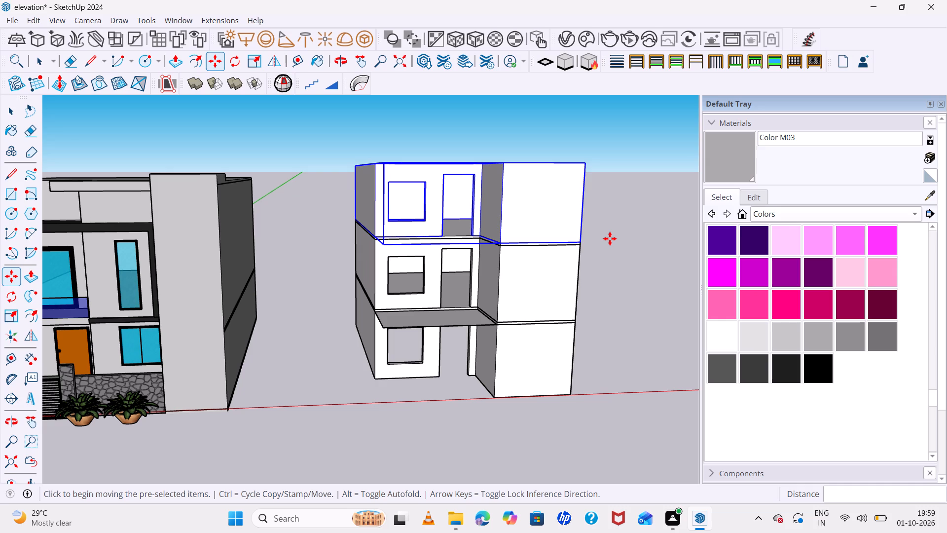
Undo the added storeys, slab copies and roof back to the bare ground-floor walls of the adjacent block.
key("ctrl+z")
key("ctrl+z")
key("ctrl+z")
key("ctrl+z")
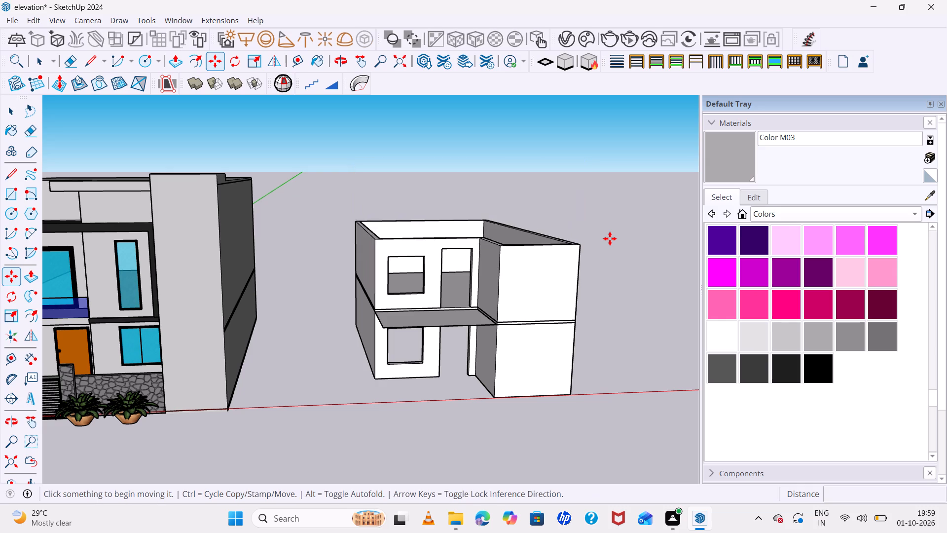
key("ctrl+z")
key("ctrl+z")
key("ctrl+z")
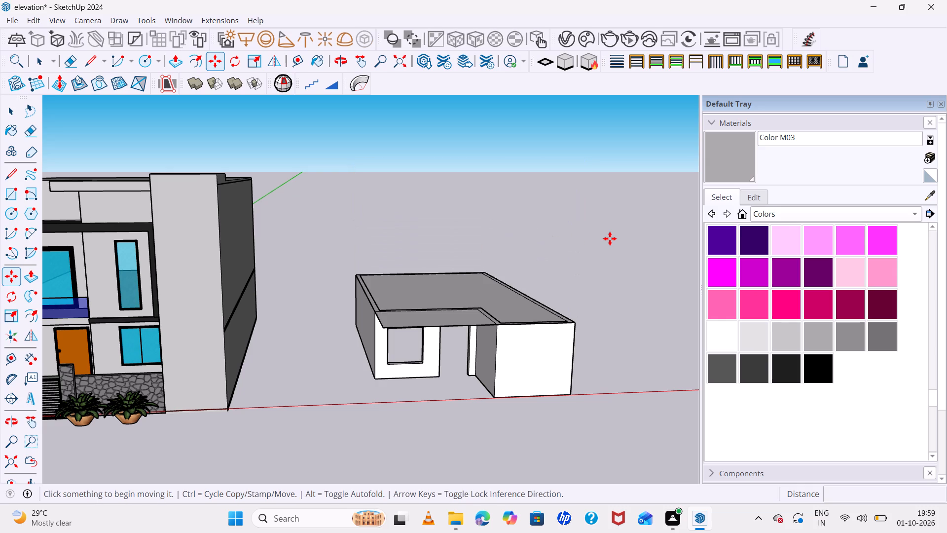
key("ctrl+z")
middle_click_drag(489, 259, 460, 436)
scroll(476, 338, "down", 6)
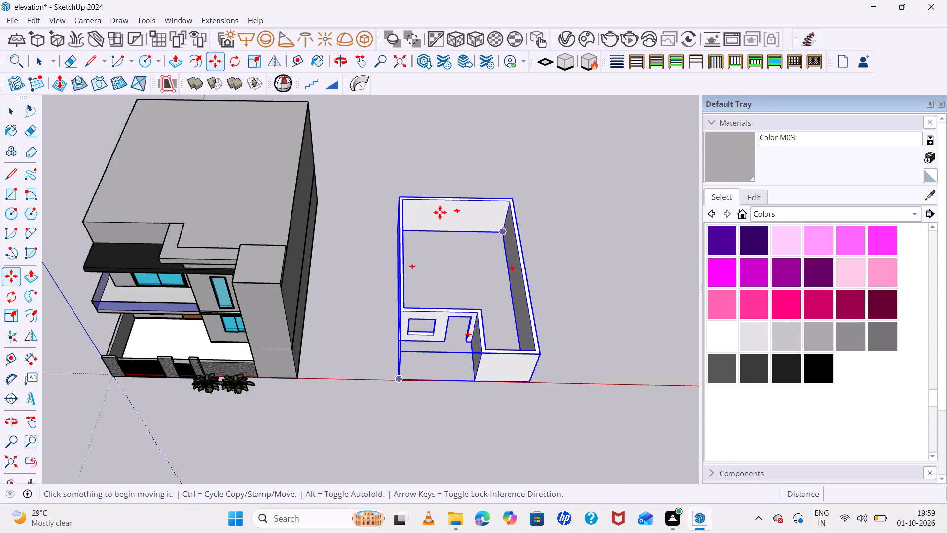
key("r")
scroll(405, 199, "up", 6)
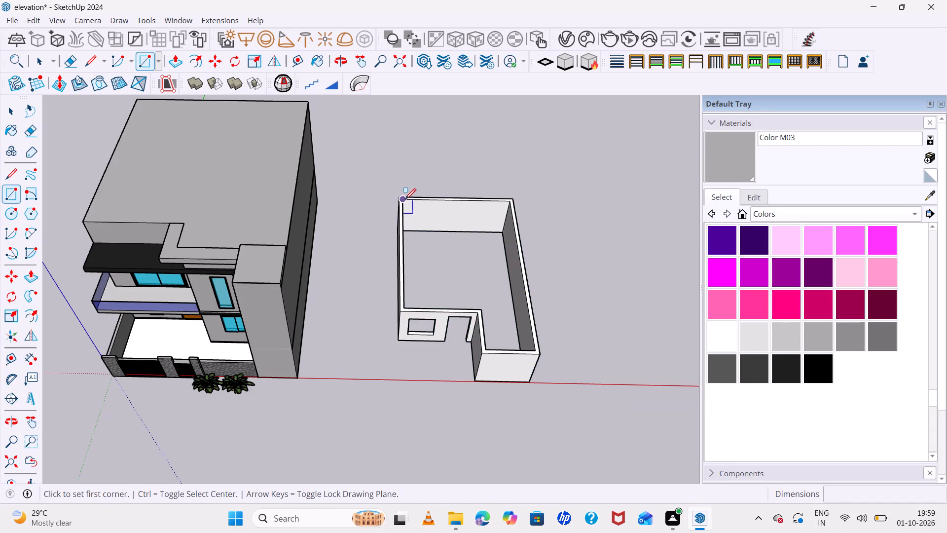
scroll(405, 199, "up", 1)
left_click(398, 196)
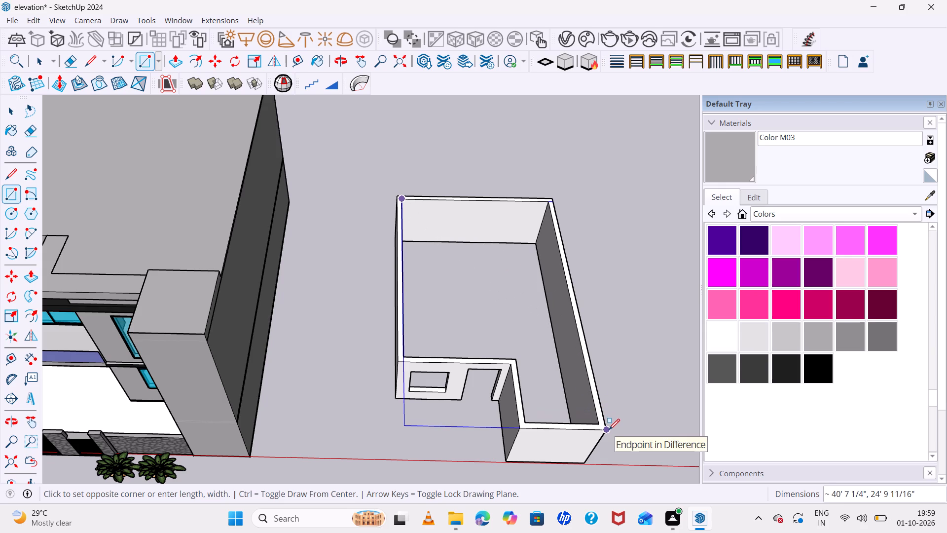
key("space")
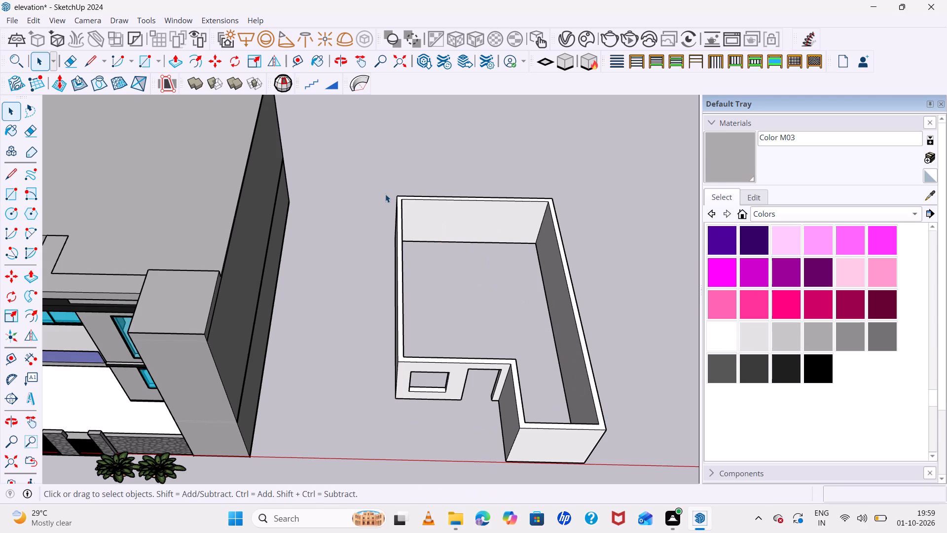
Draw a rectangle about 41' 4" by 25' 7" over the ground-floor wall tops, from the rear corner to the diagonally opposite front corner.
key("r")
scroll(391, 193, "up", 5)
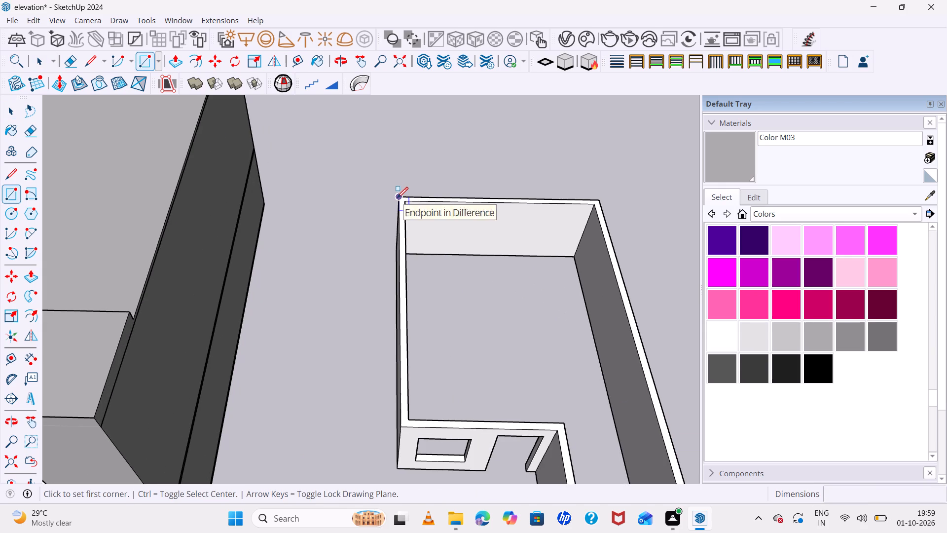
left_click(397, 198)
scroll(475, 300, "down", 12)
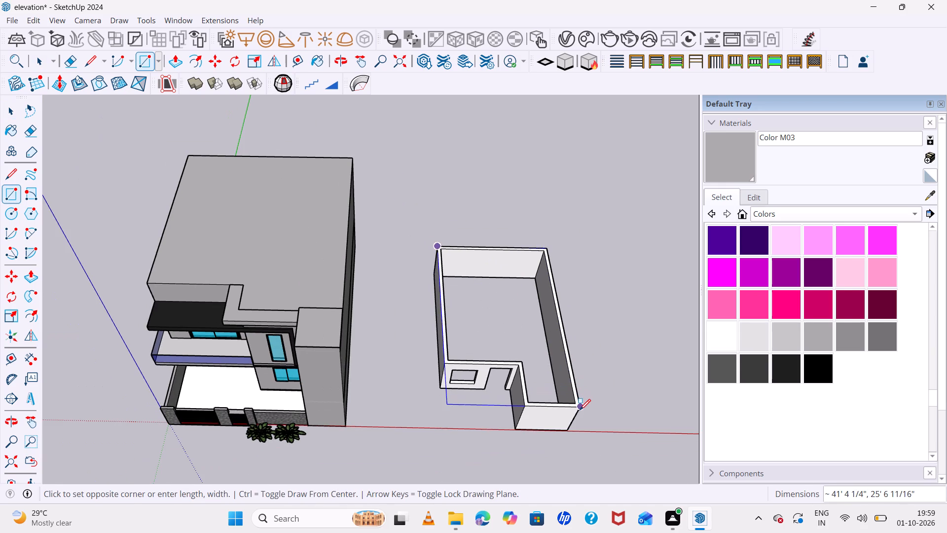
left_click(580, 410)
Extrude the new rectangle by 4" as a slab and make it a group.
key("space")
left_click(529, 317)
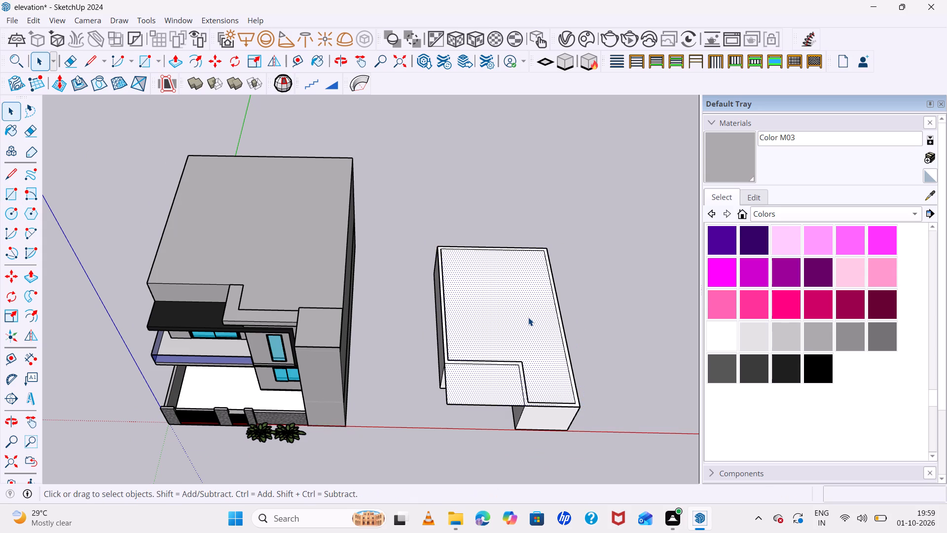
key("p")
left_click(528, 317)
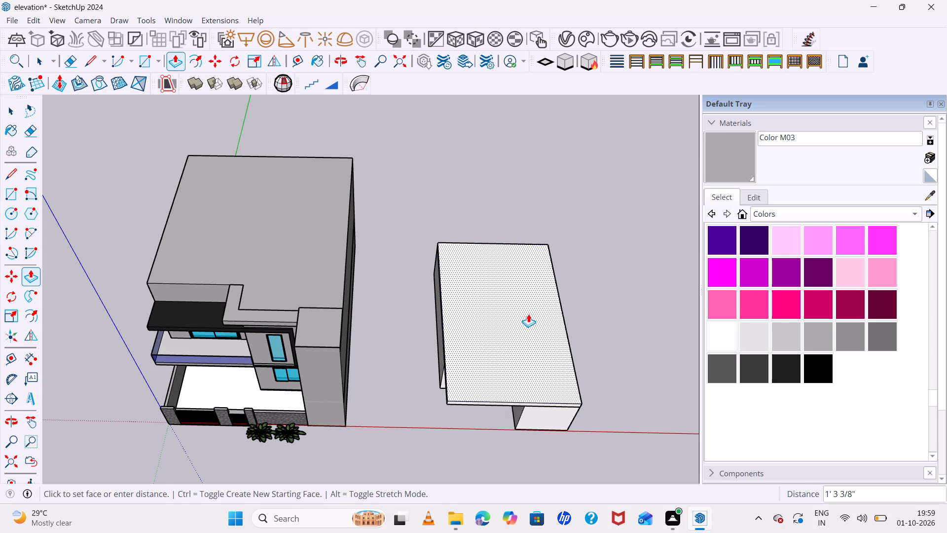
key("4")
key("Return")
key("space")
triple_click(528, 314)
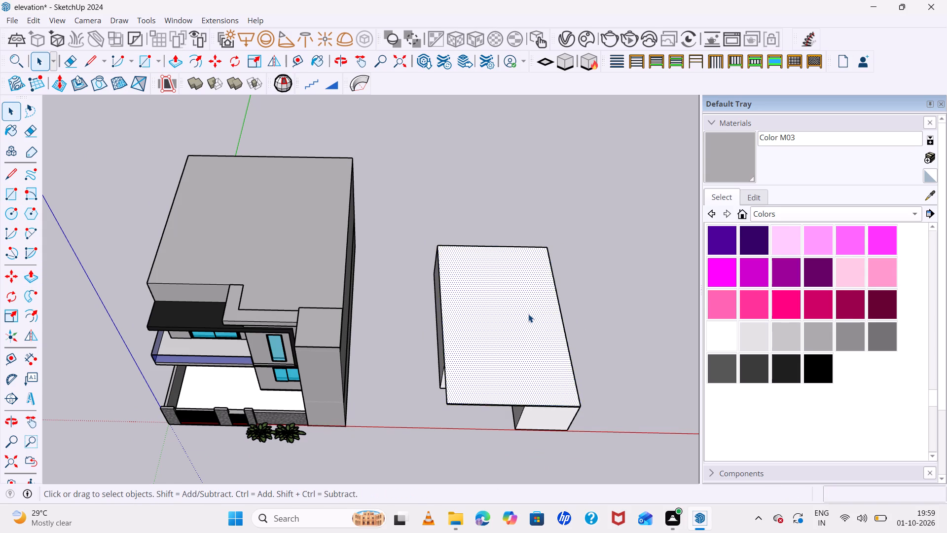
right_click(528, 314)
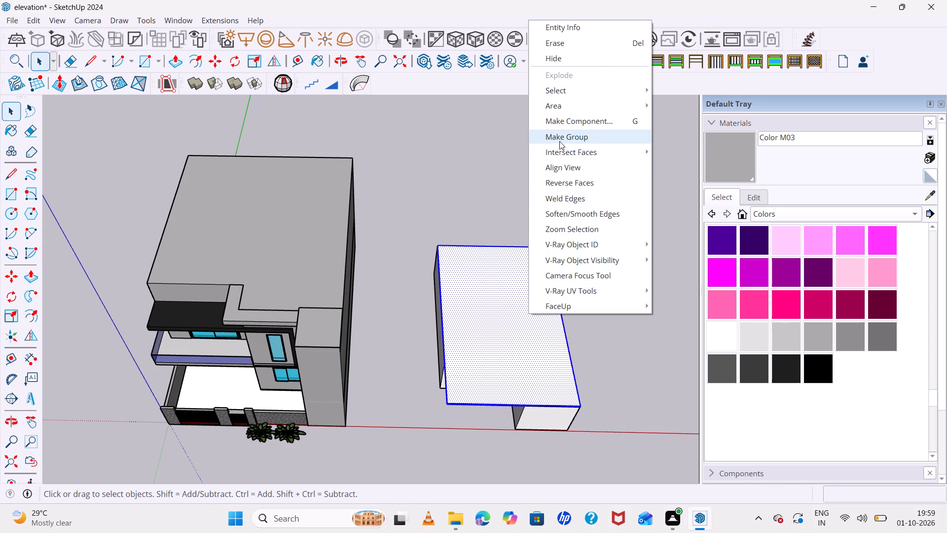
left_click(559, 141)
Copy the ground-floor wall group straight up 10' 4" onto the slab as the second storey.
middle_click_drag(517, 326, 518, 277)
left_click(559, 424)
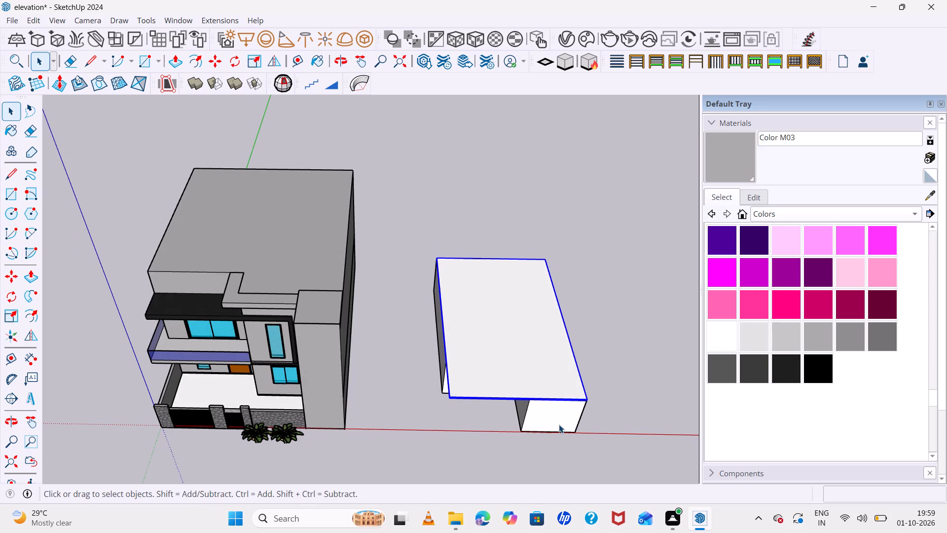
key("m")
left_click(578, 437)
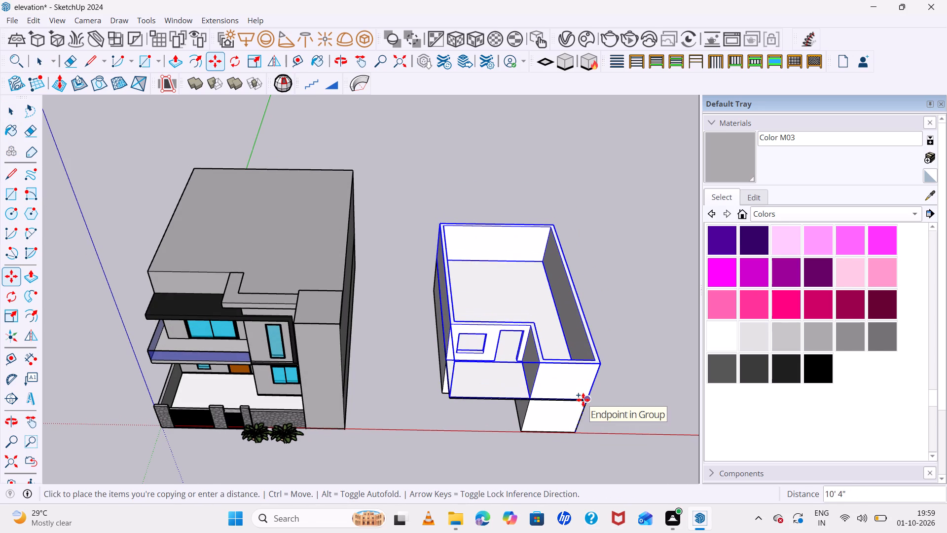
left_click(583, 400)
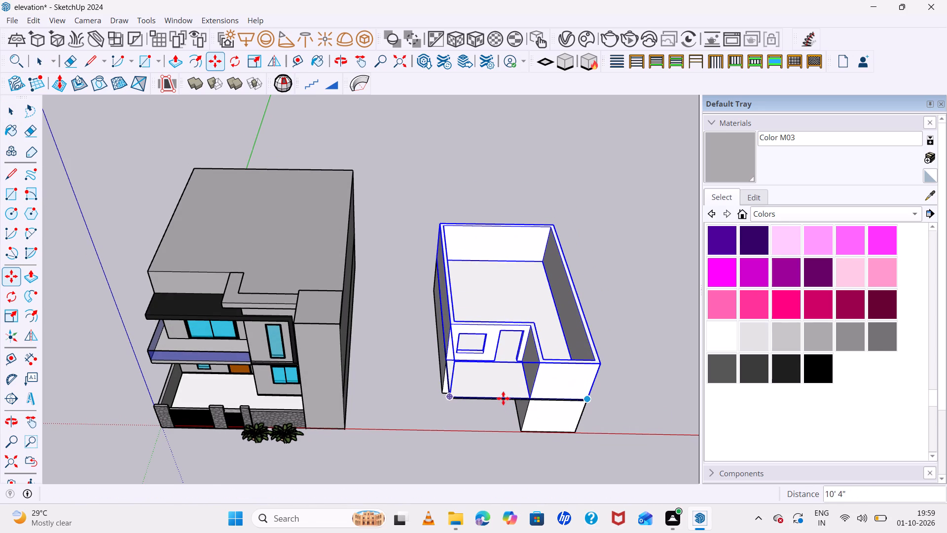
Copy the rectangular slab up onto the second-storey walls, aligned with their top front corner.
key("space")
left_click(503, 397)
scroll(503, 397, "up", 4)
key("m")
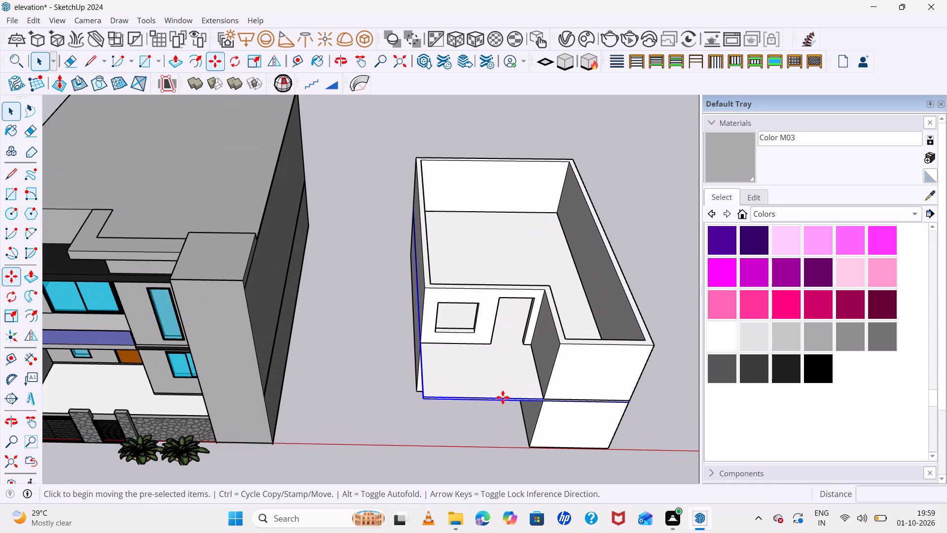
scroll(629, 407, "up", 6)
middle_click_drag(627, 412, 637, 377)
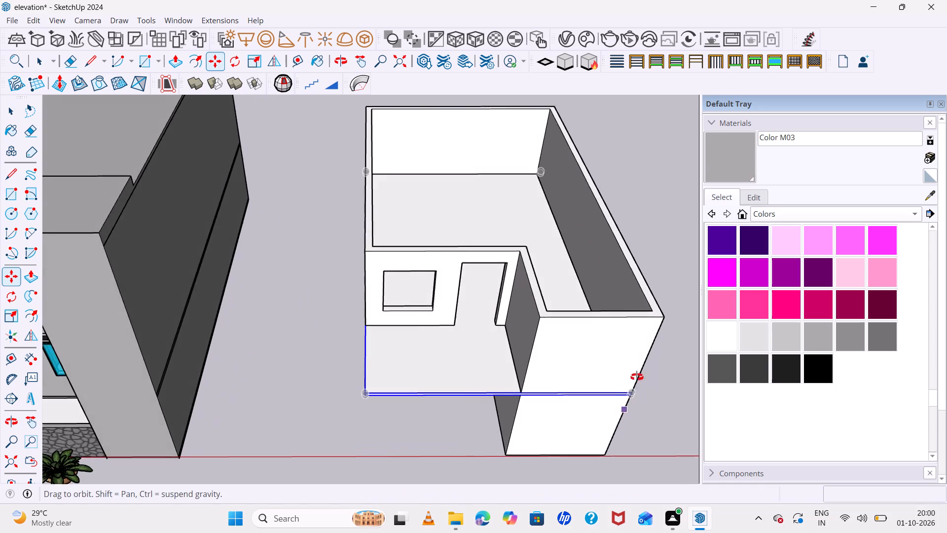
middle_click_drag(637, 377, 634, 355)
scroll(637, 370, "up", 6)
left_click(644, 377)
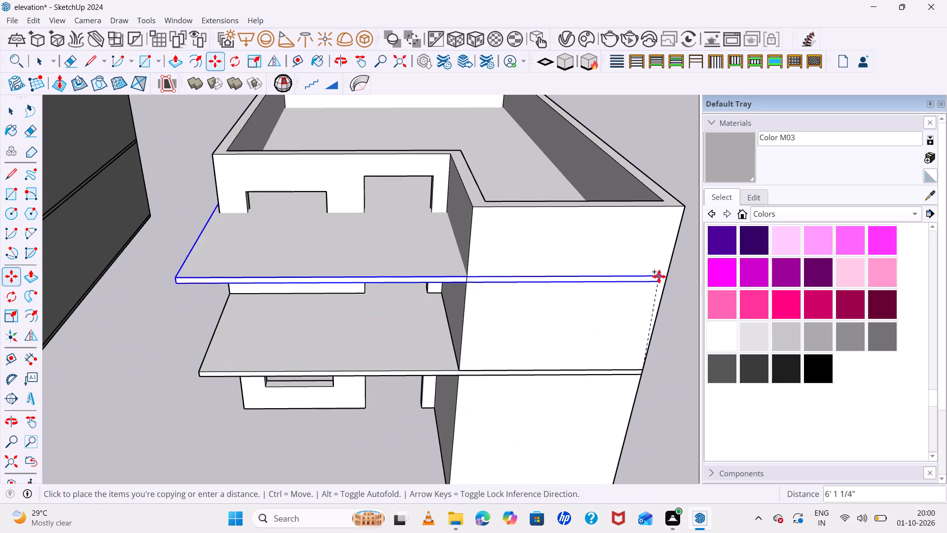
left_click(687, 200)
Copy the second-storey wall group up onto the upper slab's front corner as the third storey.
key("space")
left_click(593, 275)
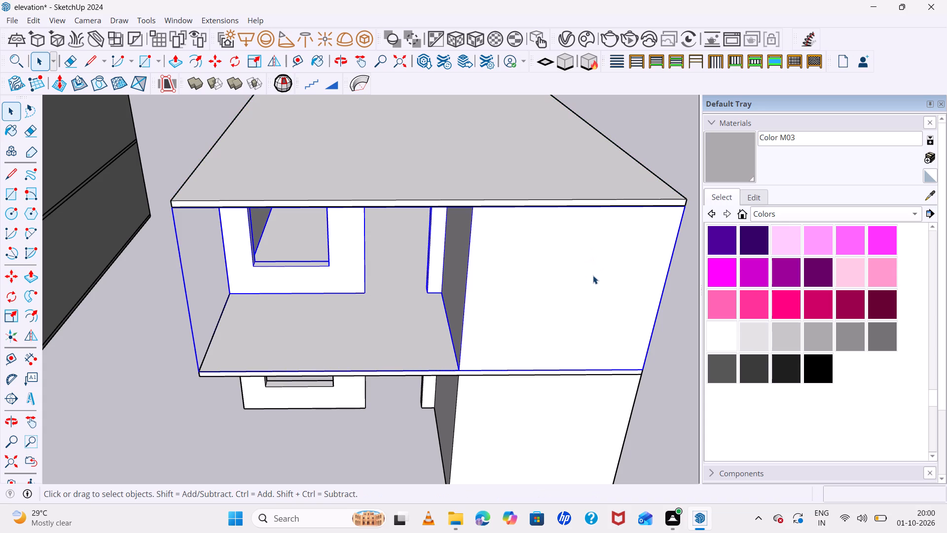
key("m")
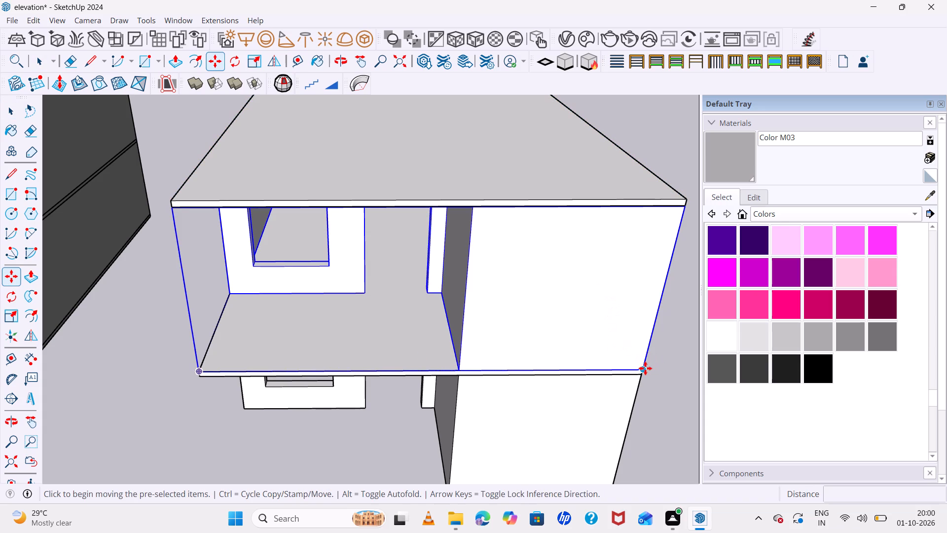
left_click(645, 368)
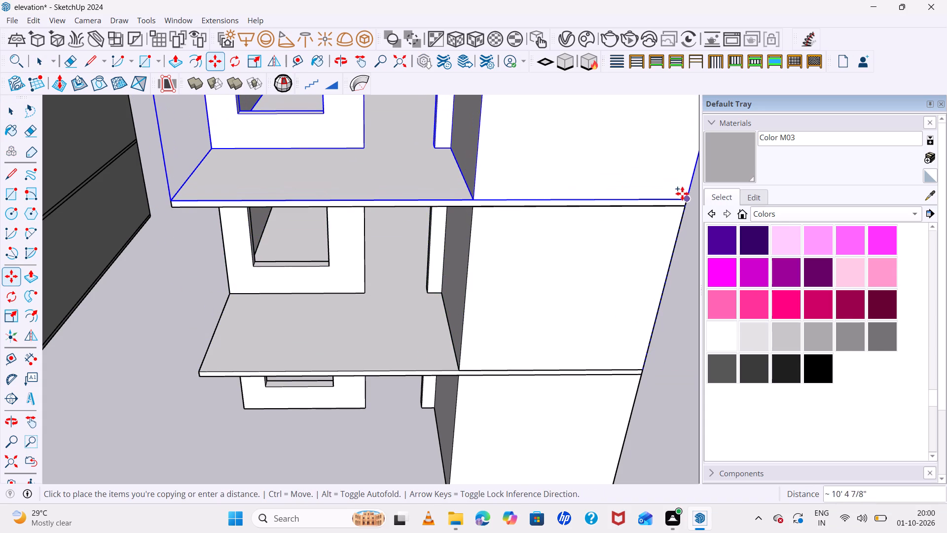
left_click(684, 194)
scroll(537, 278, "down", 13)
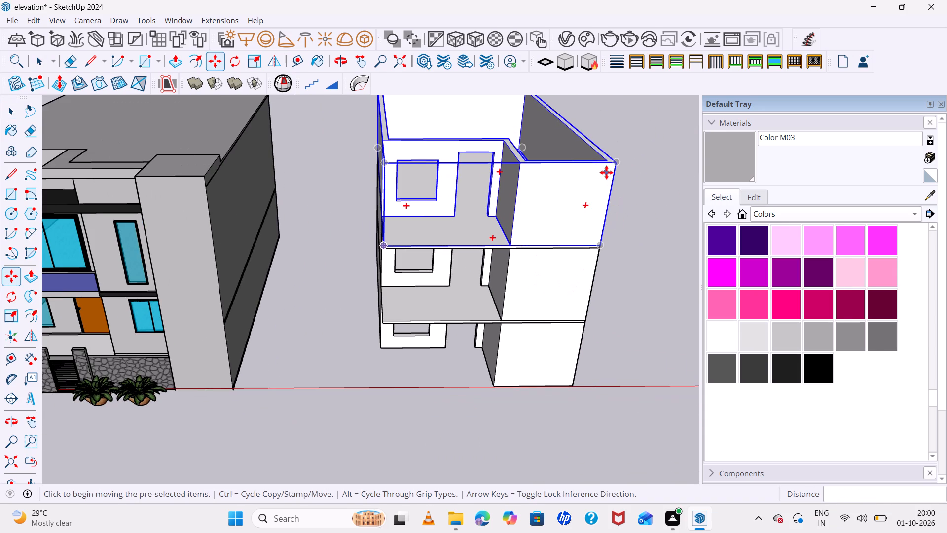
Copy the lowest slab up to the top front corner of the third-storey walls as the roof.
key("space")
left_click(448, 325)
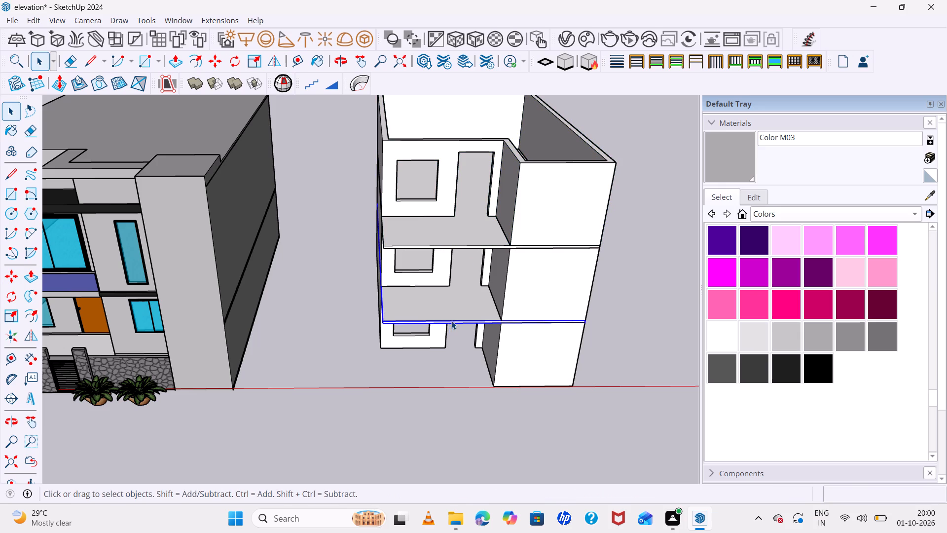
key("m")
scroll(582, 325, "up", 9)
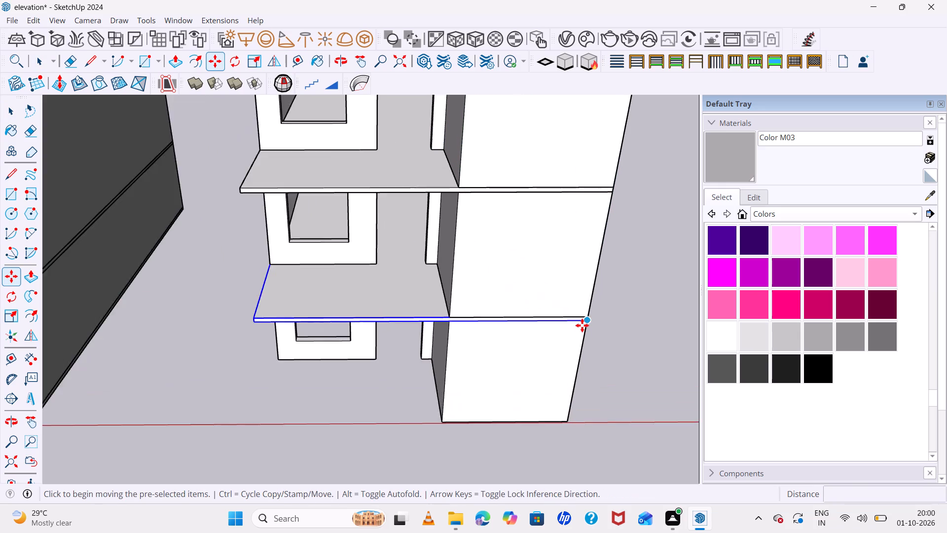
scroll(582, 325, "up", 4)
left_click(589, 320)
scroll(601, 194, "down", 7)
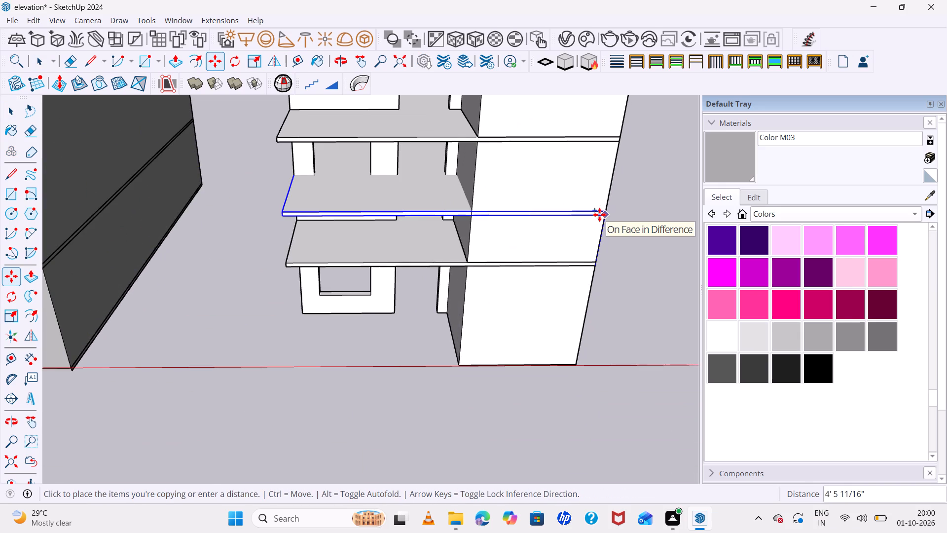
scroll(599, 215, "down", 20)
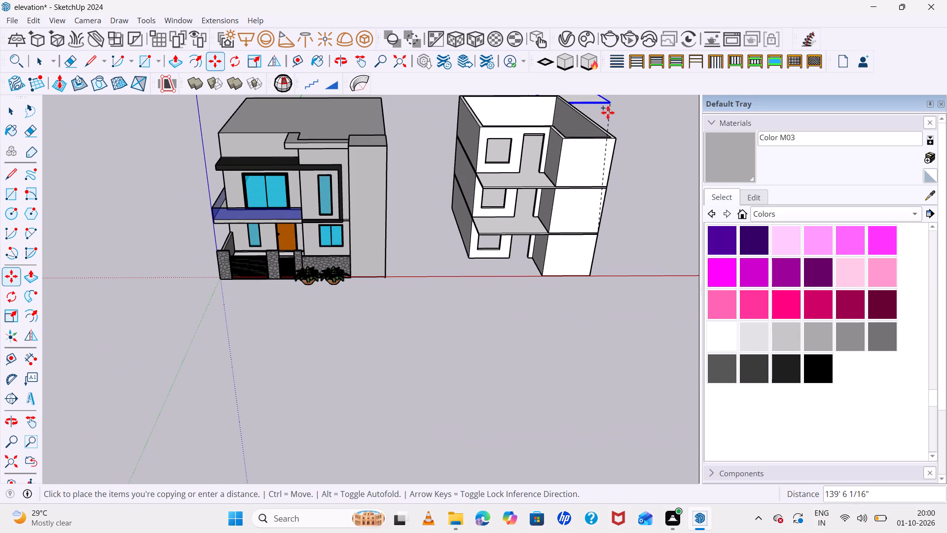
scroll(617, 141, "up", 5)
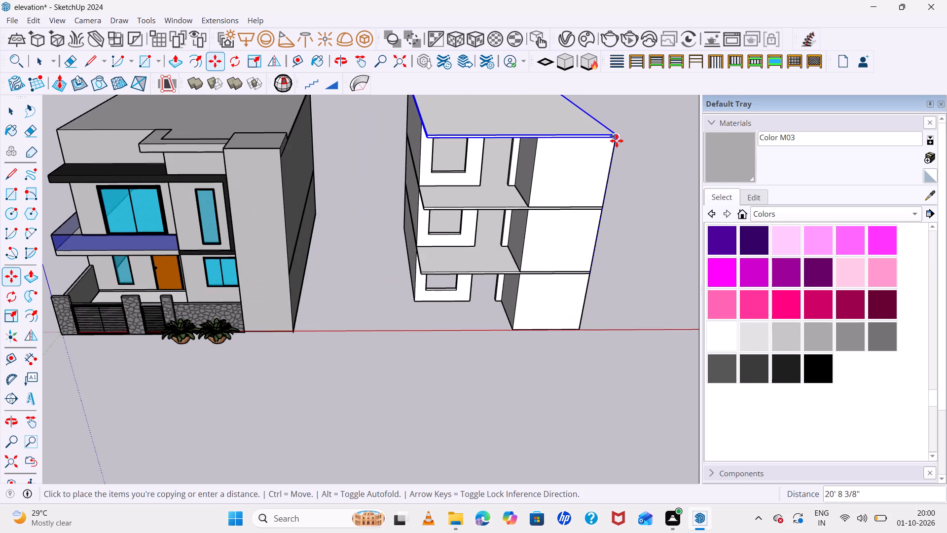
scroll(617, 141, "up", 4)
left_click(616, 139)
Examine the stacked three-storey block from low and frontal viewpoints beside the house.
scroll(563, 205, "down", 13)
middle_click_drag(521, 290, 429, 166)
scroll(521, 252, "up", 7)
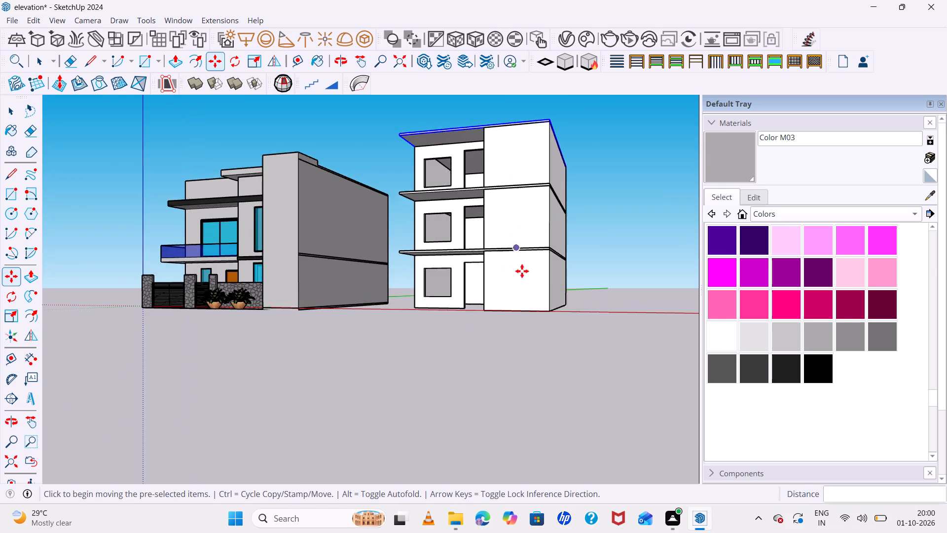
scroll(517, 301, "up", 5)
middle_click_drag(518, 318, 574, 362)
scroll(661, 271, "down", 7)
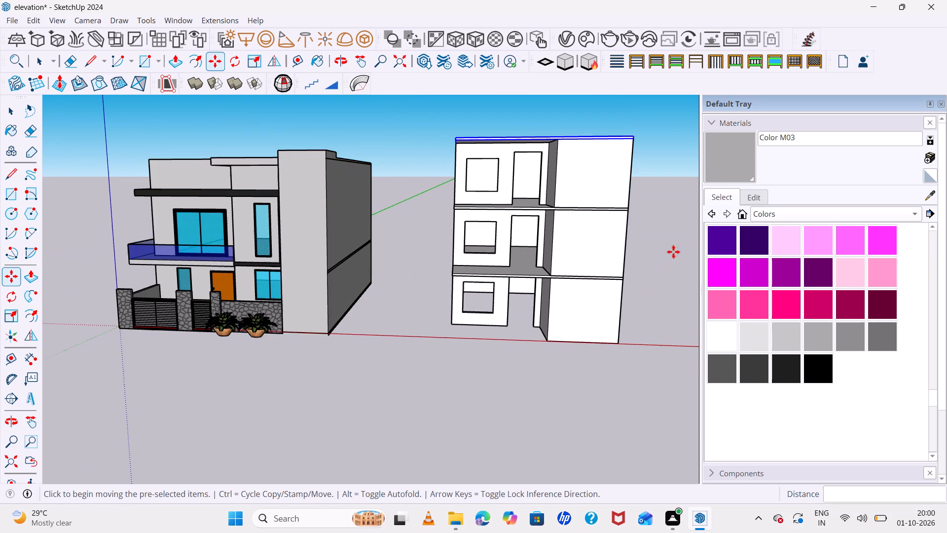
scroll(672, 132, "up", 4)
middle_click_drag(637, 207, 665, 204)
scroll(665, 204, "up", 1)
key("space")
left_click(643, 235)
In the second-storey wall group, push the door opening's side face across about 4' 5" to close the doorway.
middle_click_drag(622, 327, 662, 336)
scroll(384, 282, "up", 8)
scroll(551, 287, "up", 1)
middle_click_drag(551, 287, 484, 307)
scroll(398, 308, "up", 8)
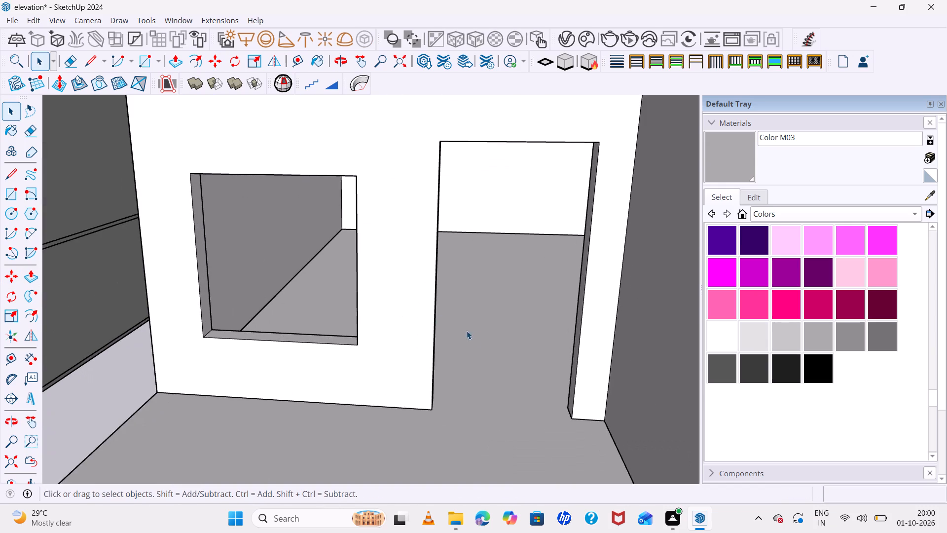
middle_click_drag(475, 334, 450, 334)
scroll(369, 332, "up", 6)
left_click(297, 370)
double_click(307, 368)
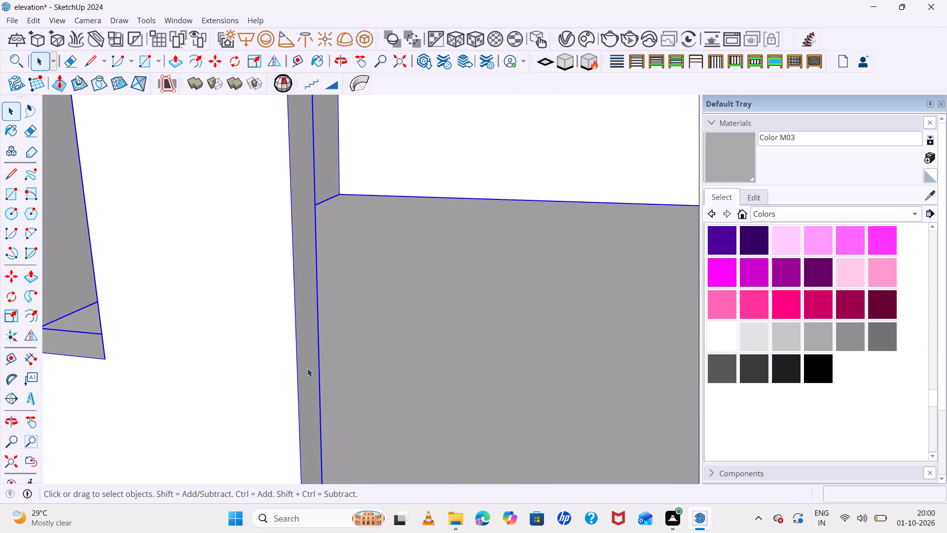
left_click(307, 368)
left_click(307, 368)
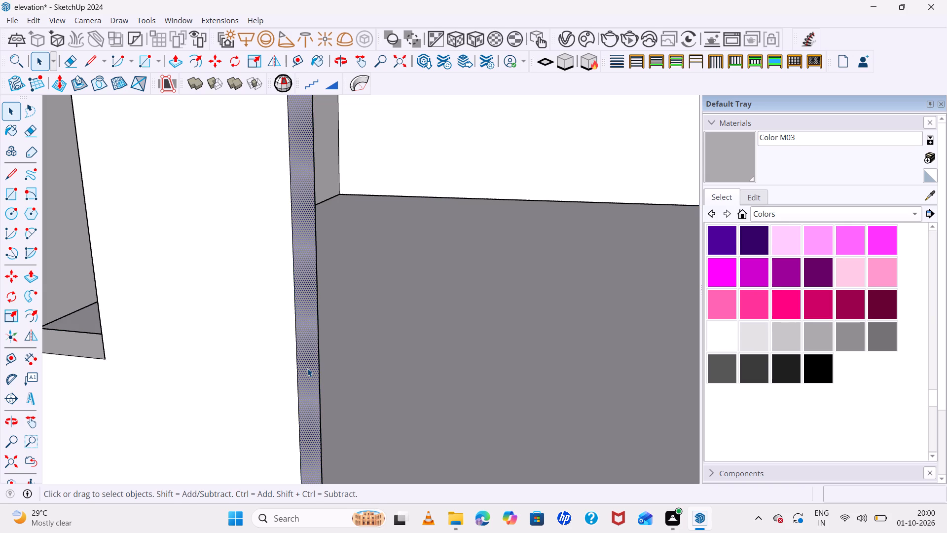
key("p")
left_click(307, 368)
scroll(446, 379, "down", 8)
scroll(433, 333, "down", 4)
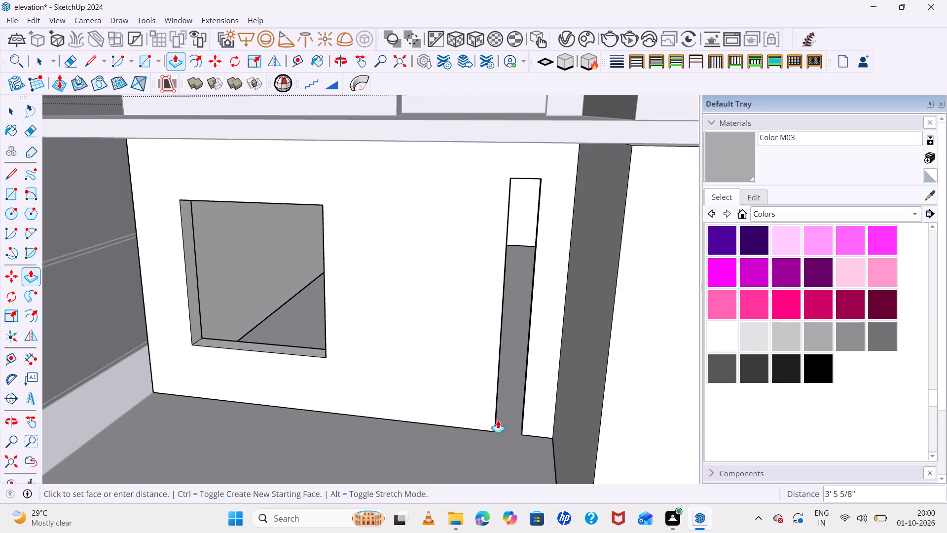
left_click(522, 433)
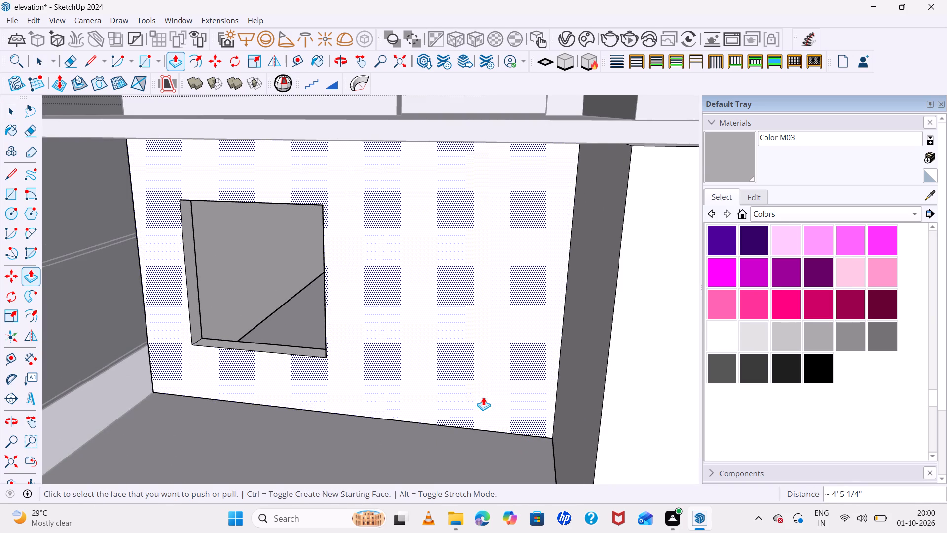
Widen the second-storey window opening by pushing its side jamb face about 5' 5" toward the closed doorway.
key("space")
middle_click_drag(323, 297, 355, 301)
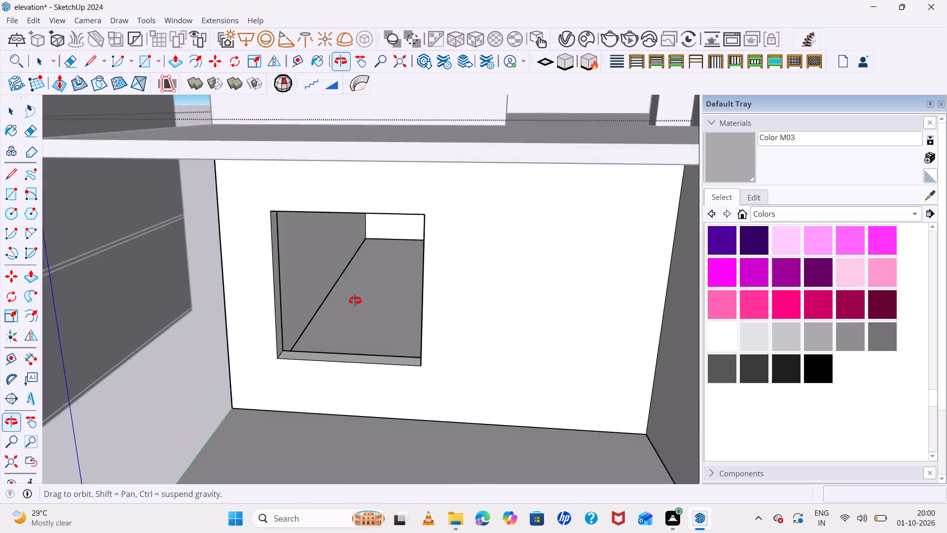
middle_click_drag(355, 301, 436, 286)
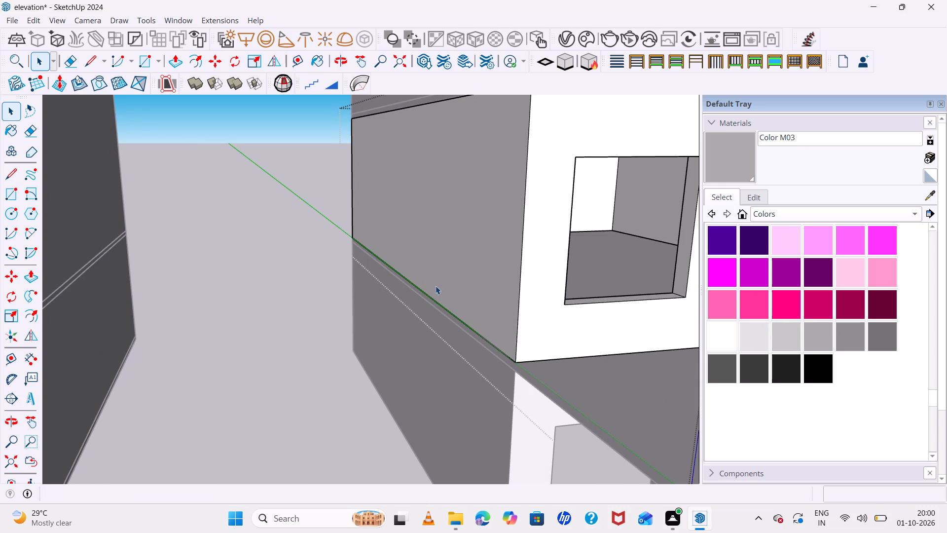
scroll(537, 261, "down", 8)
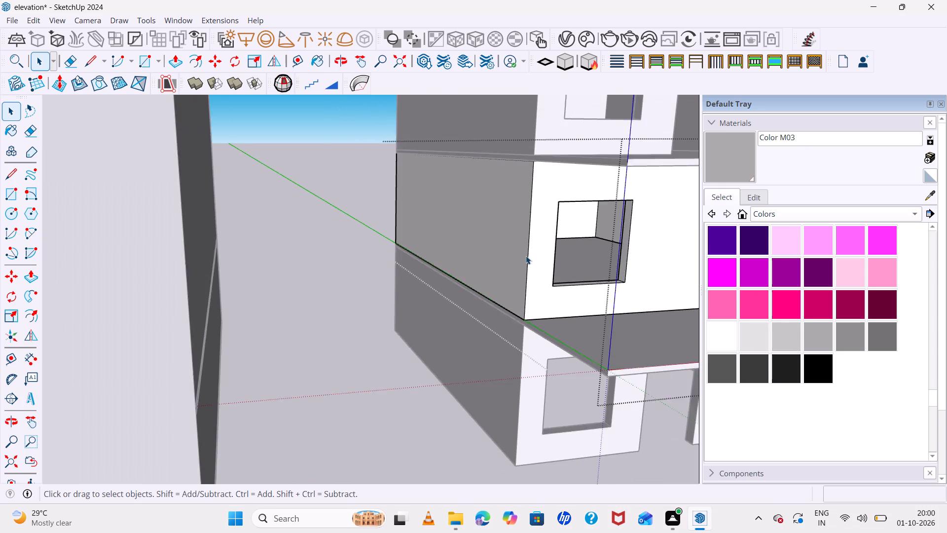
scroll(526, 256, "down", 3)
scroll(622, 259, "up", 4)
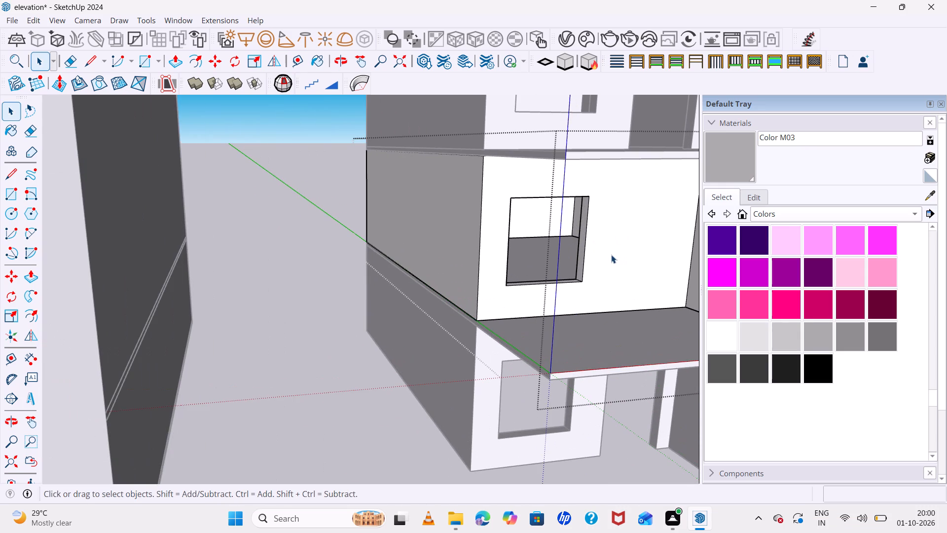
scroll(604, 244, "up", 3)
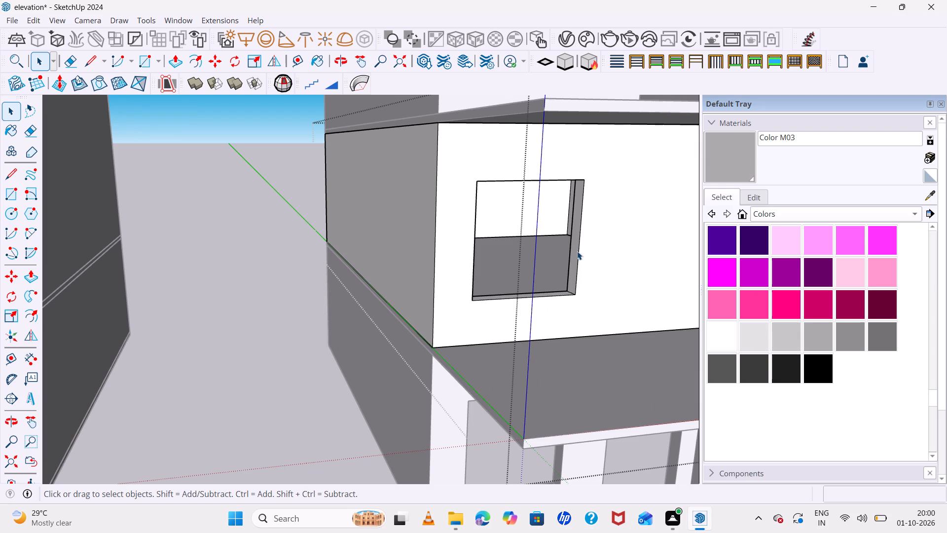
left_click(577, 251)
key("p")
left_click(575, 253)
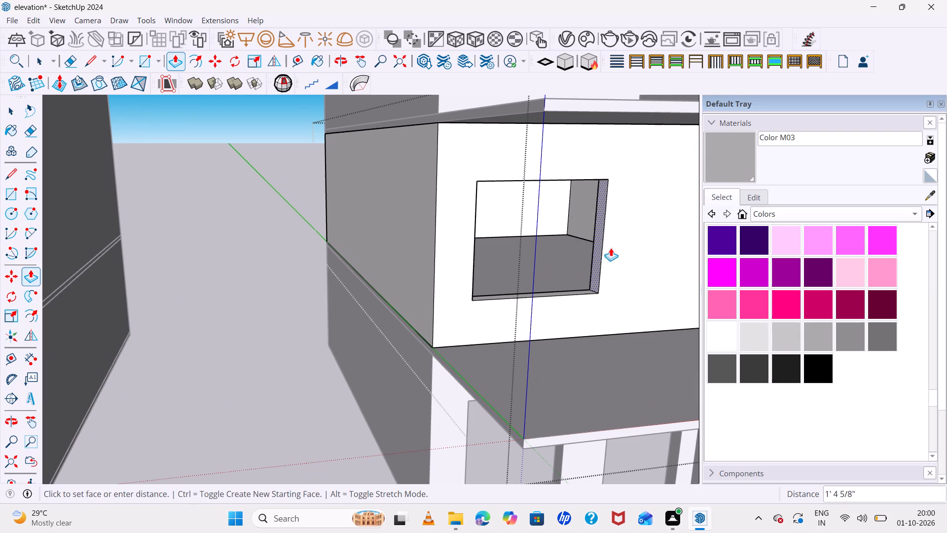
scroll(621, 247, "down", 7)
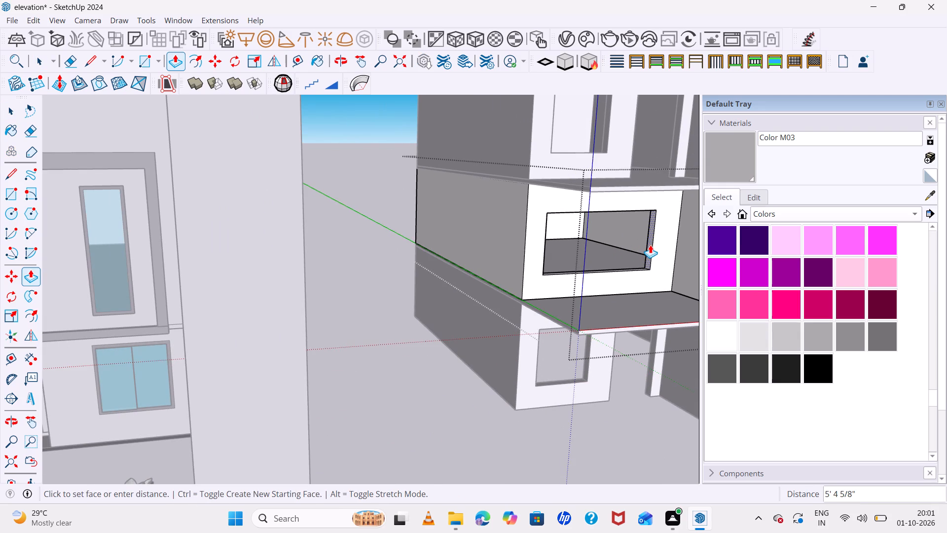
left_click(646, 246)
Push the second-storey window's opposite jamb face inward about 1' 7" to narrow the opening from that side.
middle_click_drag(633, 277, 562, 282)
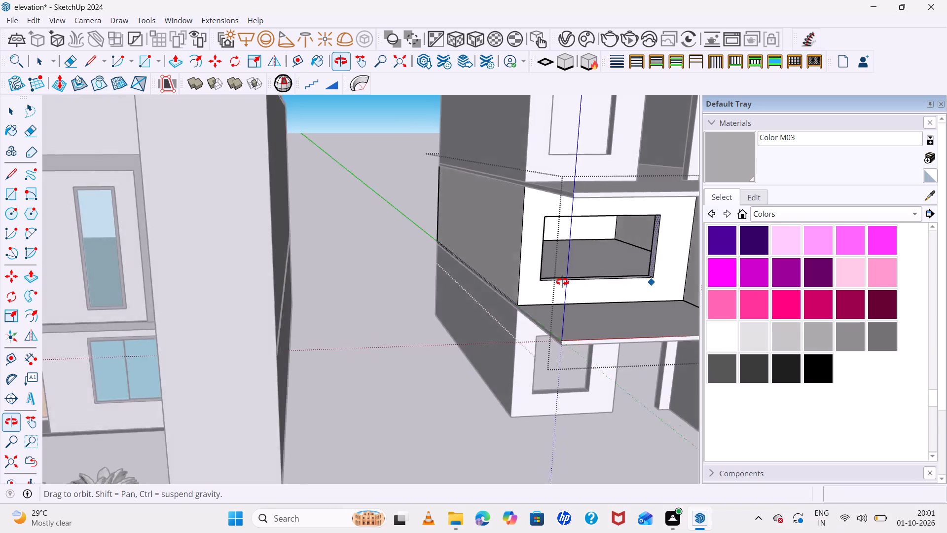
middle_click_drag(562, 282, 491, 242)
scroll(506, 229, "up", 7)
middle_click_drag(521, 236, 491, 249)
key("space")
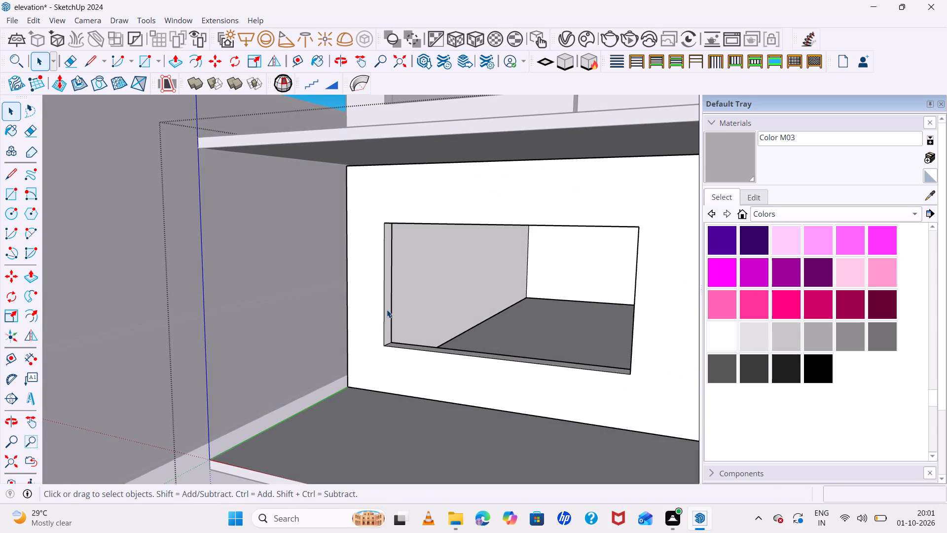
left_click(387, 309)
key("p")
left_click(392, 309)
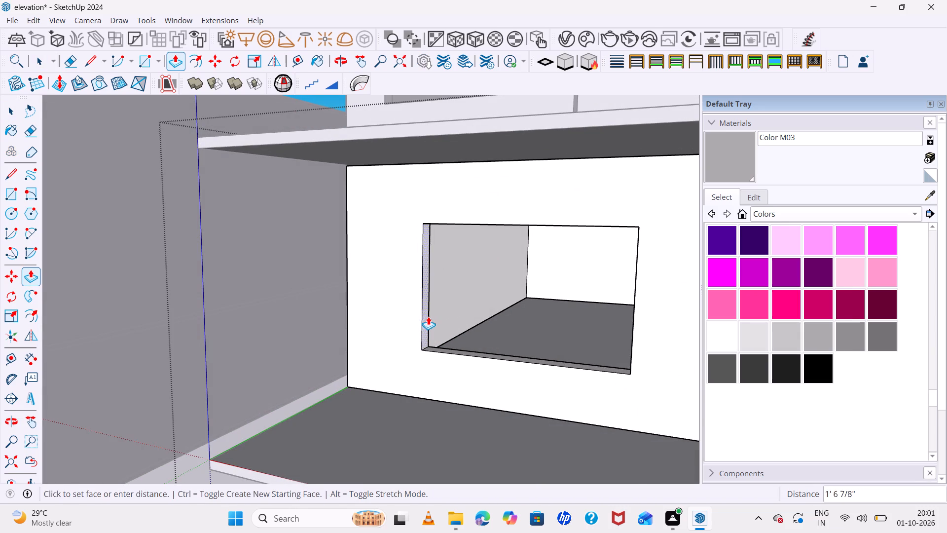
left_click(424, 316)
scroll(375, 310, "down", 7)
middle_click_drag(390, 329, 498, 330)
key("space")
Open the third-storey wall group for editing and push the door opening's head face slightly downward.
scroll(475, 280, "down", 5)
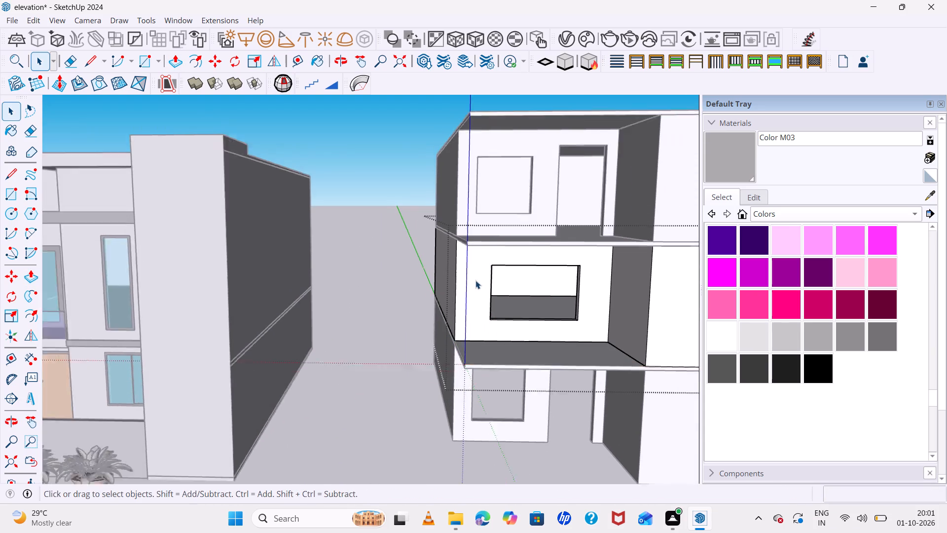
scroll(475, 280, "down", 2)
middle_click_drag(505, 276, 504, 285)
scroll(504, 285, "up", 1)
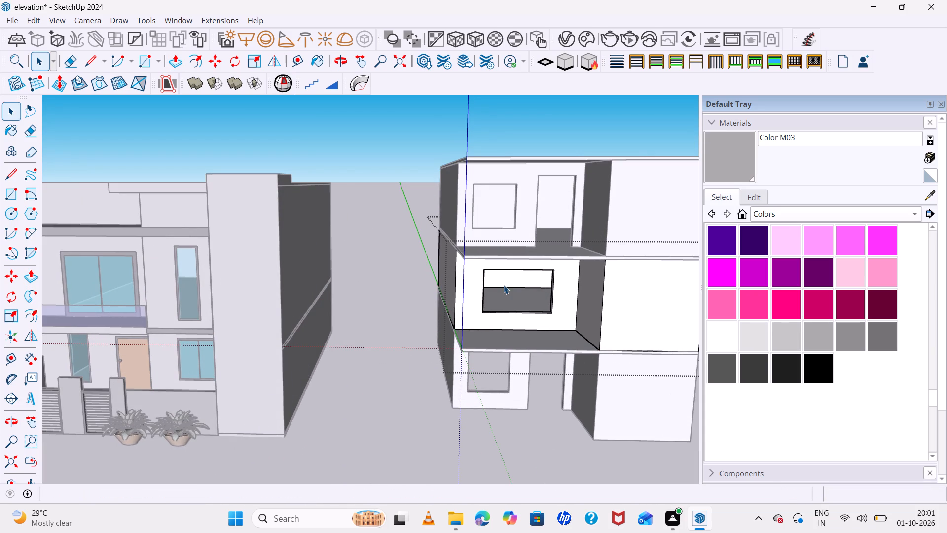
scroll(517, 199, "up", 3)
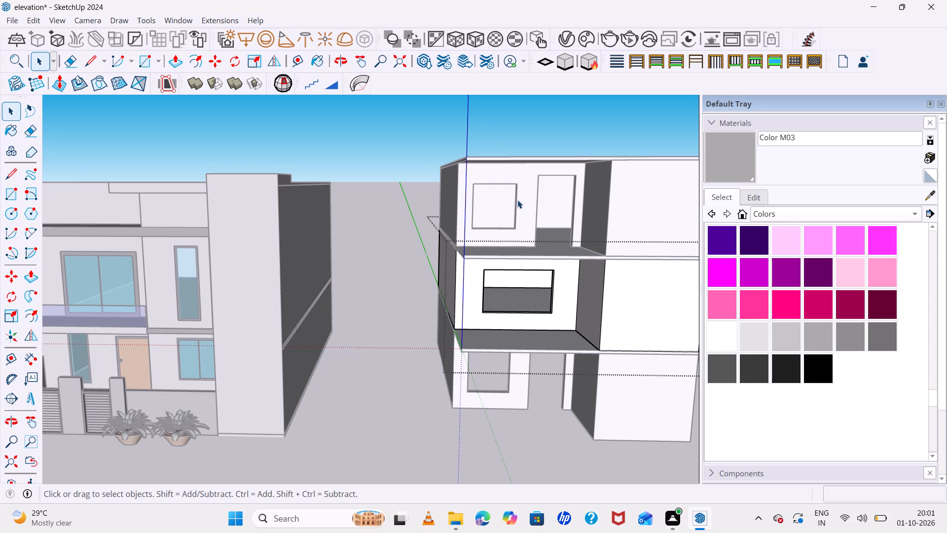
scroll(517, 200, "up", 2)
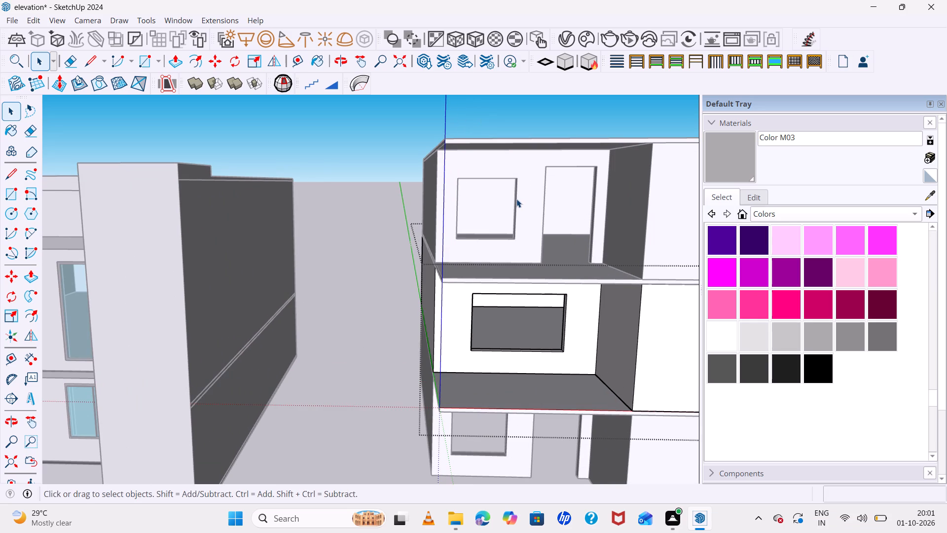
scroll(516, 199, "down", 1)
middle_click_drag(516, 199, 500, 154)
scroll(502, 160, "up", 8)
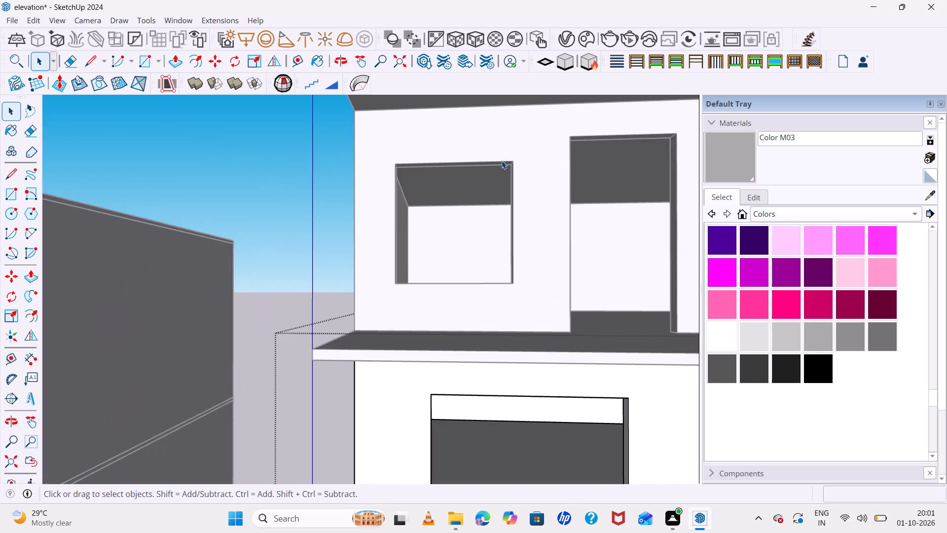
scroll(497, 165, "up", 3)
middle_click_drag(497, 167, 496, 155)
scroll(591, 134, "down", 6)
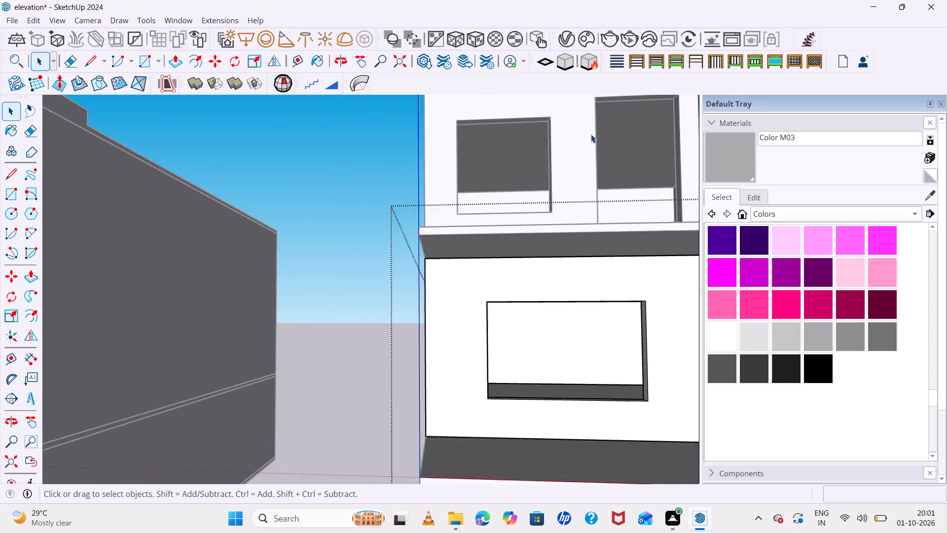
scroll(591, 134, "down", 6)
scroll(626, 119, "up", 6)
left_click(622, 106)
double_click(622, 106)
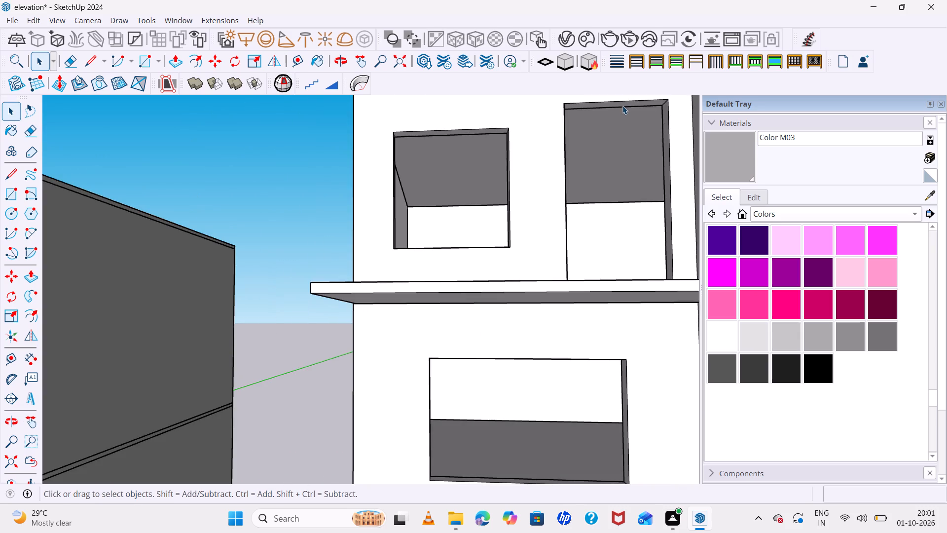
left_click(622, 106)
key("p")
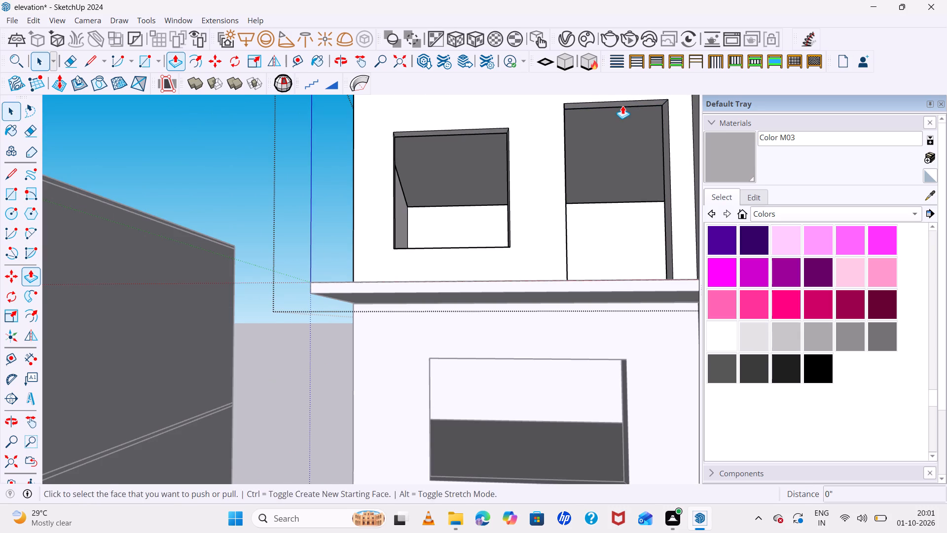
left_click(622, 106)
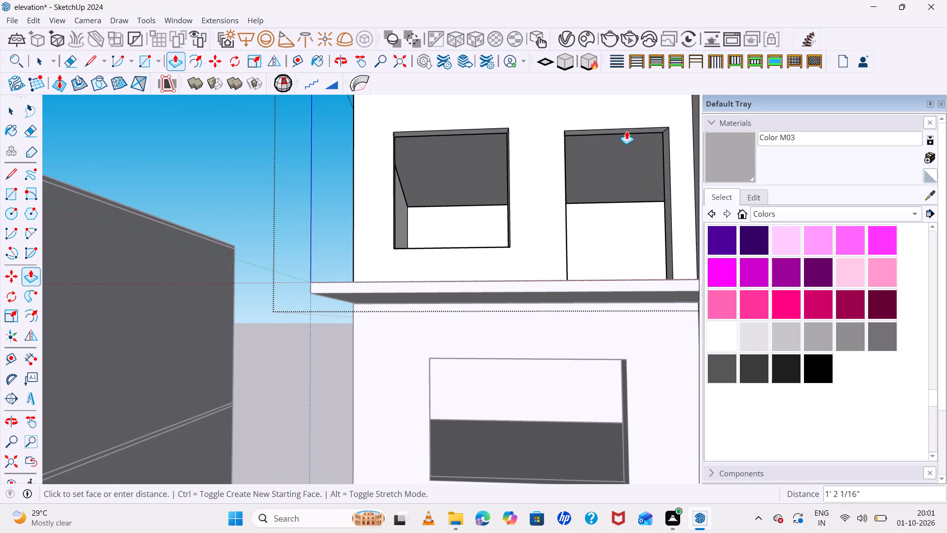
left_click(623, 118)
Push the third-storey window opening's head face down about 5' 5" to close the window.
left_click(460, 131)
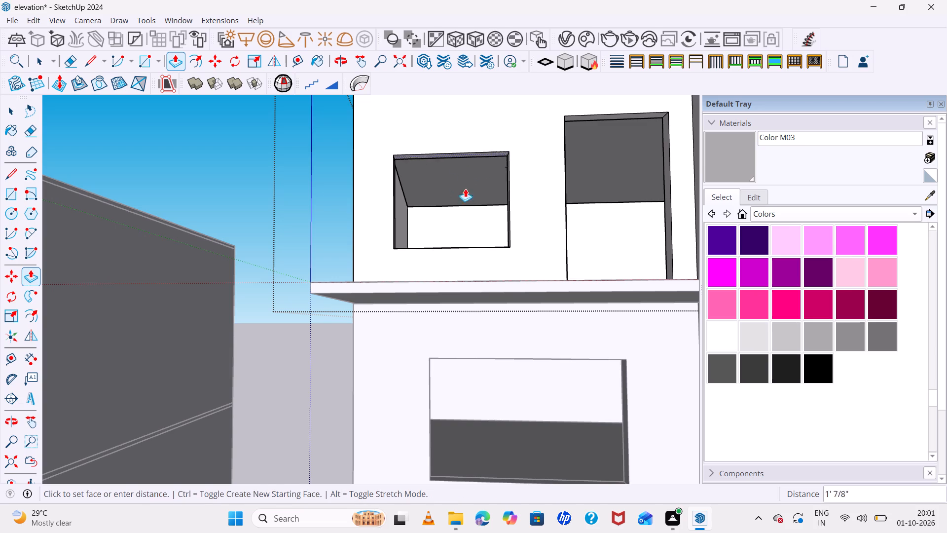
left_click(482, 251)
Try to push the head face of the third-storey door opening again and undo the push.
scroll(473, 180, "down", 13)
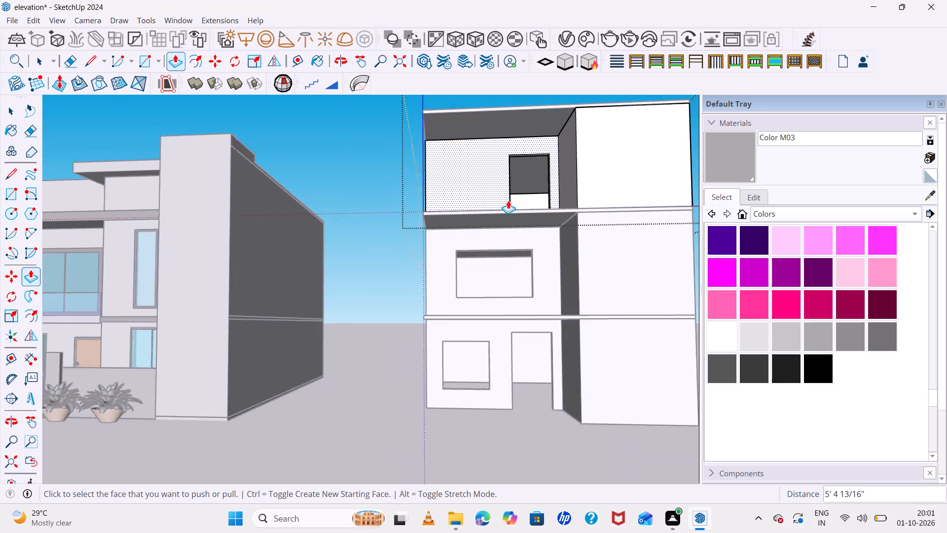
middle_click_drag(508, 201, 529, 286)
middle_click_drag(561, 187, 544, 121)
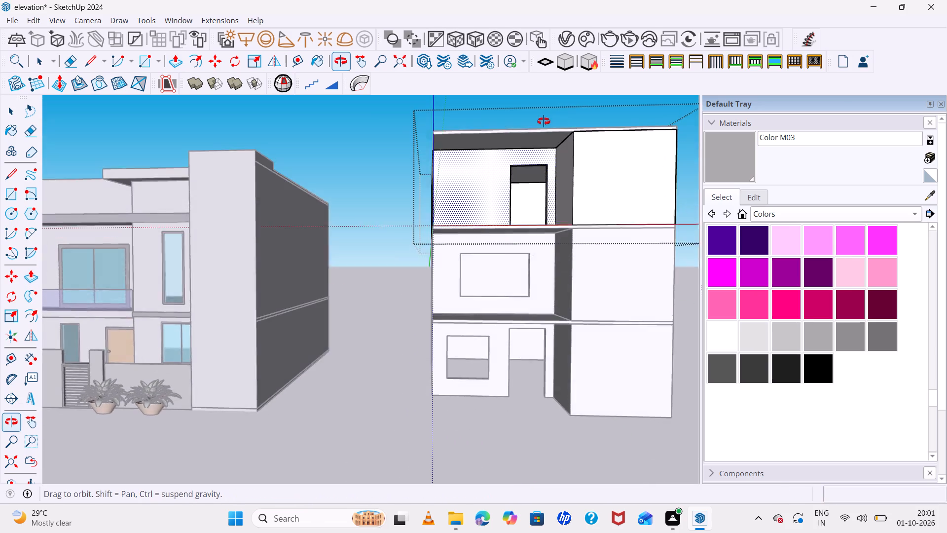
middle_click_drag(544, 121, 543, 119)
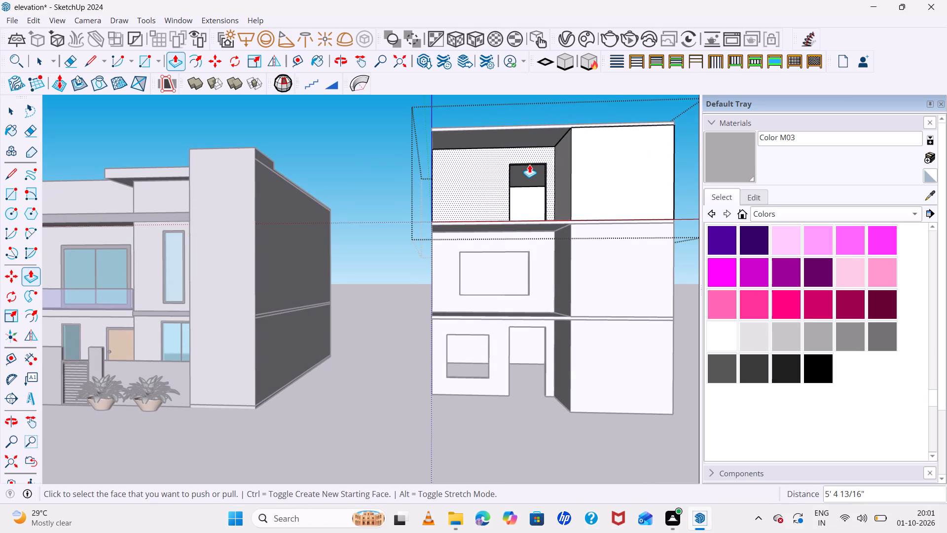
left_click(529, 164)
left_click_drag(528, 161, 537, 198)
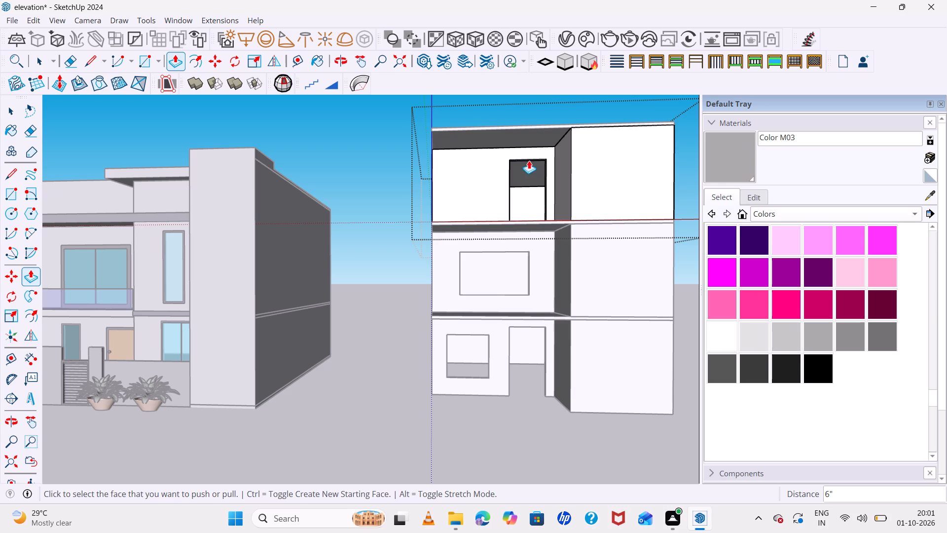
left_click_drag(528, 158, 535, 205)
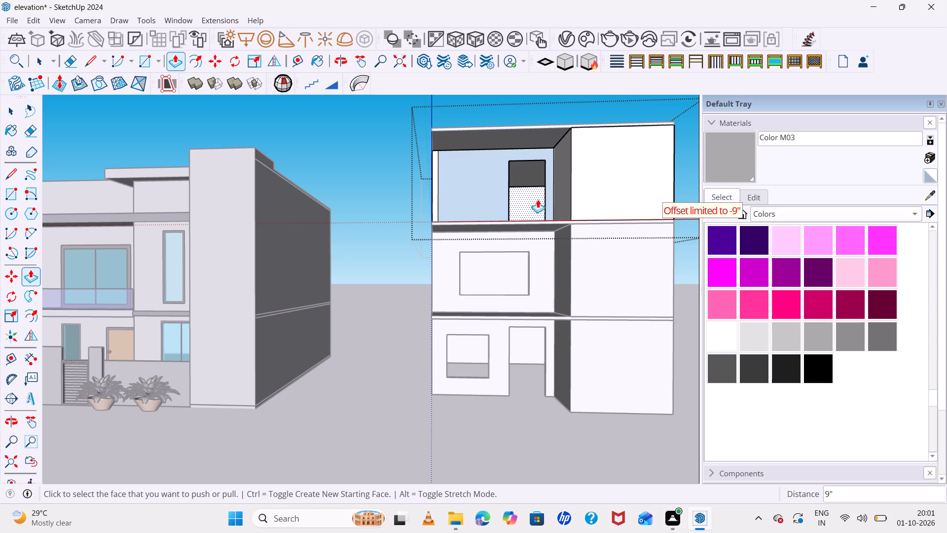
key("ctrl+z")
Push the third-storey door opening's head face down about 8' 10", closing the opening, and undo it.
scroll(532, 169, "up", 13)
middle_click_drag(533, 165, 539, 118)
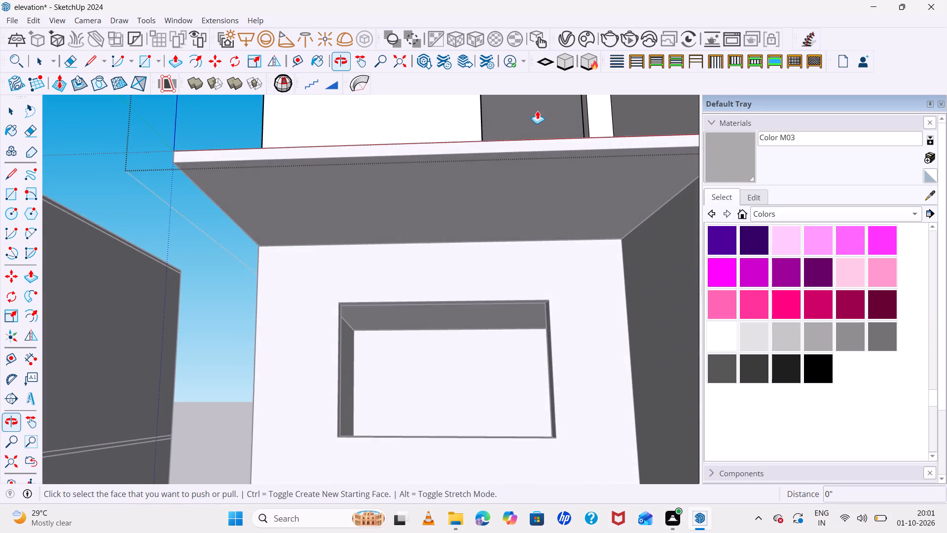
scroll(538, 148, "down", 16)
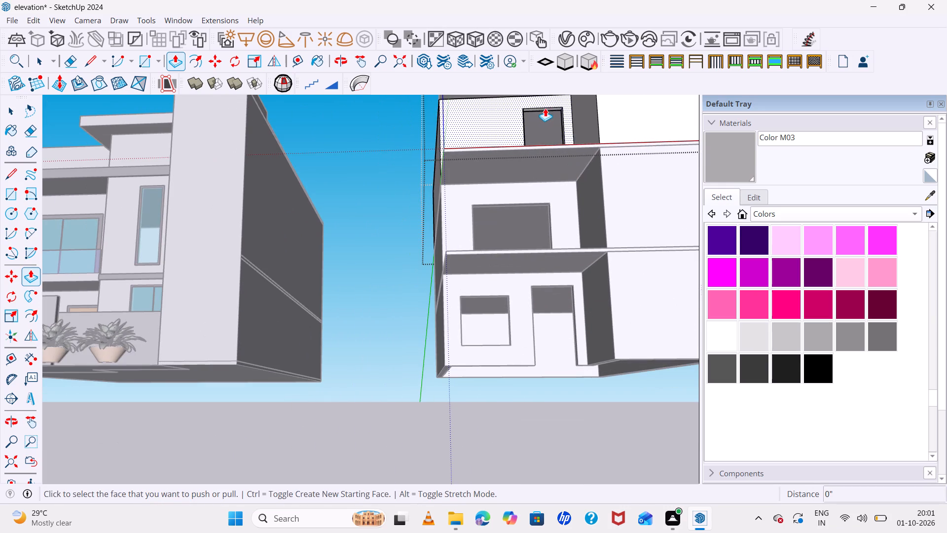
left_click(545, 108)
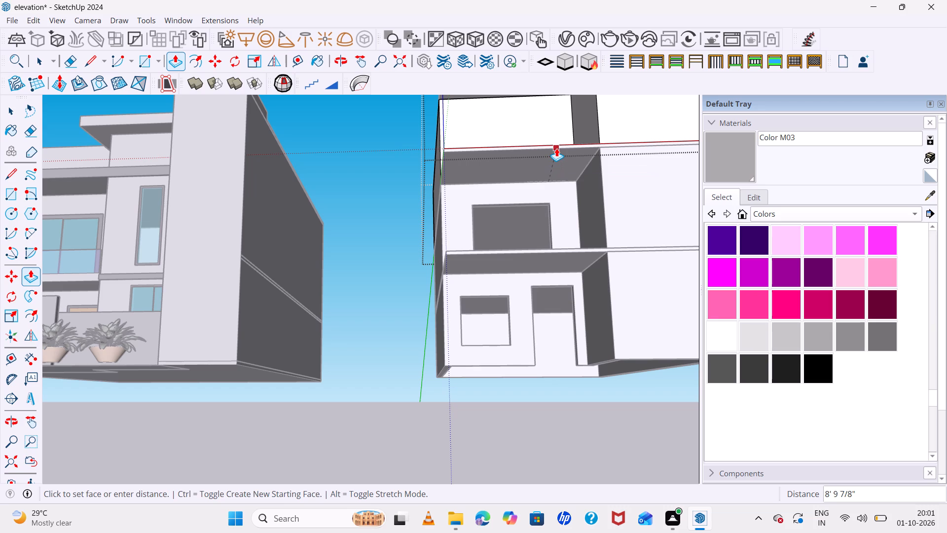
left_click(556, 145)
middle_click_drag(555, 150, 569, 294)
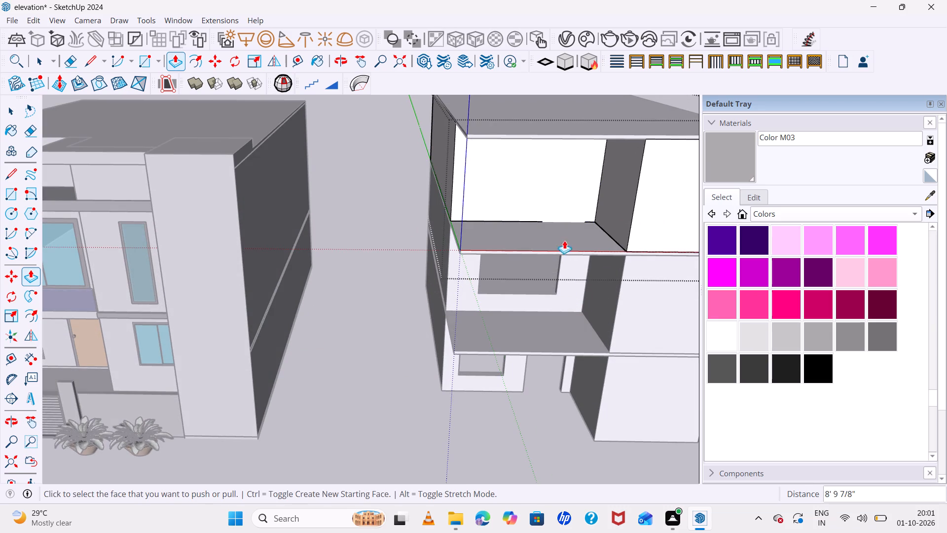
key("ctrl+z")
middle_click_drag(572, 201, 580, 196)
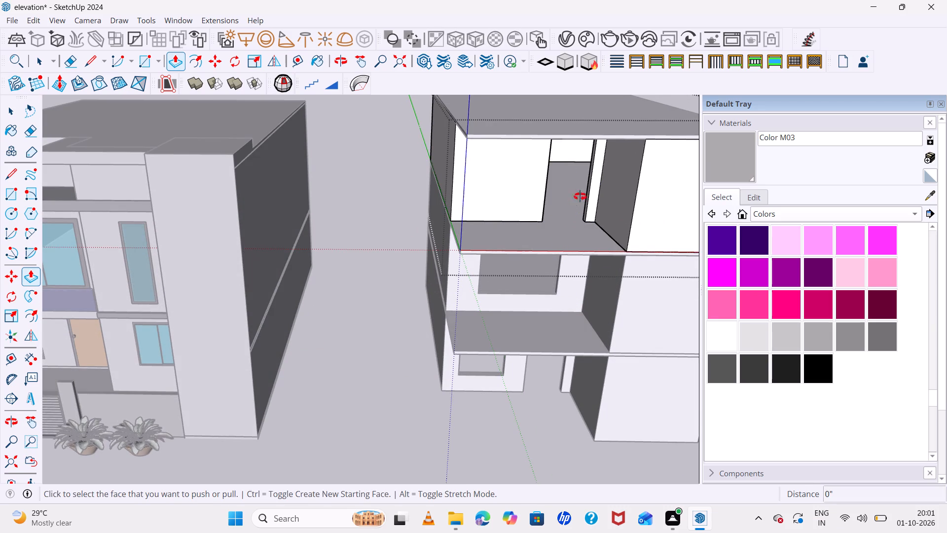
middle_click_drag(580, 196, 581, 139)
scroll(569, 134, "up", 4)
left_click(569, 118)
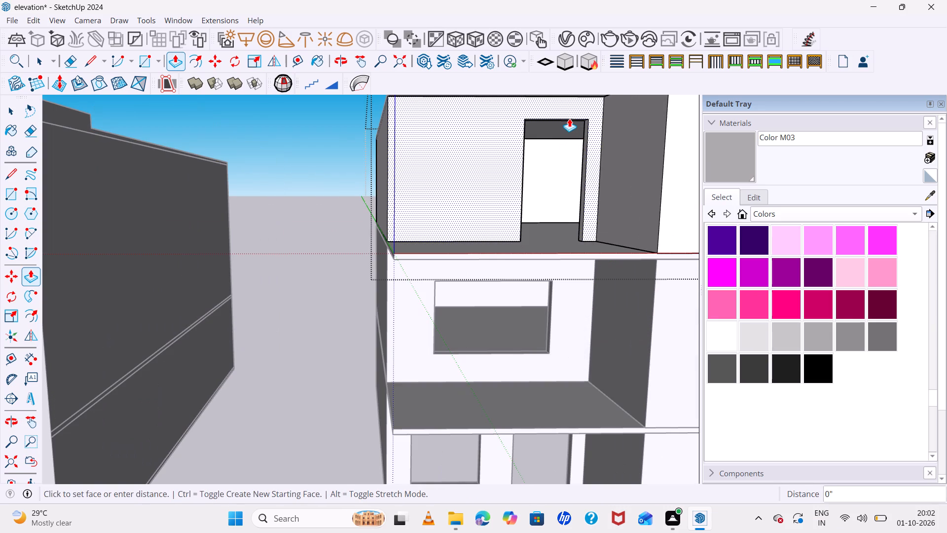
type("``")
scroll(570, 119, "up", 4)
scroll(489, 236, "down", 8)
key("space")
Push the third-storey door opening's head face down about 8' 6" to close the doorway, and leave the wall group.
scroll(550, 197, "up", 1)
middle_click_drag(551, 196, 561, 101)
scroll(510, 97, "up", 5)
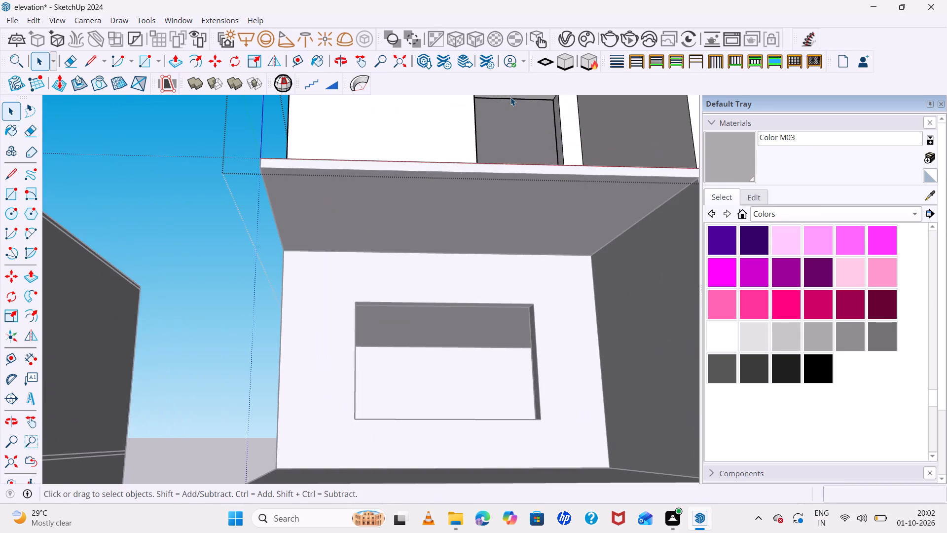
scroll(510, 99, "down", 12)
scroll(594, 220, "down", 14)
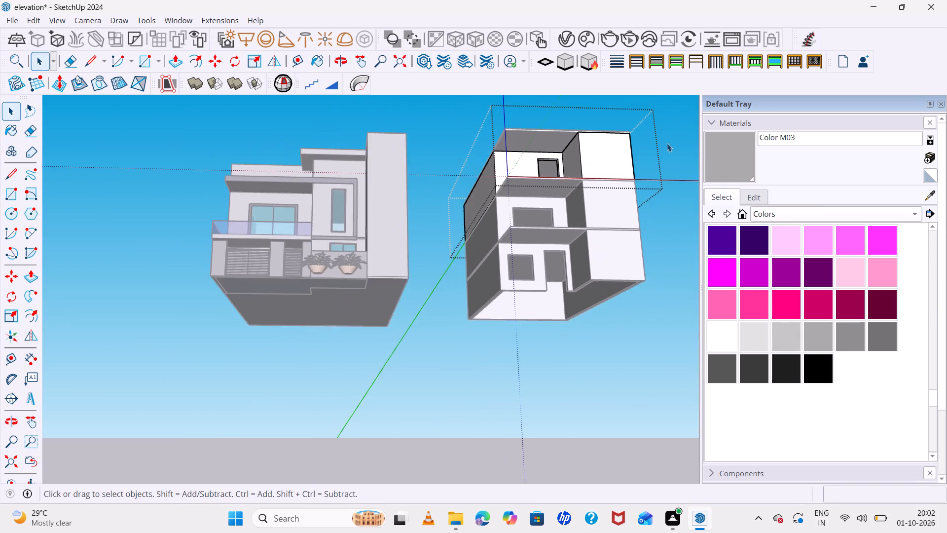
scroll(666, 140, "up", 20)
scroll(666, 140, "up", 1)
left_click(472, 199)
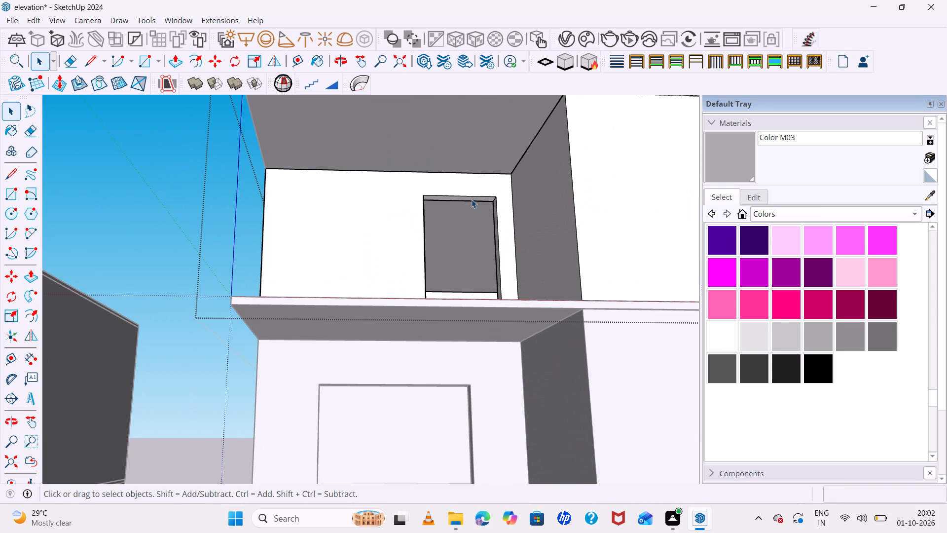
left_click(472, 199)
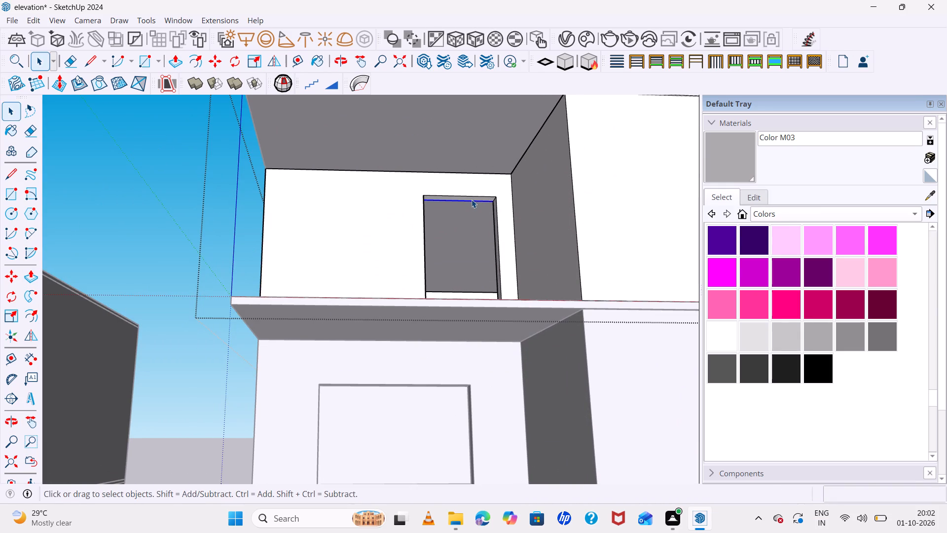
key("p")
left_click(472, 199)
scroll(483, 263, "down", 3)
middle_click_drag(483, 263, 475, 357)
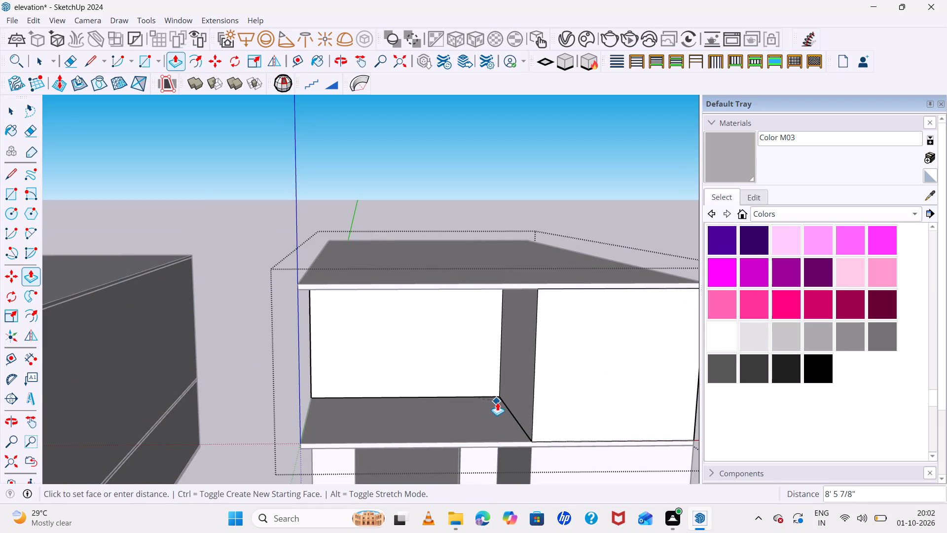
left_click(499, 401)
scroll(401, 355, "down", 6)
middle_click_drag(439, 362, 435, 293)
key("space")
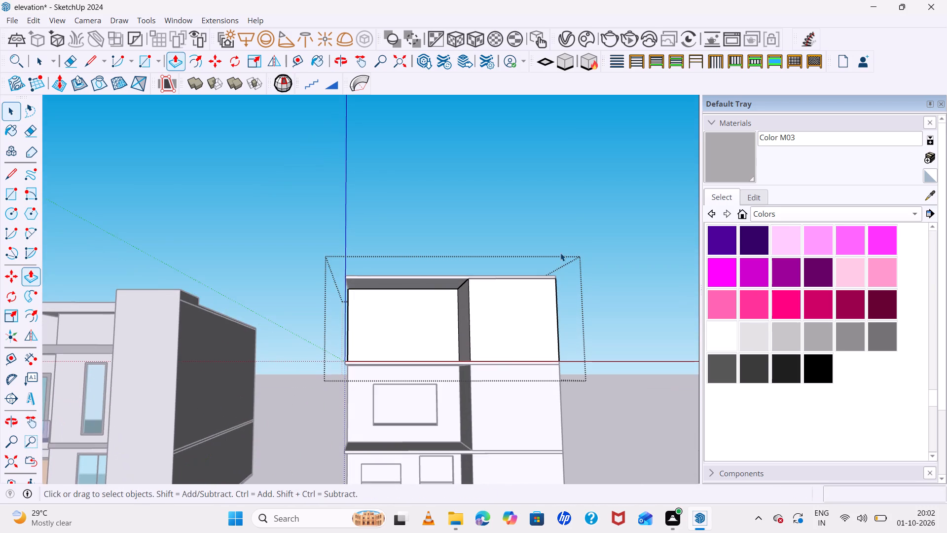
left_click(580, 237)
Inspect the three-storey block beside the two-storey house from the front.
scroll(439, 282, "down", 5)
middle_click_drag(447, 315, 455, 325)
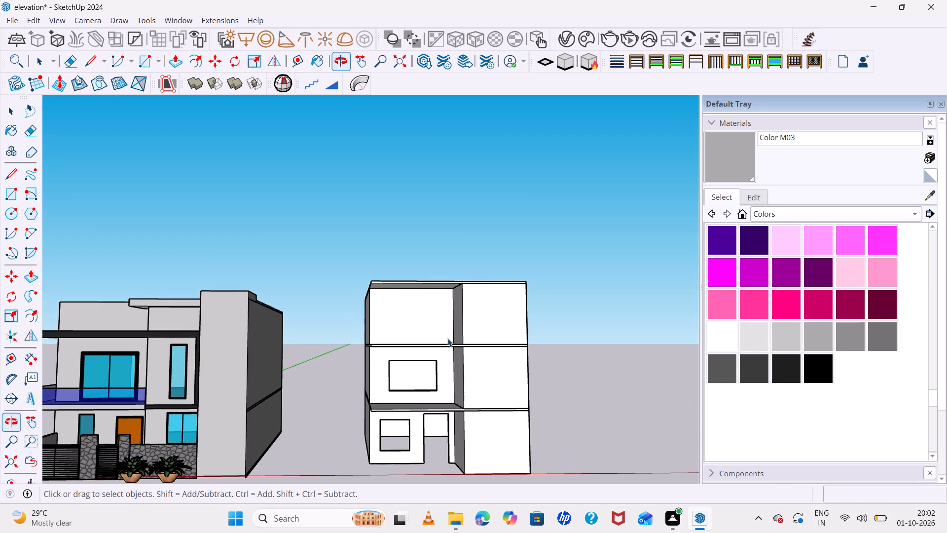
scroll(440, 353, "down", 8)
scroll(542, 366, "down", 2)
middle_click_drag(519, 411, 450, 414)
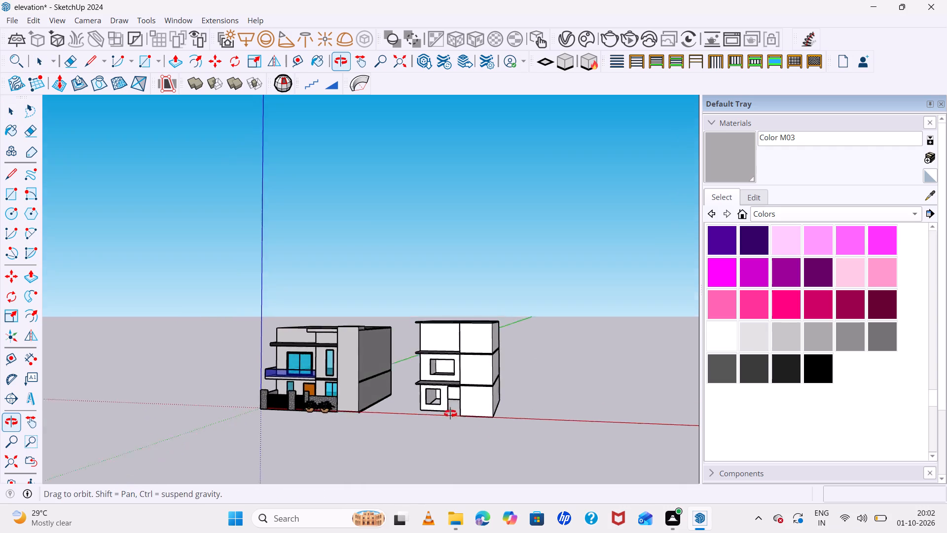
middle_click_drag(450, 414, 462, 386)
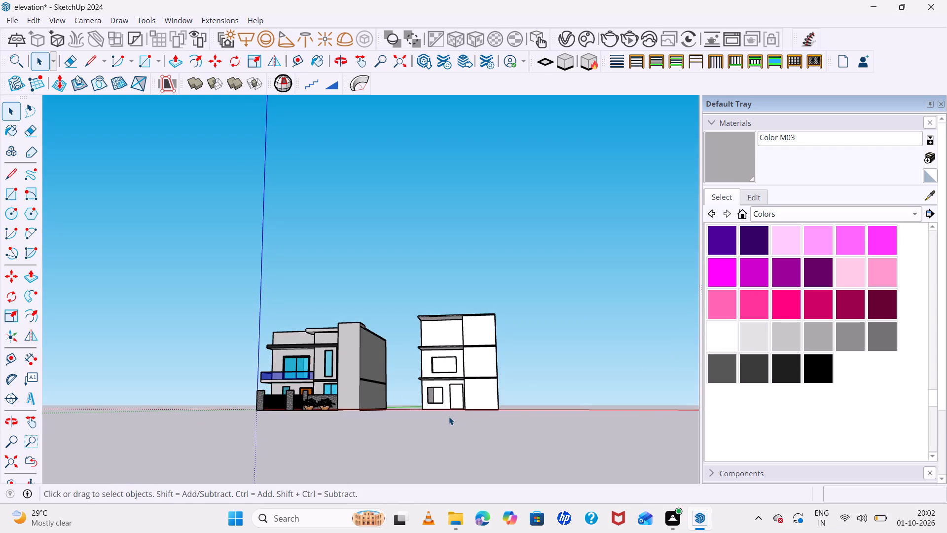
middle_click_drag(458, 388, 473, 415)
scroll(473, 416, "down", 1)
scroll(415, 389, "up", 8)
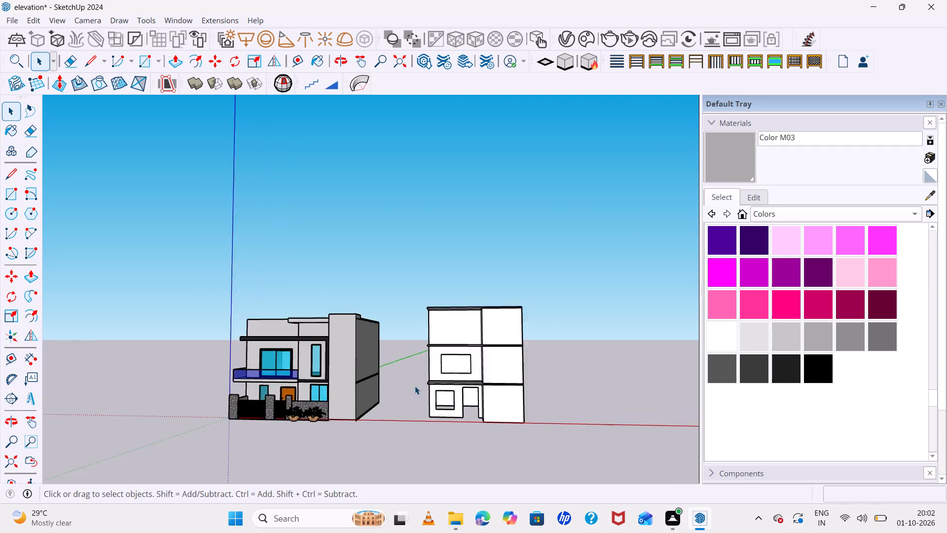
scroll(458, 384, "up", 10)
middle_click_drag(514, 398, 531, 400)
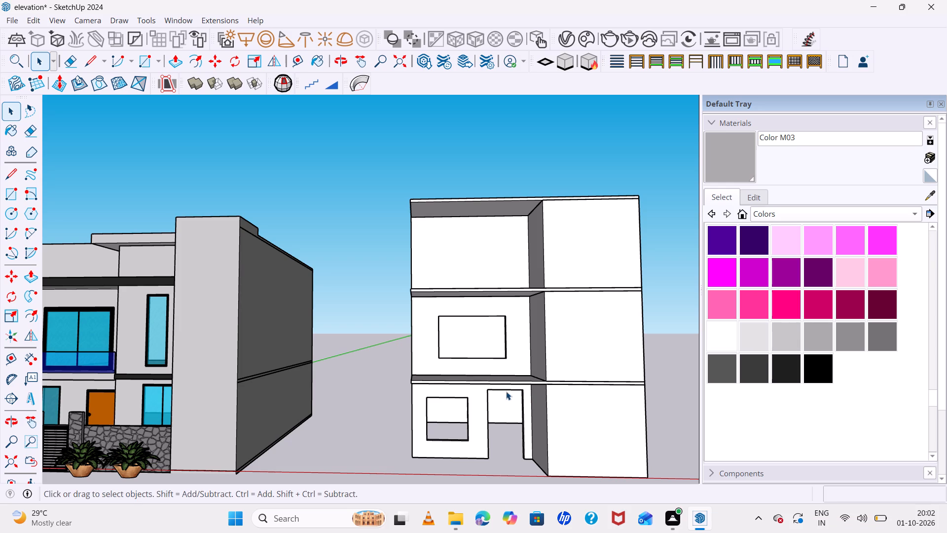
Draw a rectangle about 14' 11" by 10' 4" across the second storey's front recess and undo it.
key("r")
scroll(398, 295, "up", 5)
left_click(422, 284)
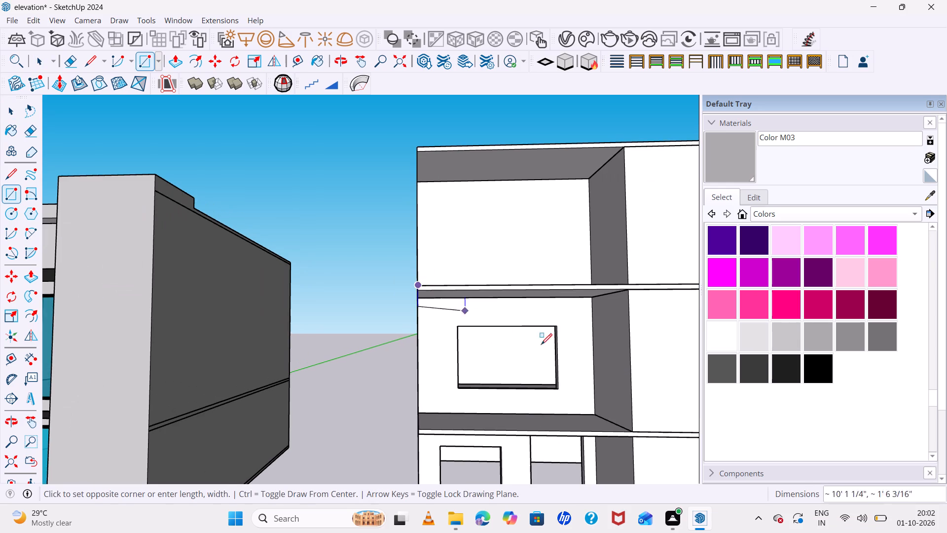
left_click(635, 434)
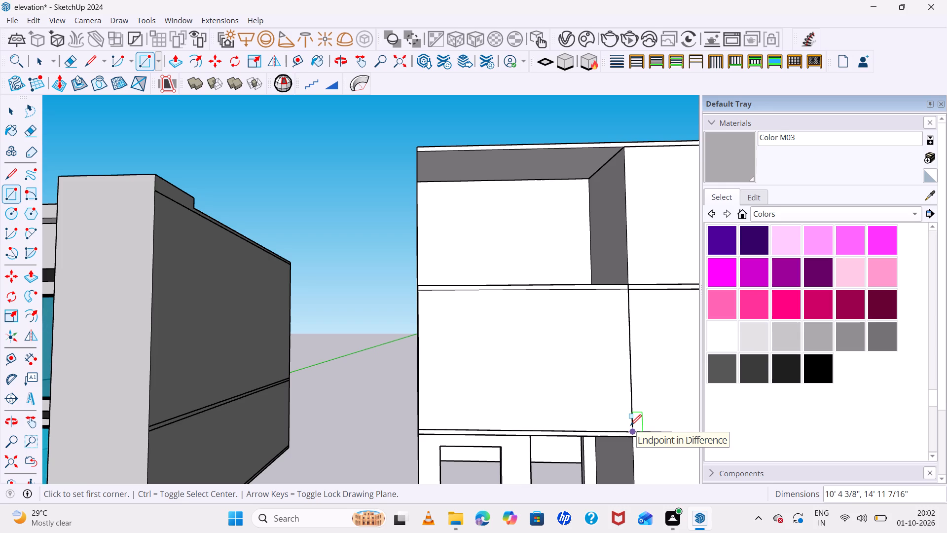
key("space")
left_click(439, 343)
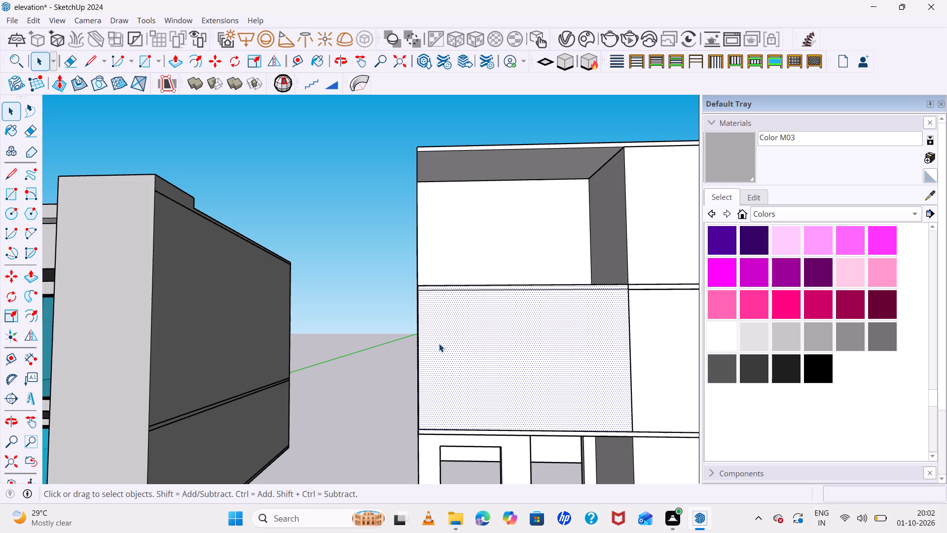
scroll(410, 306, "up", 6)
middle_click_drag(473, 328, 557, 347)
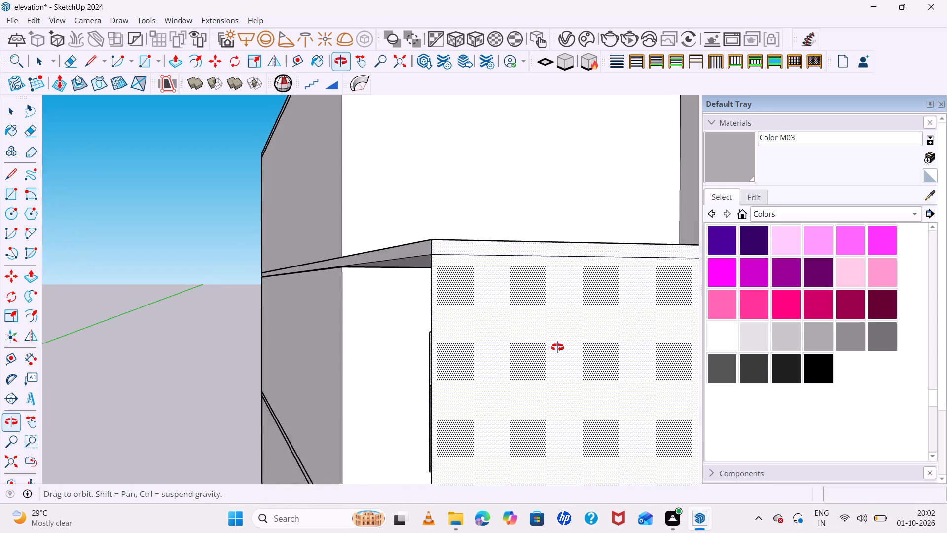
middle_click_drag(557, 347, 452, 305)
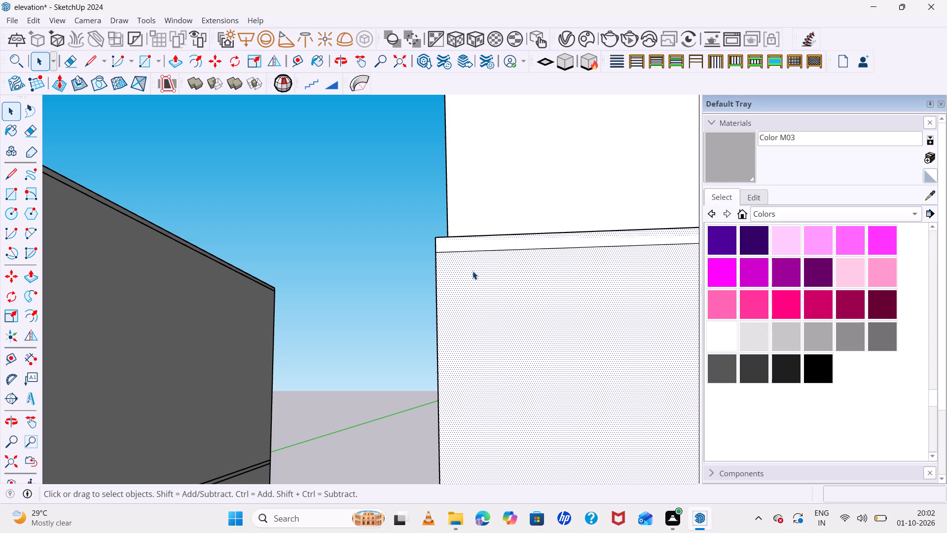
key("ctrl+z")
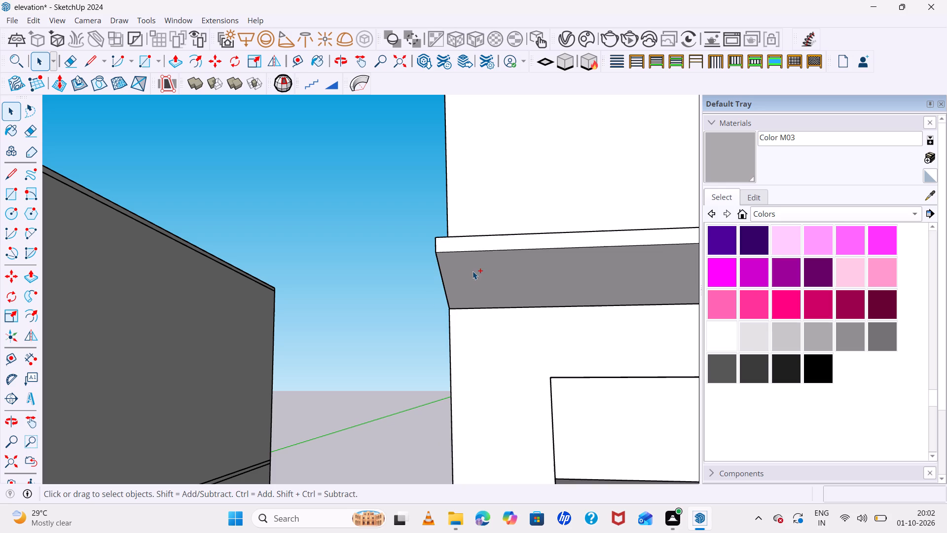
Draw a rectangle about 14' 11" by 10' 8" across the second storey's front recess, covering both slab edges.
key("r")
left_click(435, 236)
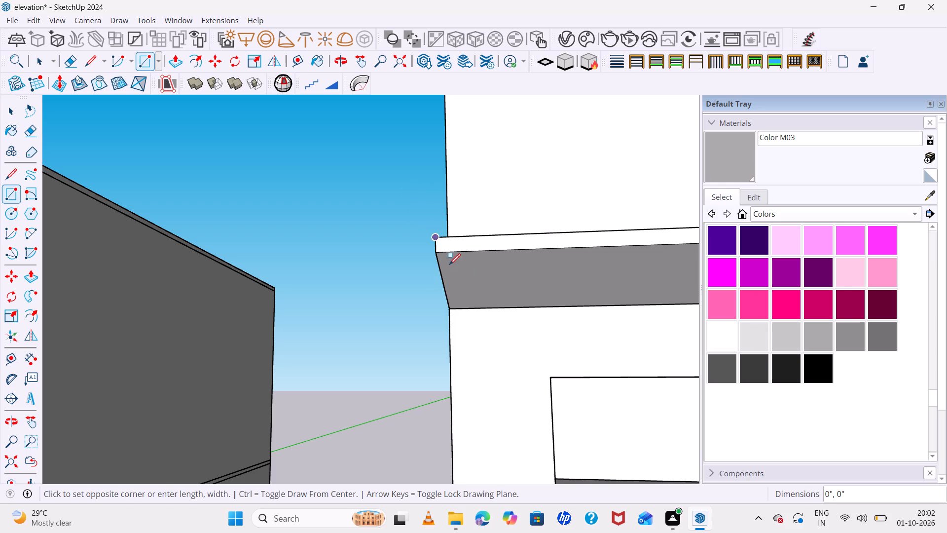
scroll(452, 269, "down", 20)
scroll(452, 269, "down", 2)
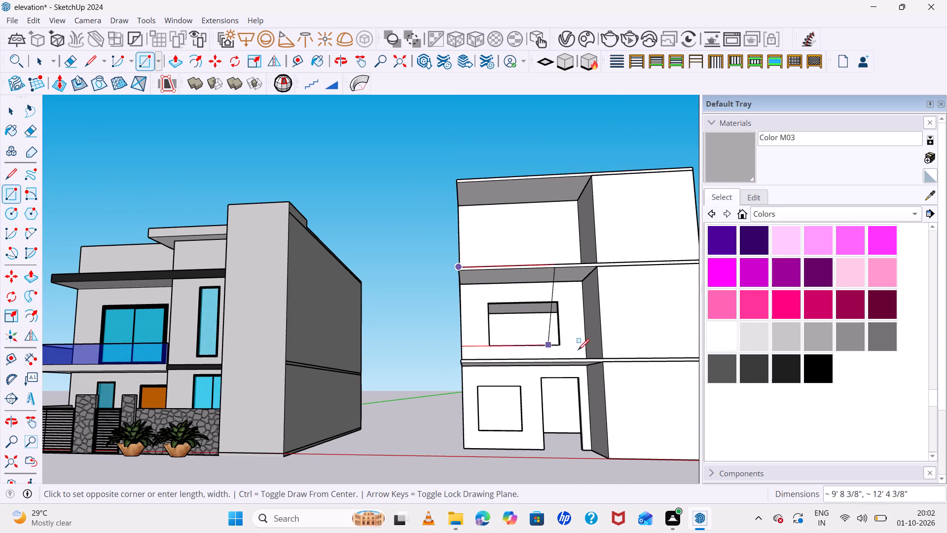
scroll(600, 364, "up", 20)
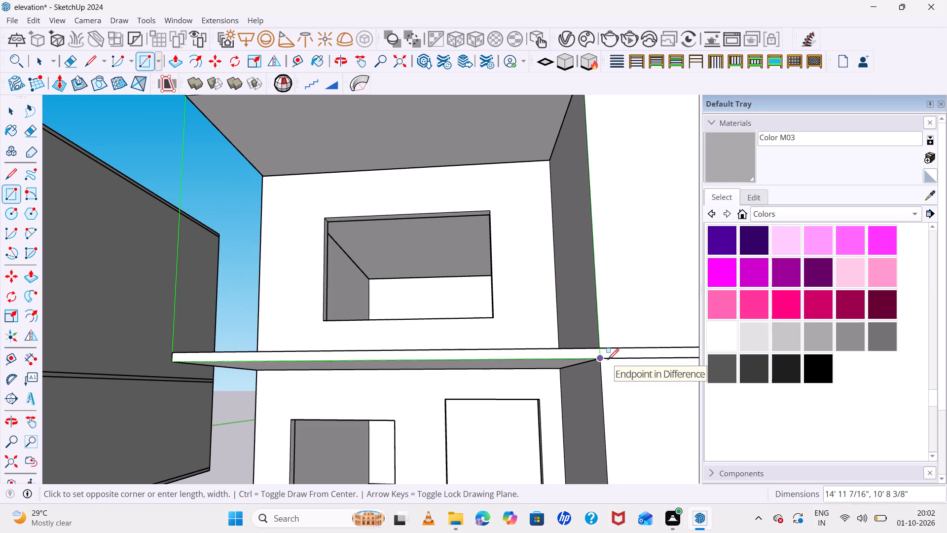
left_click(604, 359)
middle_click_drag(468, 324, 477, 346)
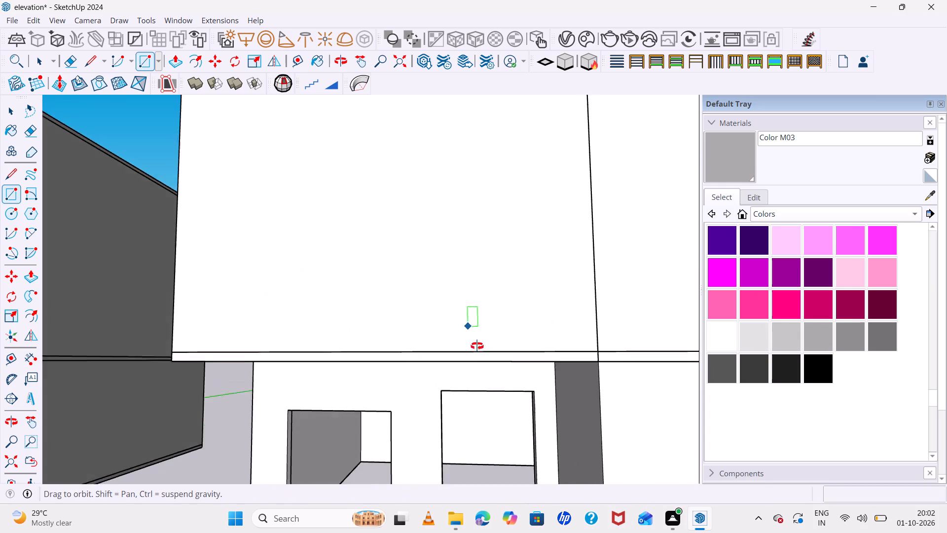
middle_click_drag(477, 346, 495, 379)
Push/Pull the second-storey front rectangle outward by .5.
key("space")
left_click(506, 295)
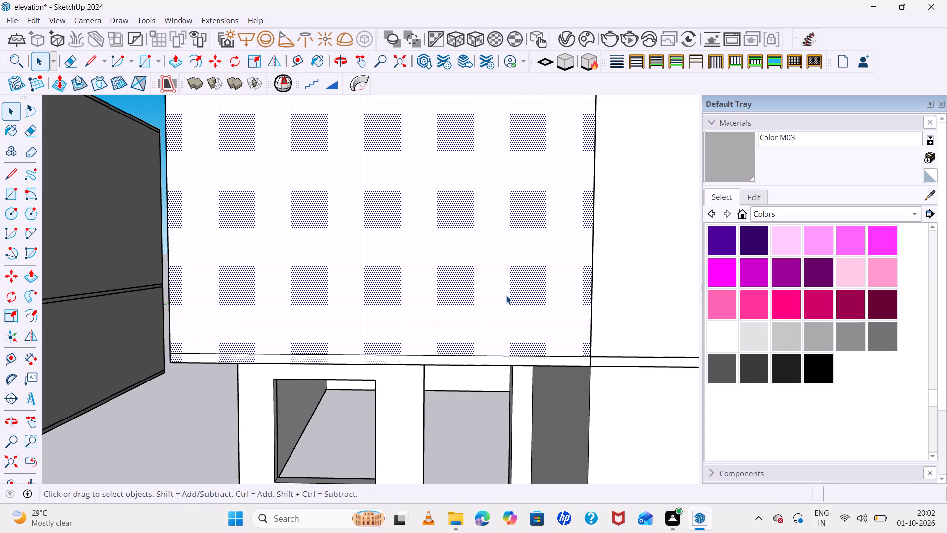
key("p")
left_click(506, 295)
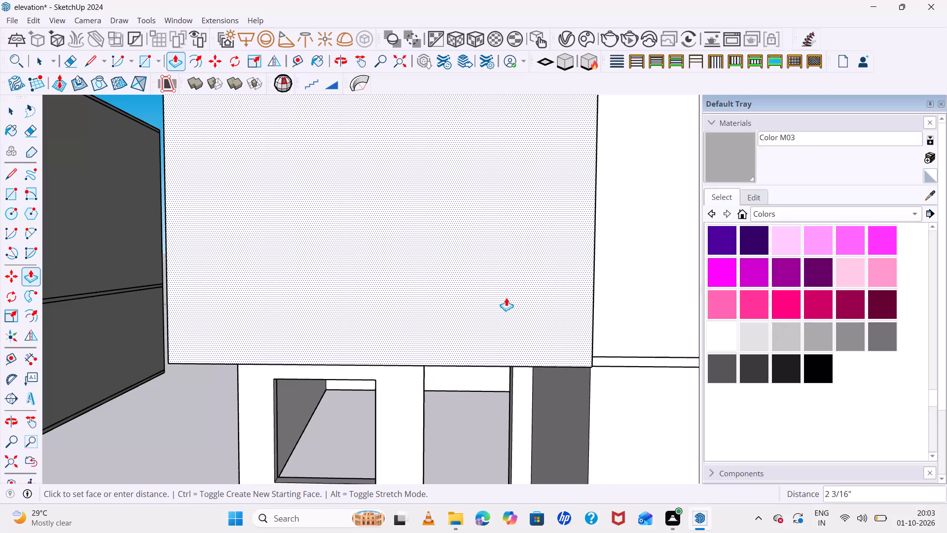
type(".5")
key("Return")
middle_click_drag(506, 298, 430, 338)
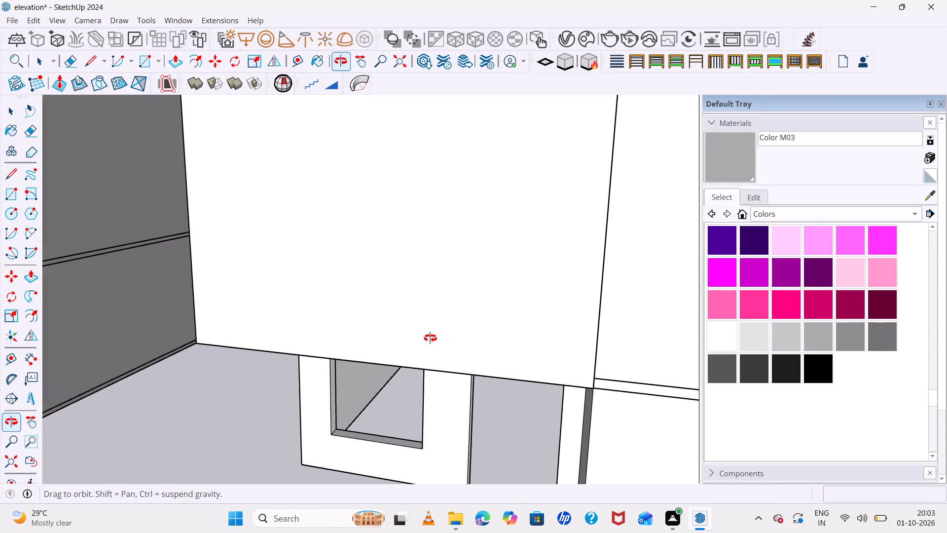
middle_click_drag(430, 338, 418, 345)
Group the extruded second-storey front panel and open the group for editing.
key("space")
triple_click(449, 280)
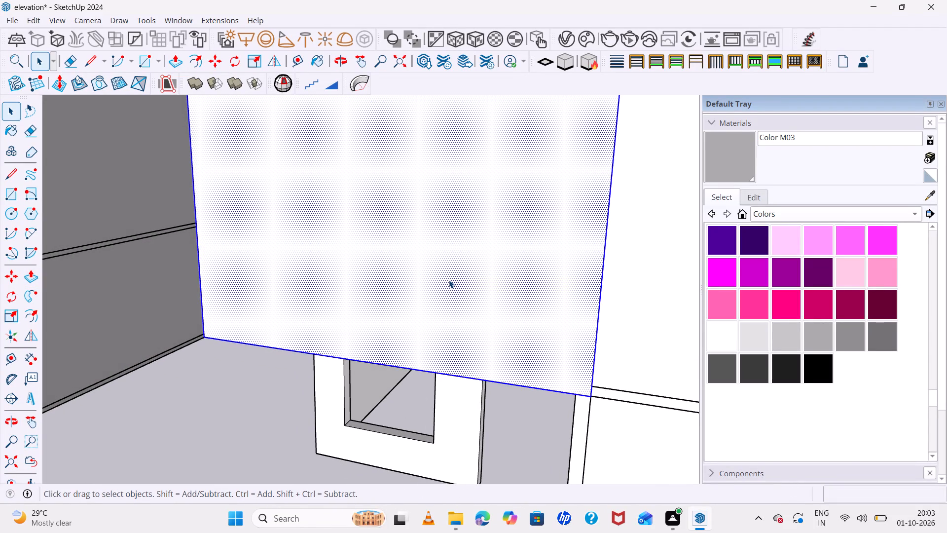
right_click(449, 280)
left_click(491, 119)
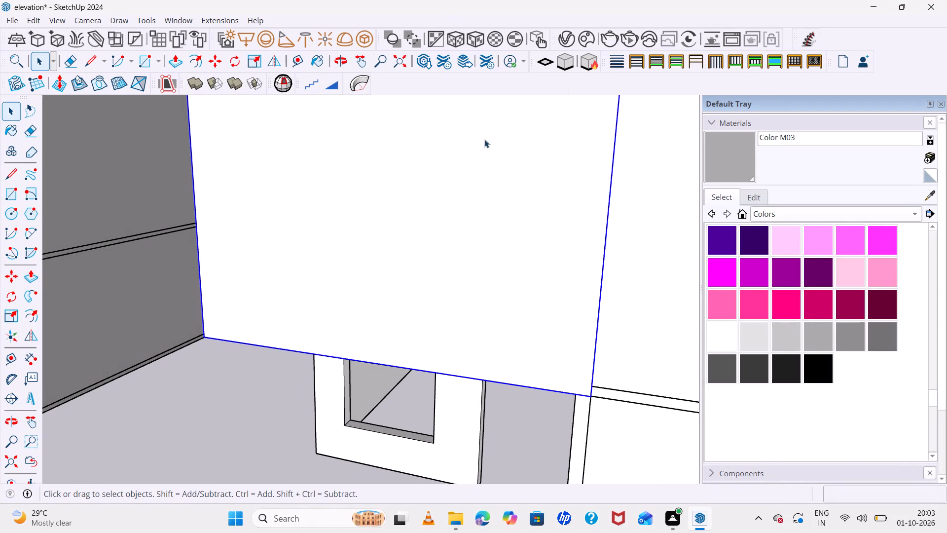
double_click(472, 220)
Offset the front panel's outline inward by a few inches to form a narrow border.
scroll(472, 244, "down", 10)
middle_click_drag(482, 266, 487, 270)
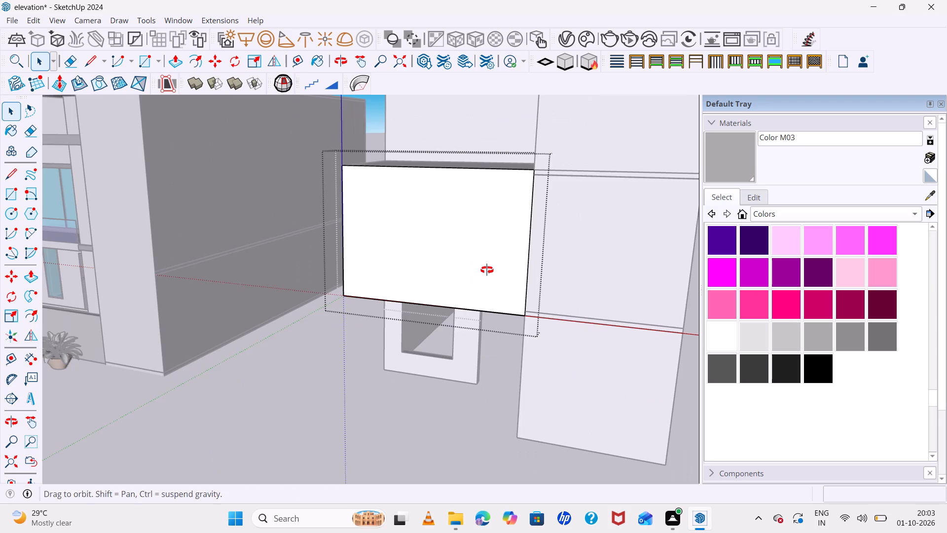
middle_click_drag(487, 270, 491, 271)
key("f")
key("f")
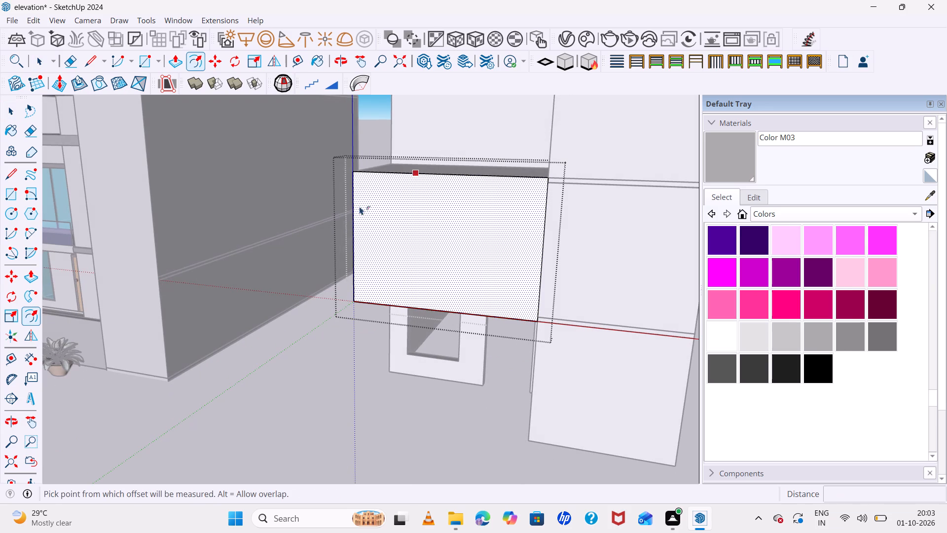
left_click(351, 215)
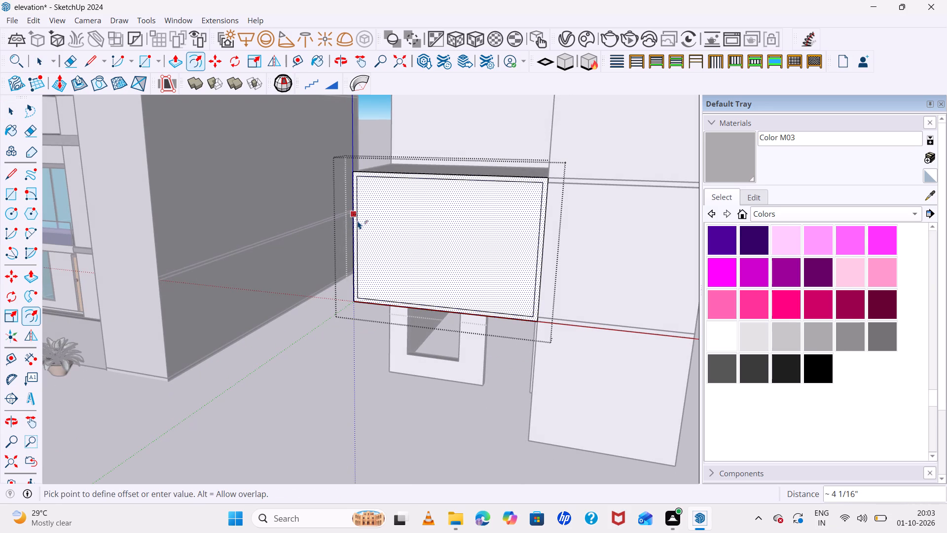
left_click(359, 220)
key("space")
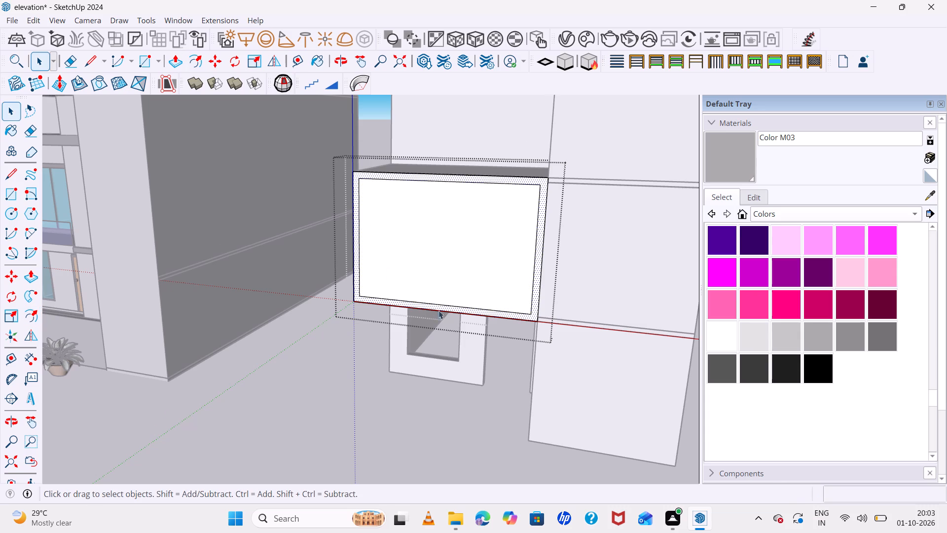
Move the inner outline's bottom edge down onto the panel's bottom edge, leaving a border on three sides only.
scroll(441, 310, "up", 4)
left_click(500, 305)
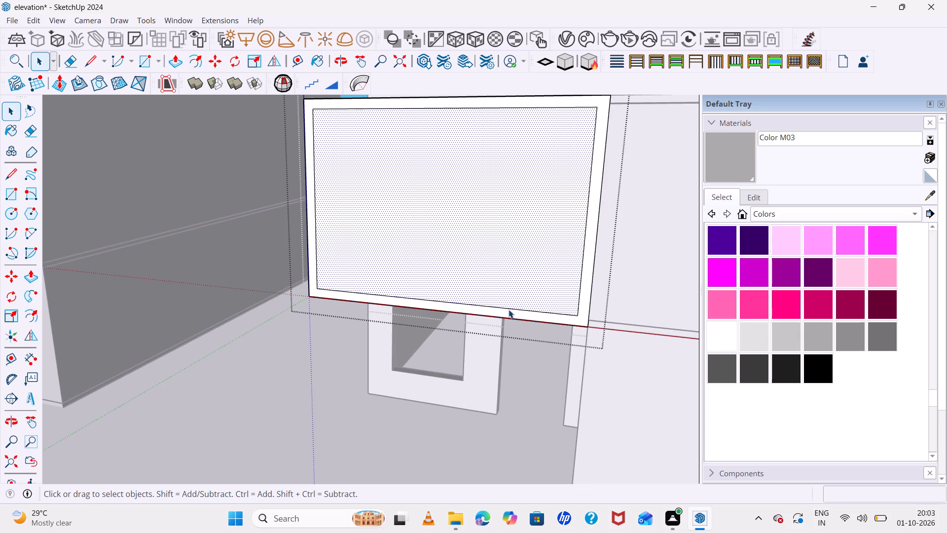
left_click(509, 309)
key("m")
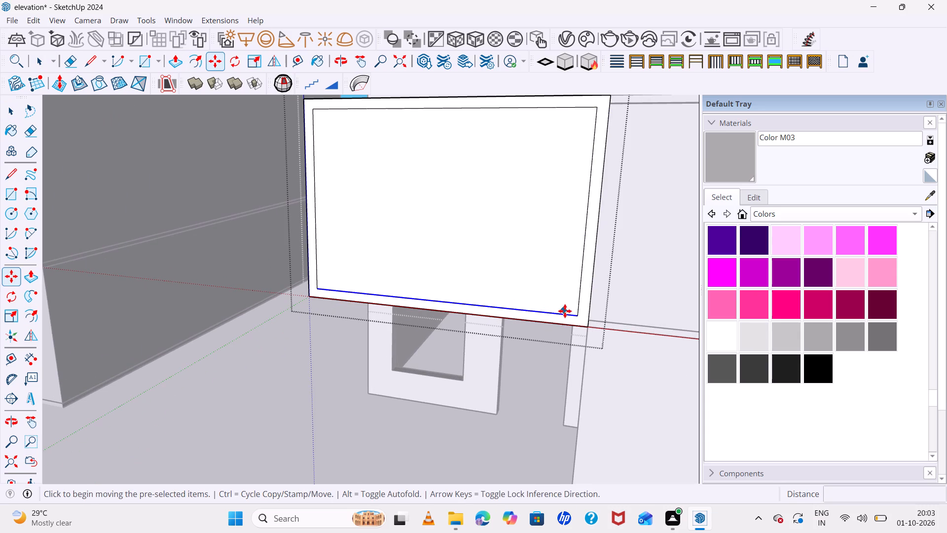
left_click(577, 316)
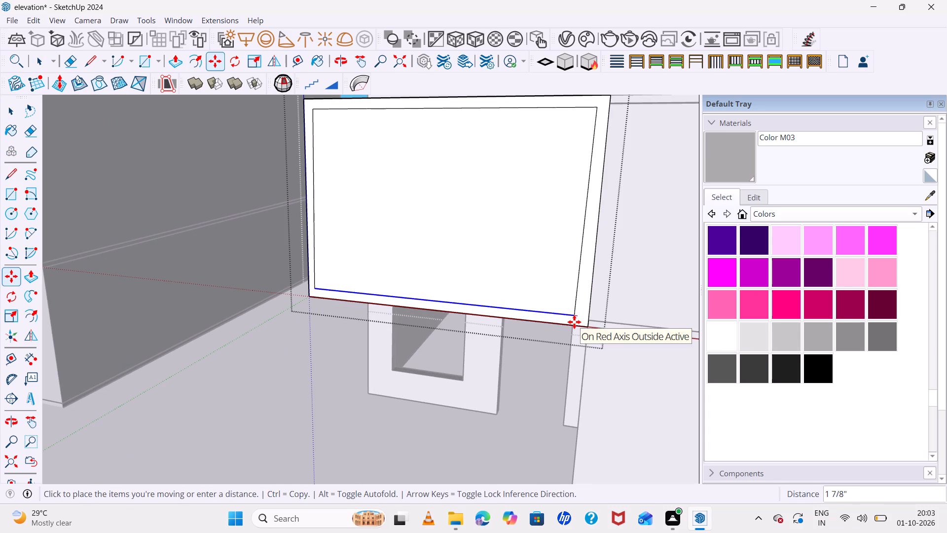
left_click(575, 323)
key("space")
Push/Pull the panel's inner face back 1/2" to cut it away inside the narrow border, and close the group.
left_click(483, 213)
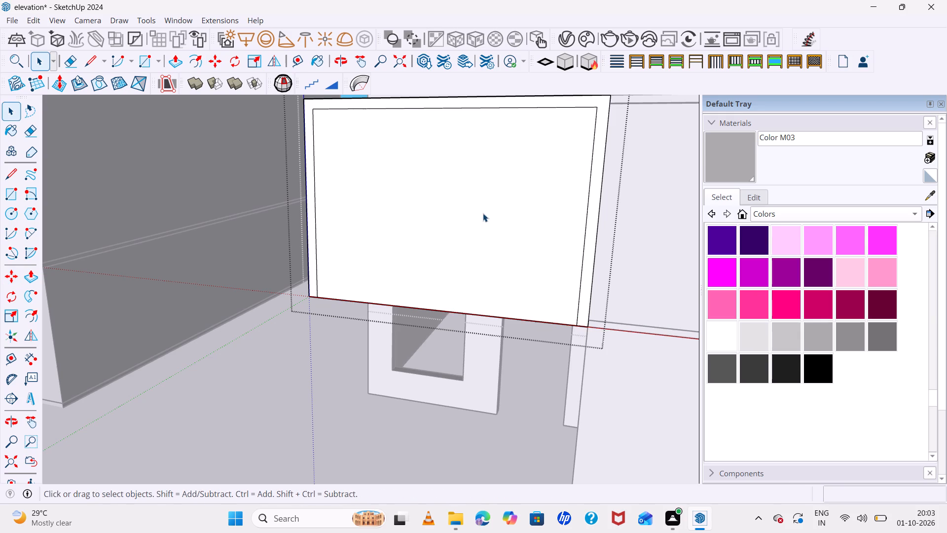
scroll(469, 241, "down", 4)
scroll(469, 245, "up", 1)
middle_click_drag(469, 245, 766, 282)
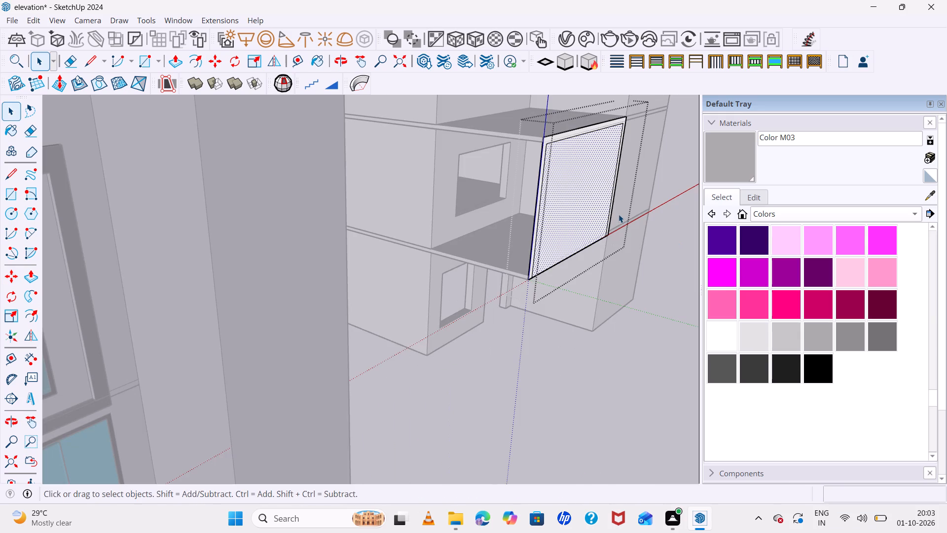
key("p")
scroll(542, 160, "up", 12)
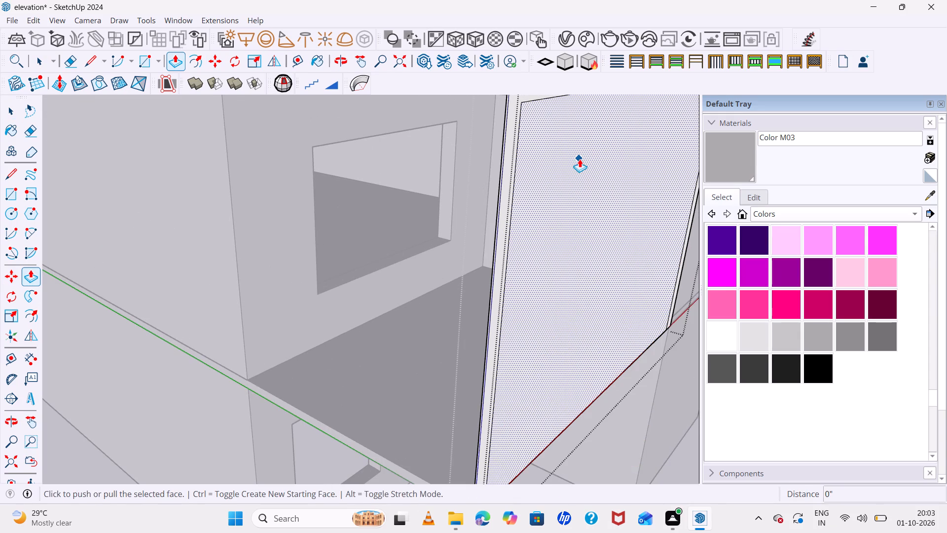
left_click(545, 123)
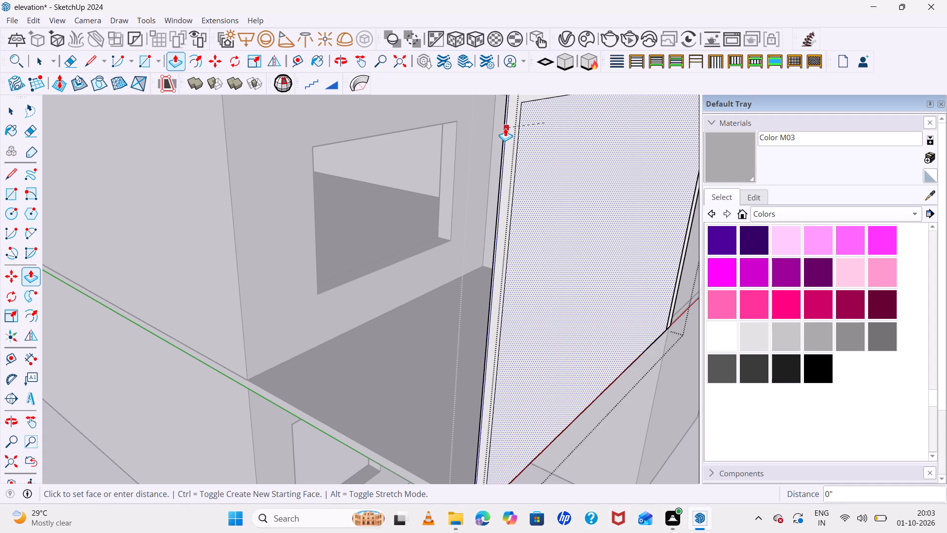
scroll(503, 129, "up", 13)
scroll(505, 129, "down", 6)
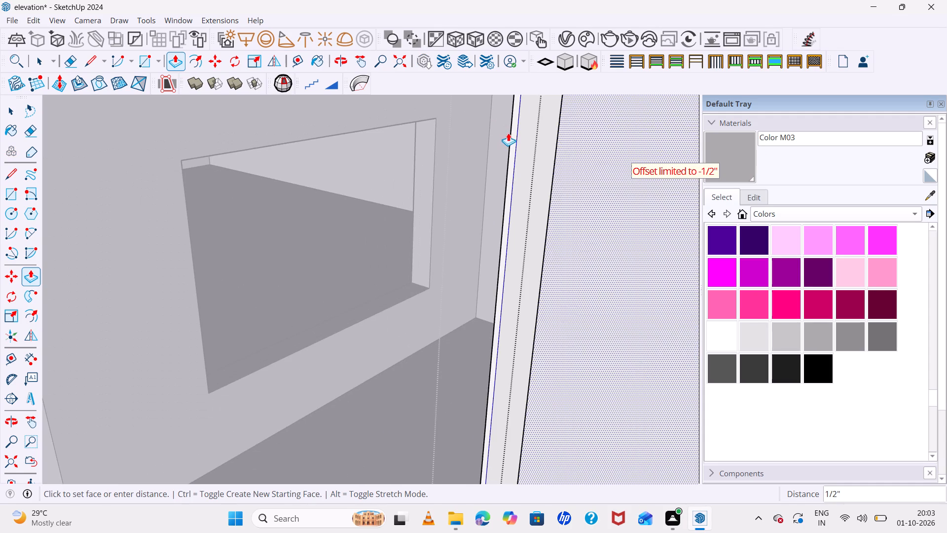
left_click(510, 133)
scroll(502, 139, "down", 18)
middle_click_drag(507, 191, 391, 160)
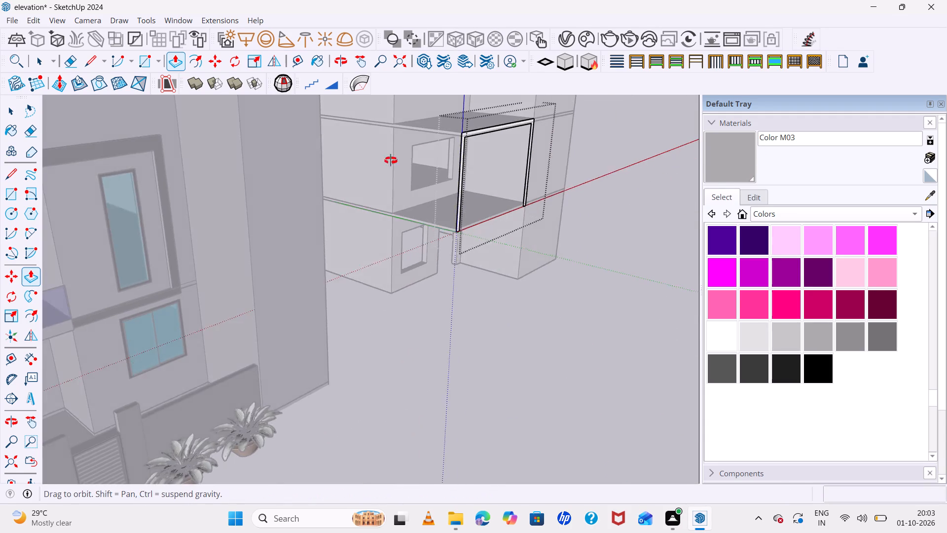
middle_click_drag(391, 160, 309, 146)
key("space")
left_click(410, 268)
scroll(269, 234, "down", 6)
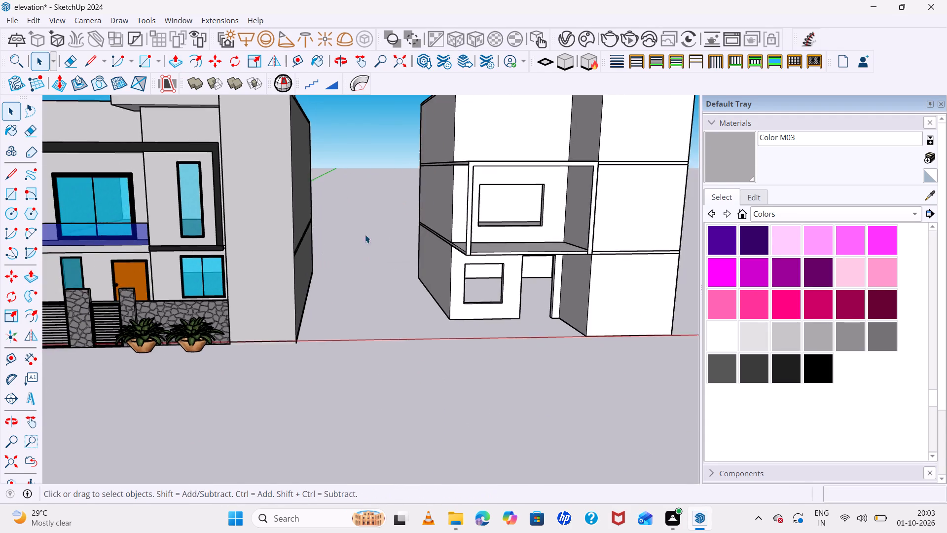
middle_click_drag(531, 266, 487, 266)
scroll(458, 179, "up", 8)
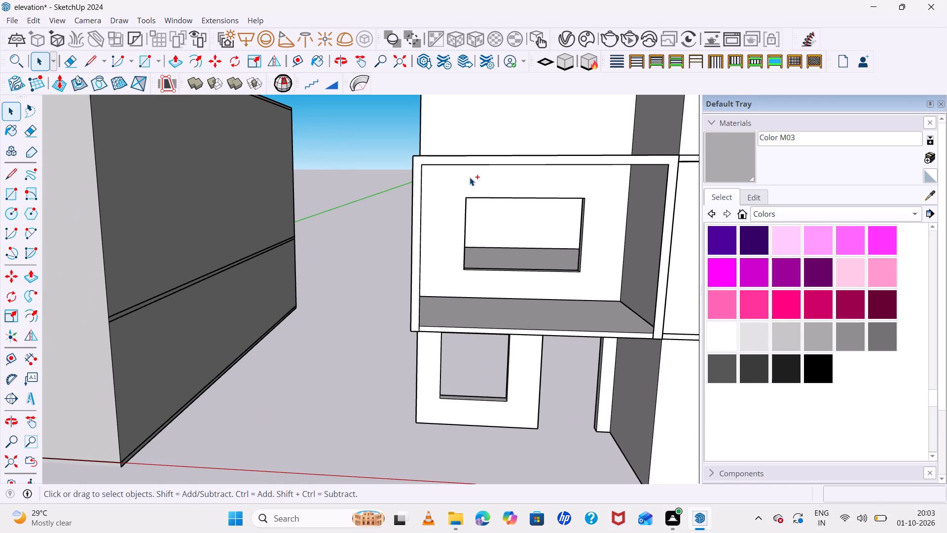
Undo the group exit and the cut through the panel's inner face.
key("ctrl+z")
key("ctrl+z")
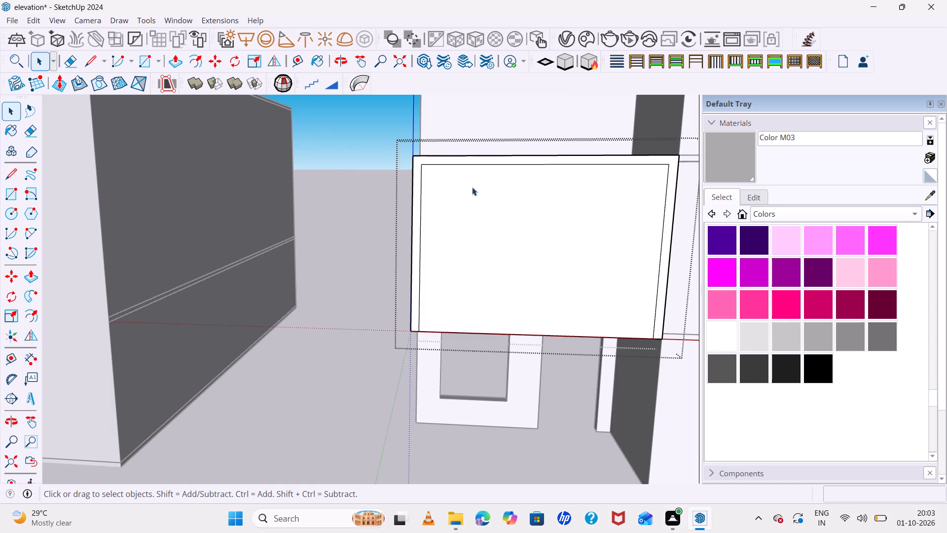
Offset the panel's inner face inward by about 2' 5" to outline a smaller opening.
key("f")
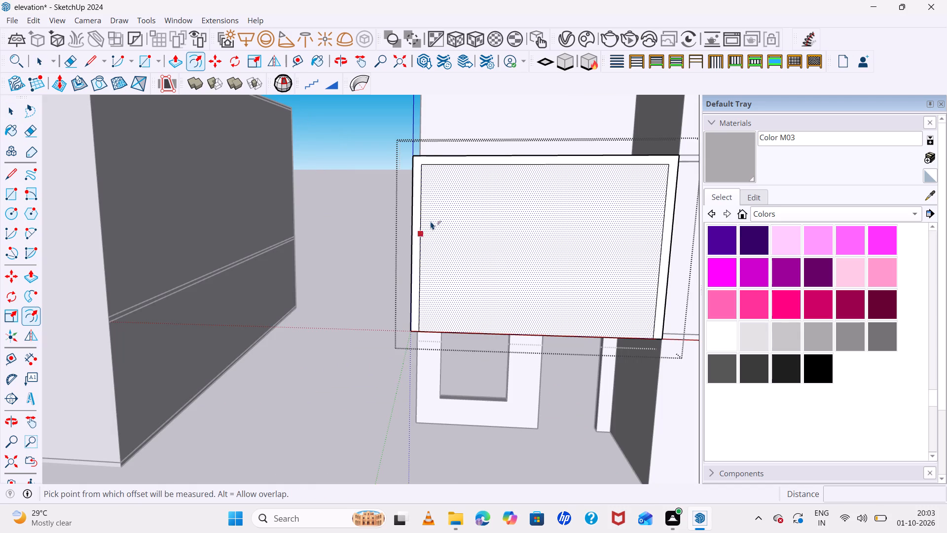
left_click(428, 221)
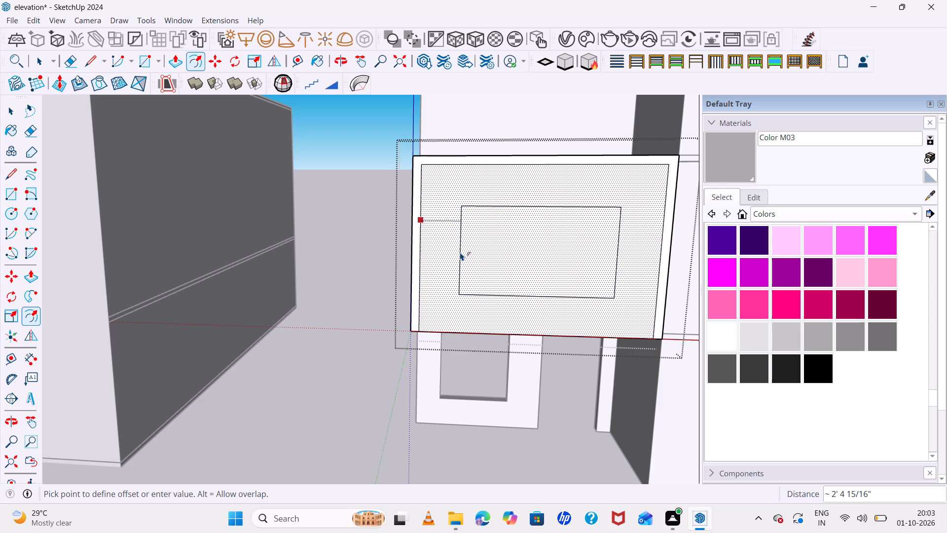
left_click(460, 252)
key("space")
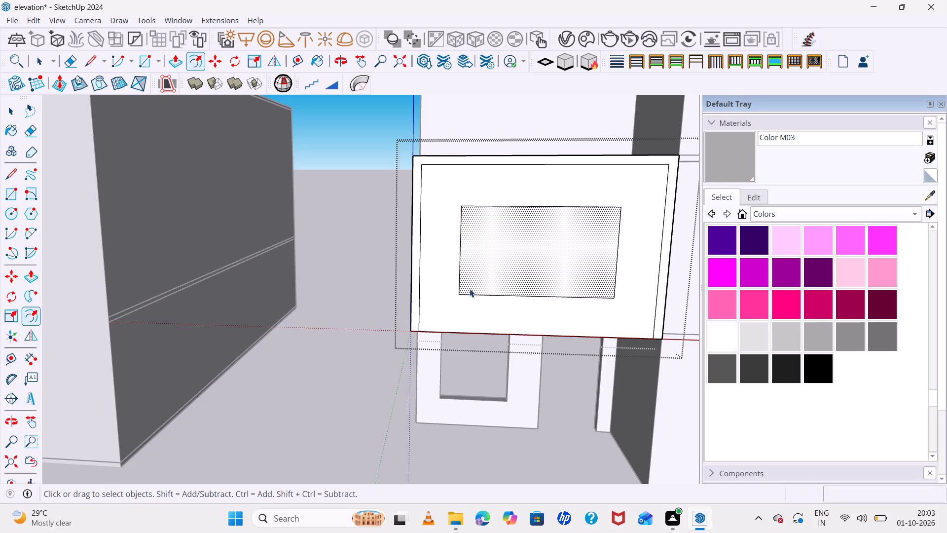
Move the smaller outline's bottom edge straight down along the blue axis onto the panel's bottom edge.
left_click(470, 293)
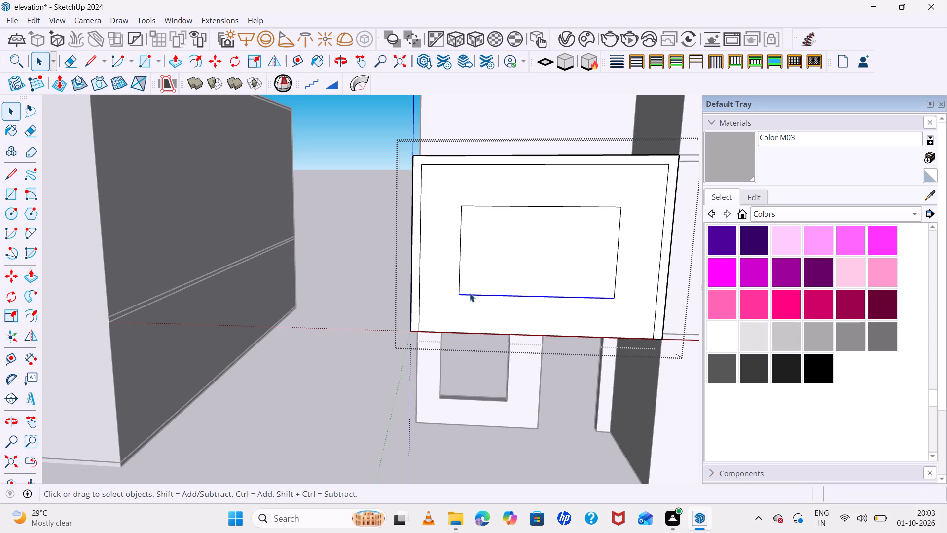
key("m")
left_click(613, 299)
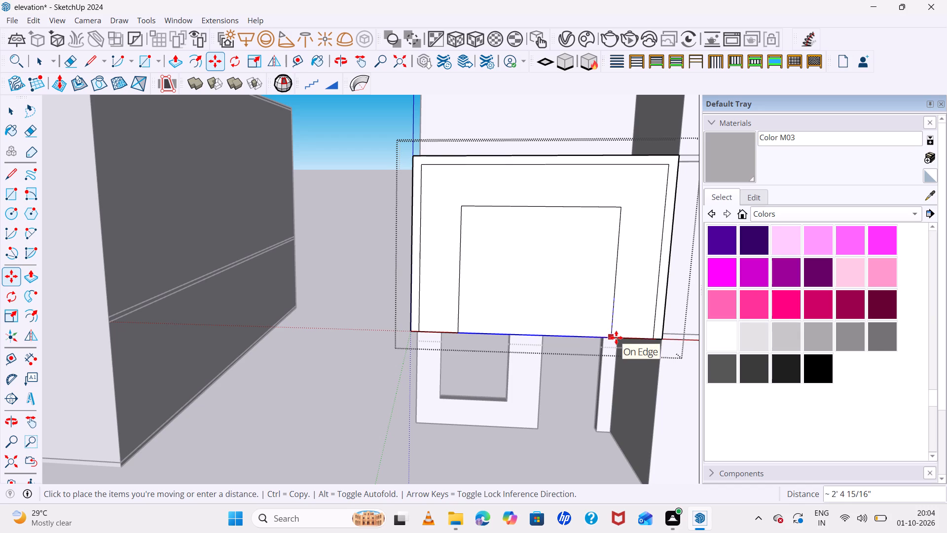
key("Escape")
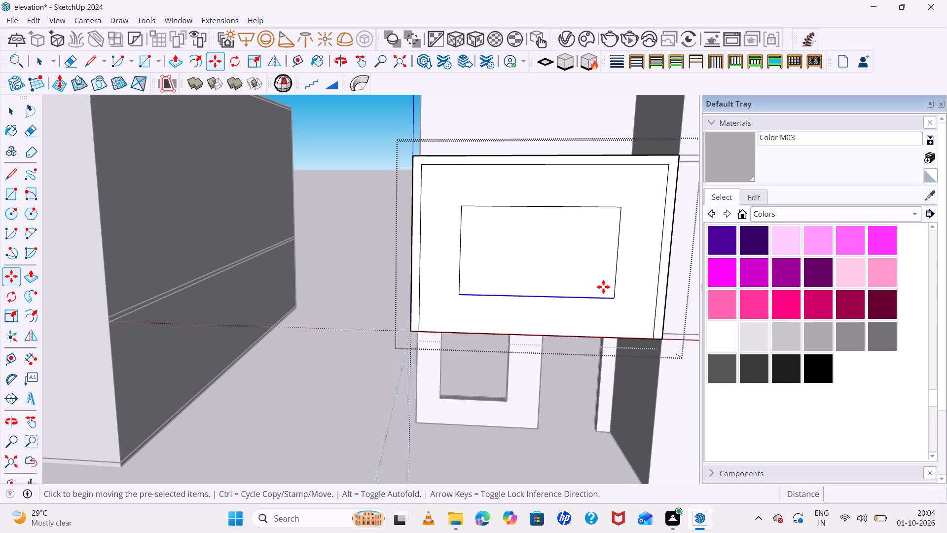
left_click(612, 299)
key("Up")
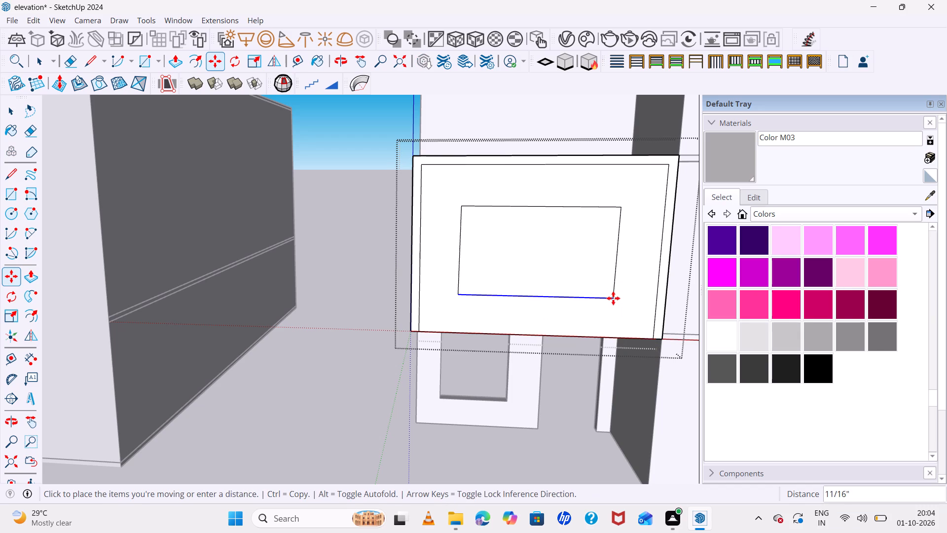
left_click(623, 337)
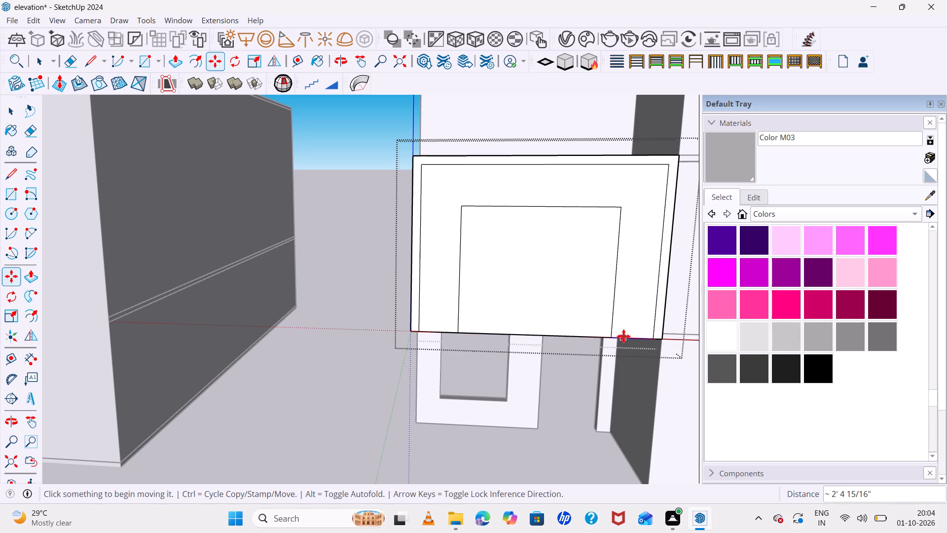
key("space")
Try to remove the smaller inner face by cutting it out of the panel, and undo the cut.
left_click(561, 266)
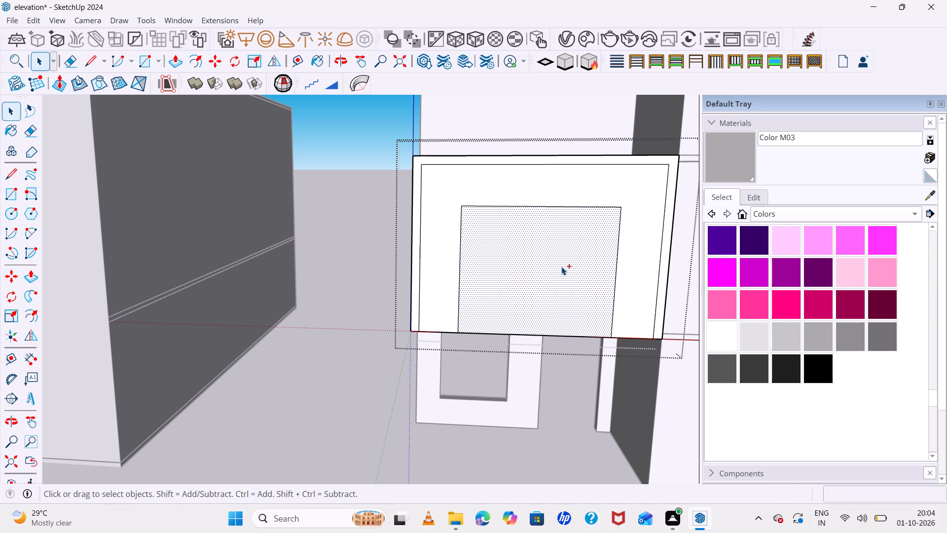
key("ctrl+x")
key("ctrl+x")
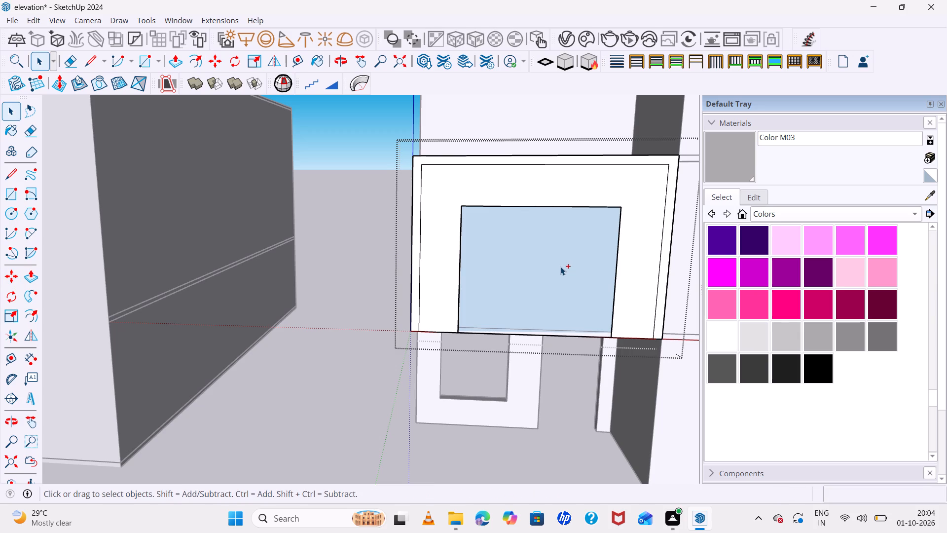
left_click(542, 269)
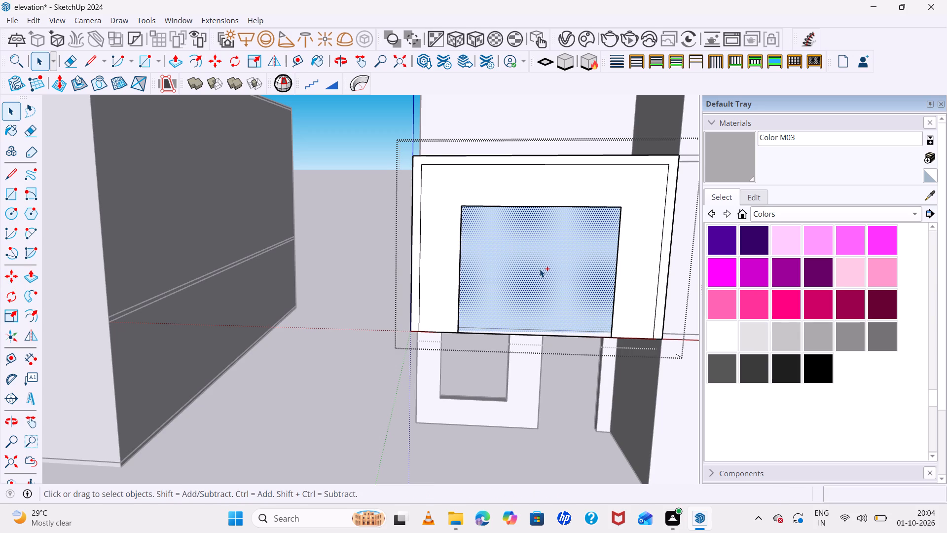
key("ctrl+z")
Push/Pull the smaller inner face back 1/2" through the panel to create an opening.
left_click(540, 269)
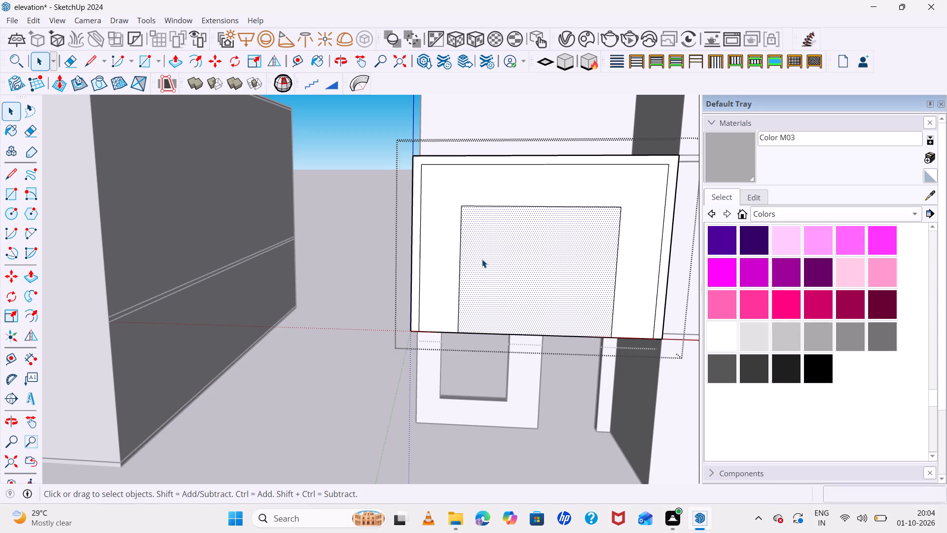
key("p")
left_click(482, 259)
middle_click_drag(435, 262, 563, 291)
scroll(466, 263, "up", 20)
scroll(466, 263, "up", 12)
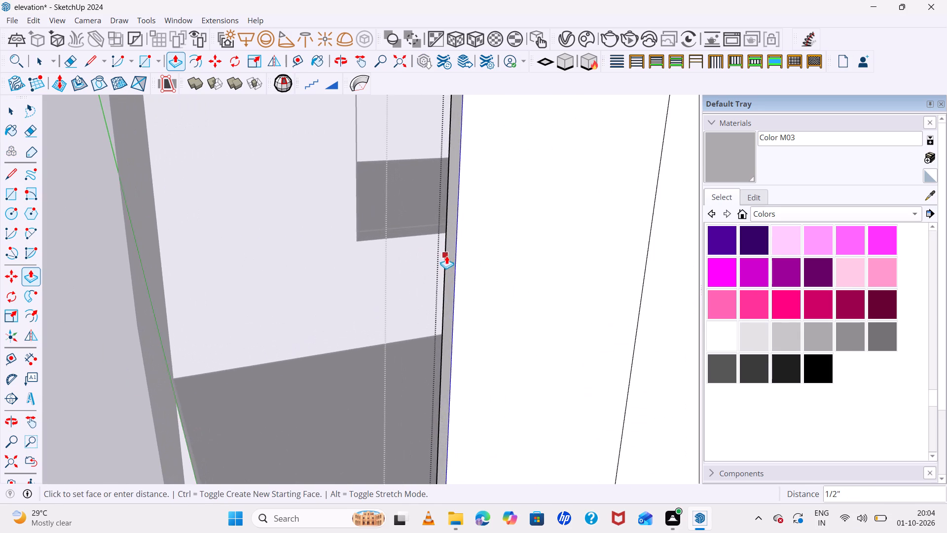
left_click(444, 251)
Examine the framed panel and its new opening from the front and at several angles.
scroll(436, 253, "down", 17)
middle_click_drag(598, 318, 593, 315)
middle_click_drag(586, 312, 467, 259)
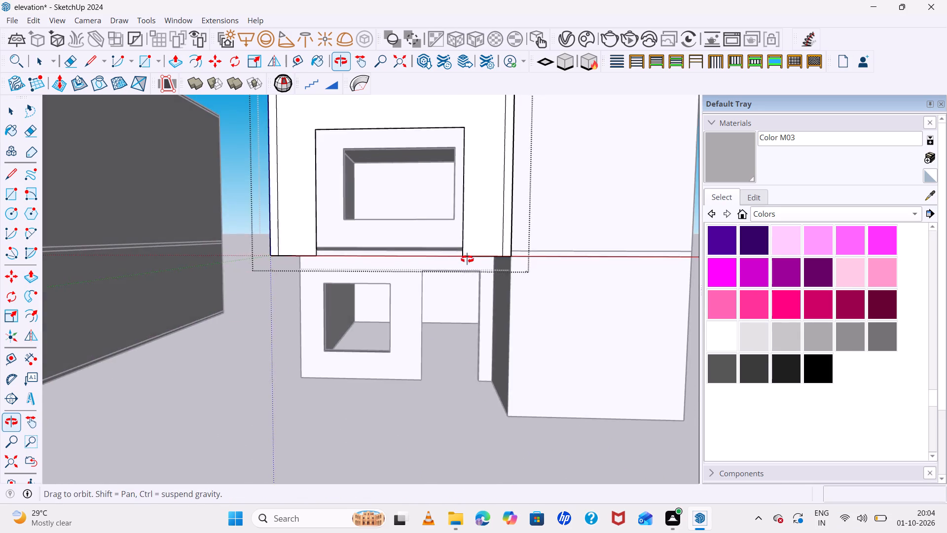
middle_click_drag(467, 259, 469, 273)
scroll(469, 275, "up", 1)
scroll(473, 272, "down", 9)
middle_click_drag(479, 273, 481, 262)
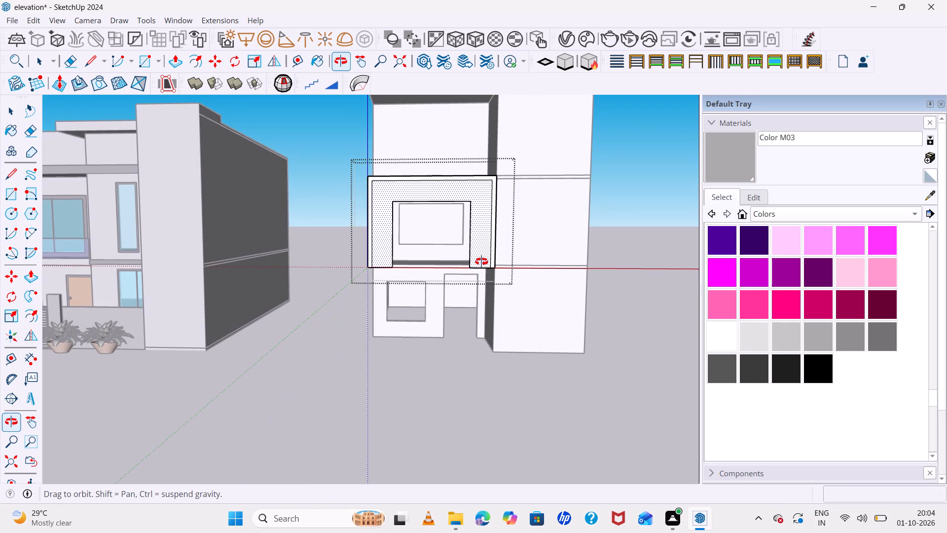
scroll(415, 216, "up", 7)
scroll(454, 250, "down", 4)
middle_click_drag(507, 287, 508, 264)
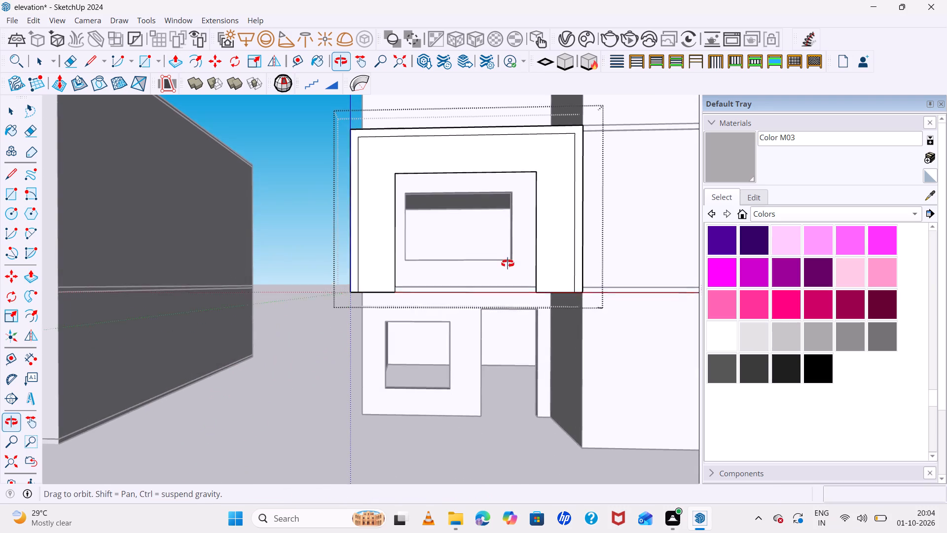
middle_click_drag(508, 264, 508, 262)
scroll(473, 230, "down", 6)
middle_click_drag(607, 272, 559, 282)
scroll(468, 225, "up", 7)
middle_click_drag(480, 224, 512, 217)
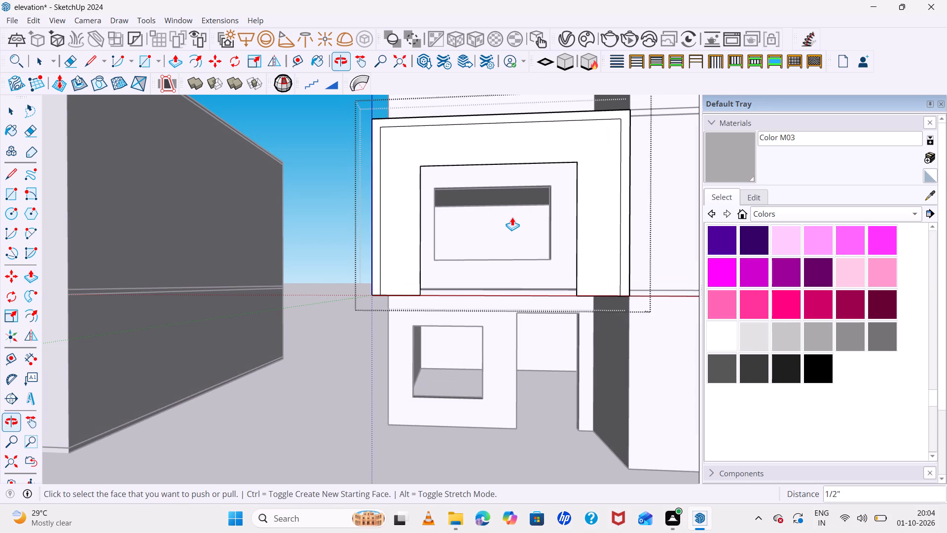
Draw diagonal mitre lines from the opening's two upper corners to the matching upper corners of the narrow border outline.
key("space")
scroll(392, 131, "up", 3)
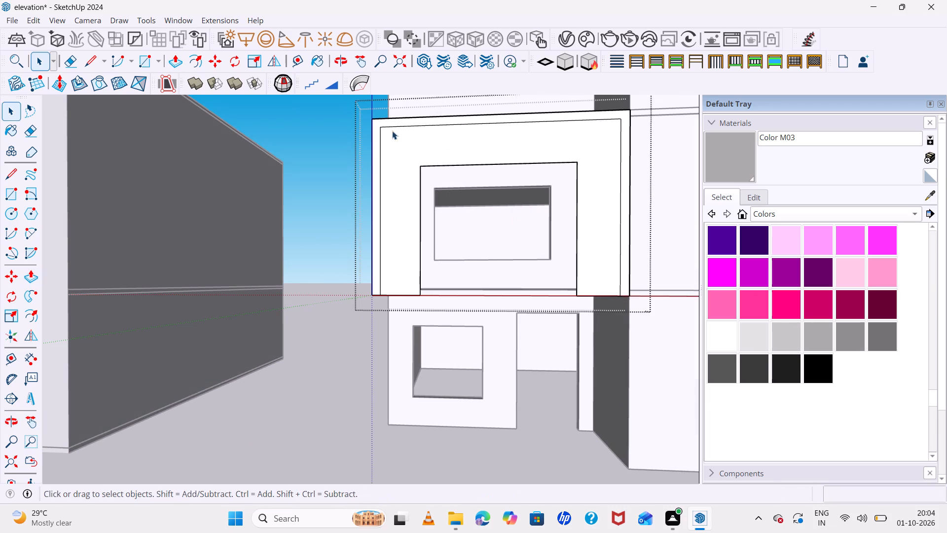
scroll(392, 131, "up", 2)
key("l")
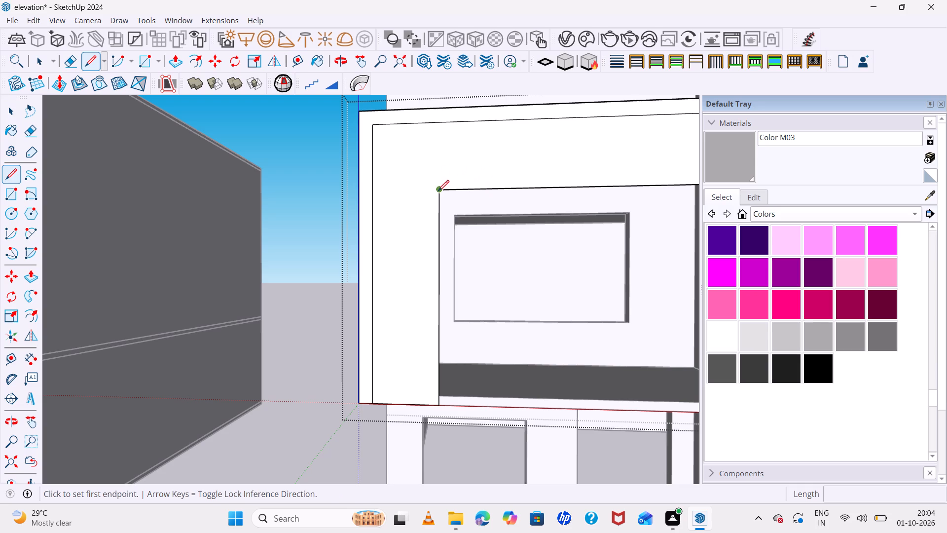
left_click(438, 191)
left_click(374, 125)
key("space")
scroll(477, 185, "down", 9)
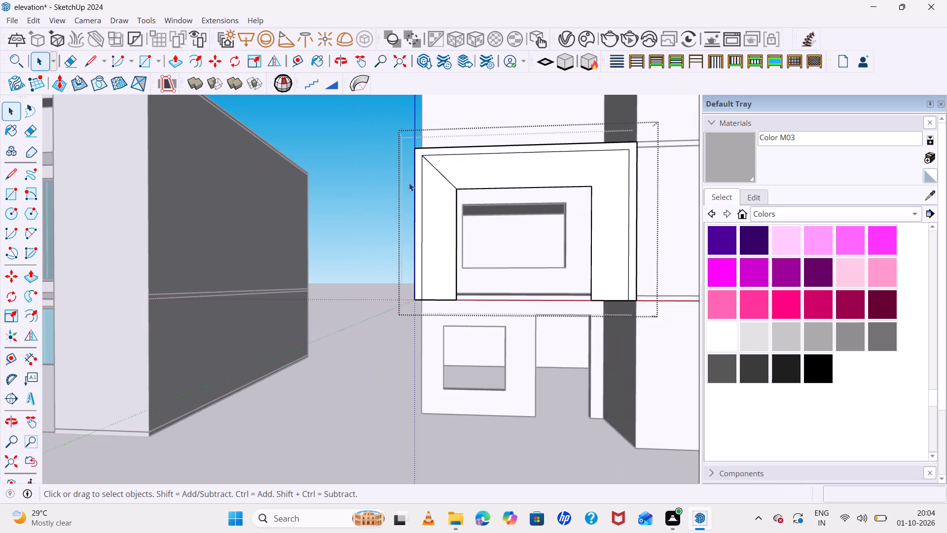
scroll(409, 183, "down", 2)
scroll(545, 177, "up", 3)
key("l")
scroll(577, 175, "up", 6)
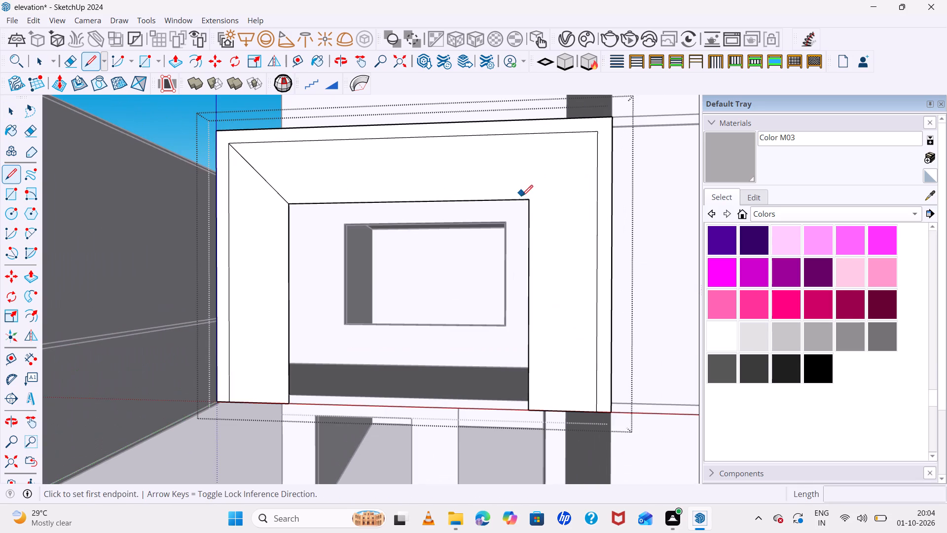
left_click(530, 201)
left_click(598, 135)
key("space")
Draw a rectangle about 9" high by 9' 1" wide across the bottom of the panel's opening, between the two side pieces.
scroll(500, 198, "down", 3)
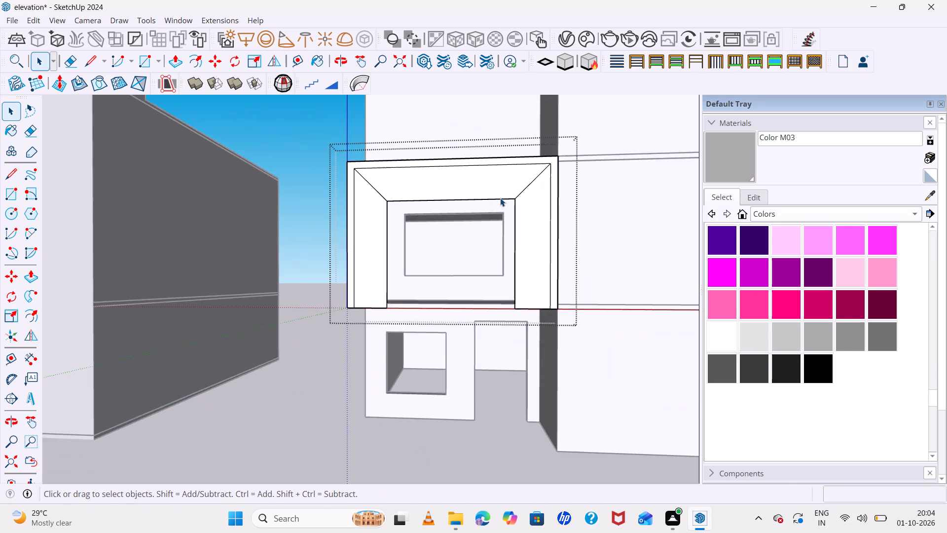
scroll(500, 198, "down", 9)
middle_click_drag(502, 231, 516, 251)
scroll(475, 217, "up", 8)
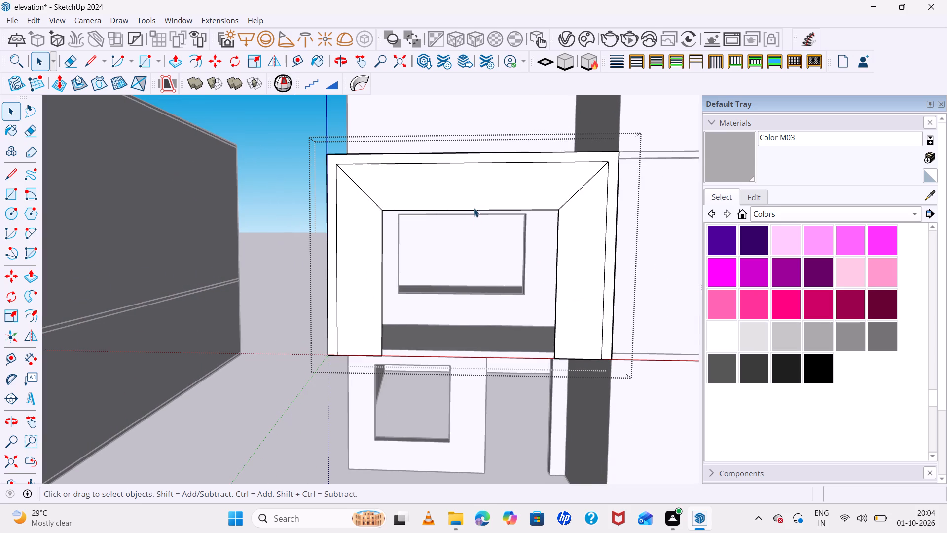
middle_click_drag(474, 208, 474, 194)
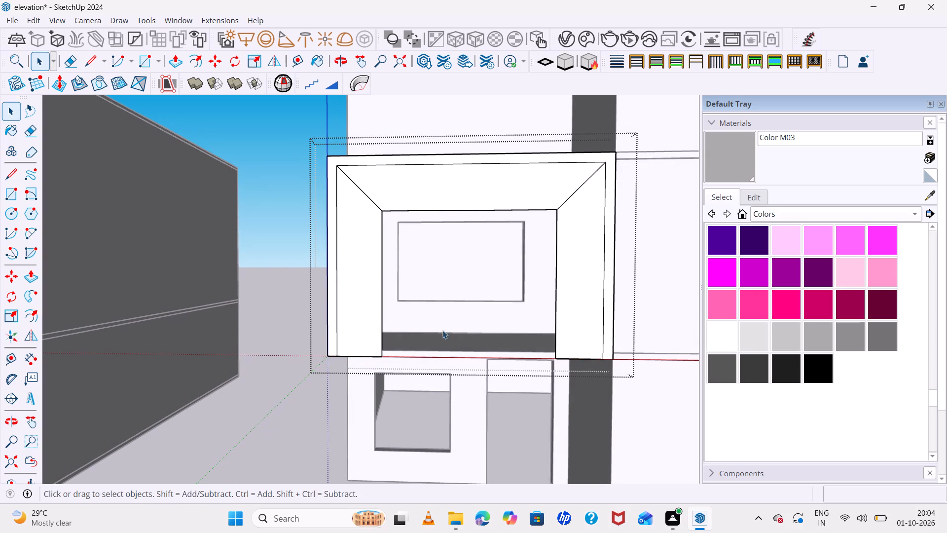
scroll(387, 354, "up", 8)
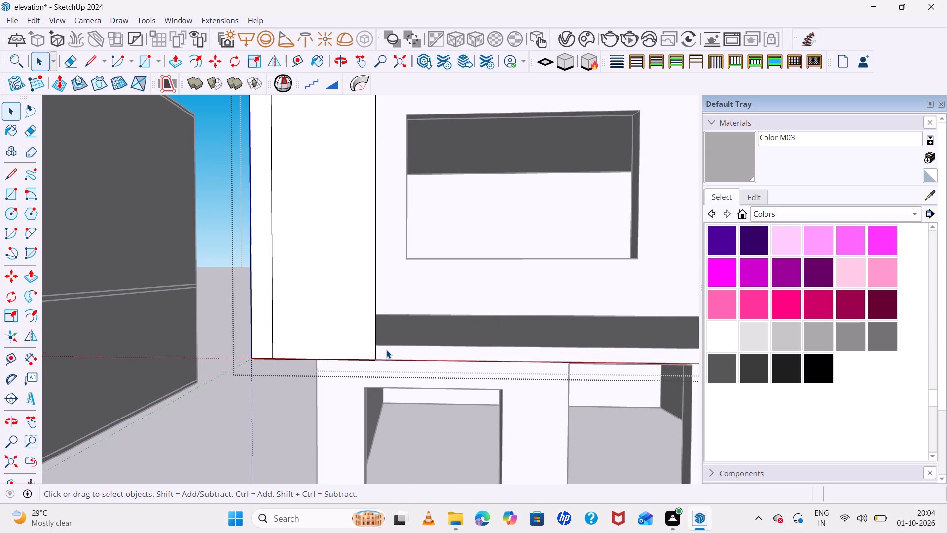
key("r")
scroll(378, 358, "up", 6)
left_click(375, 356)
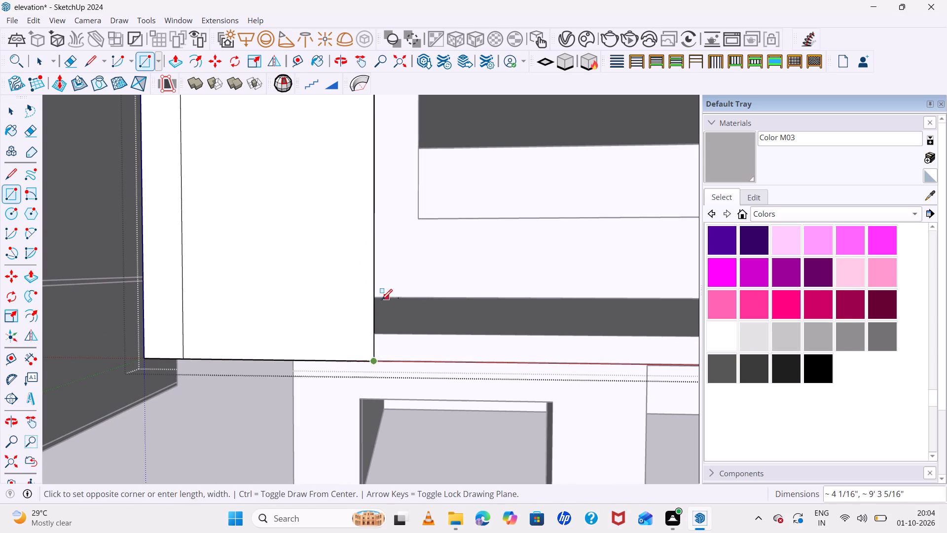
scroll(385, 307, "down", 8)
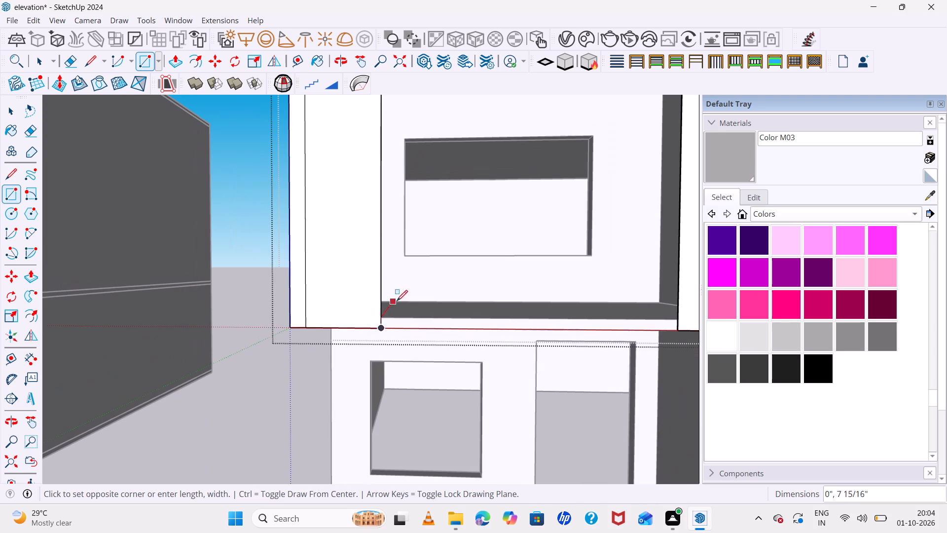
left_click(677, 307)
key("space")
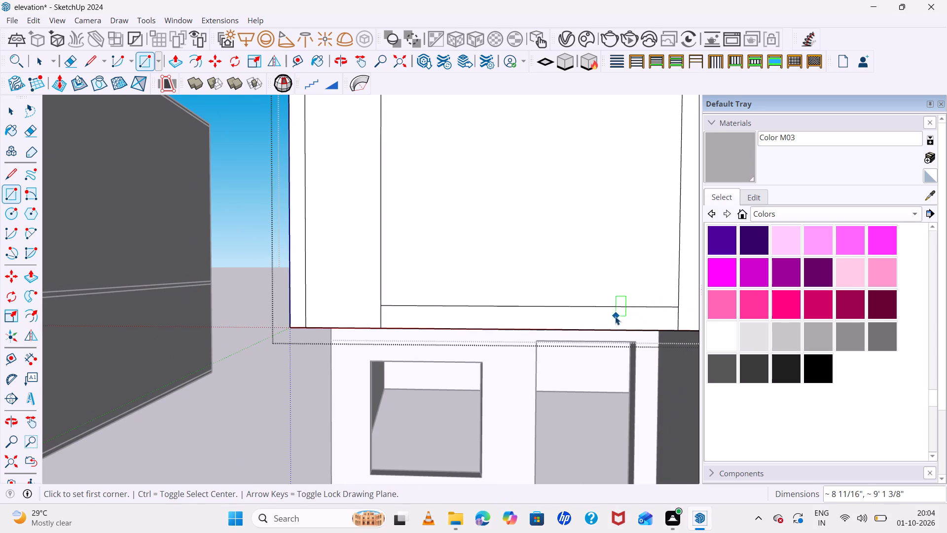
Cut out the face filling the opening above the new bottom strip.
left_click(612, 317)
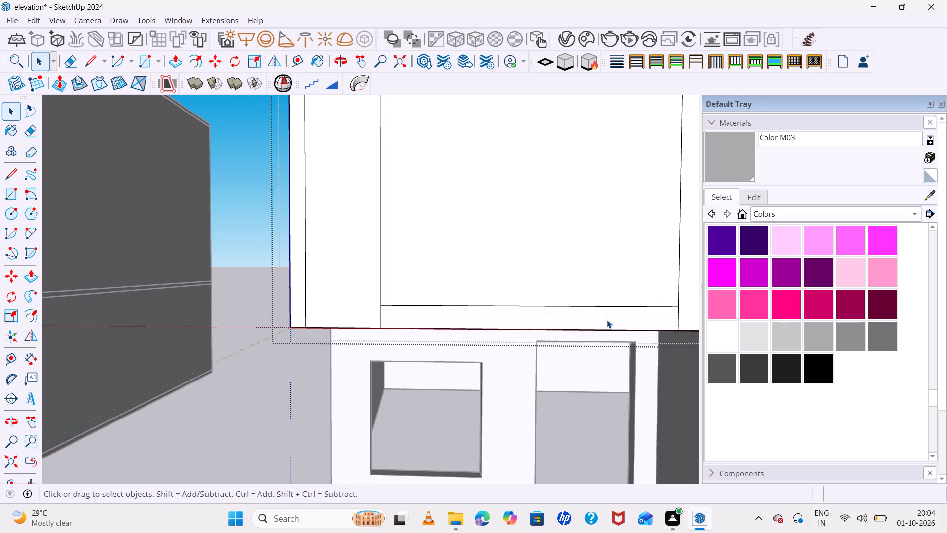
left_click(609, 282)
key("ctrl+x")
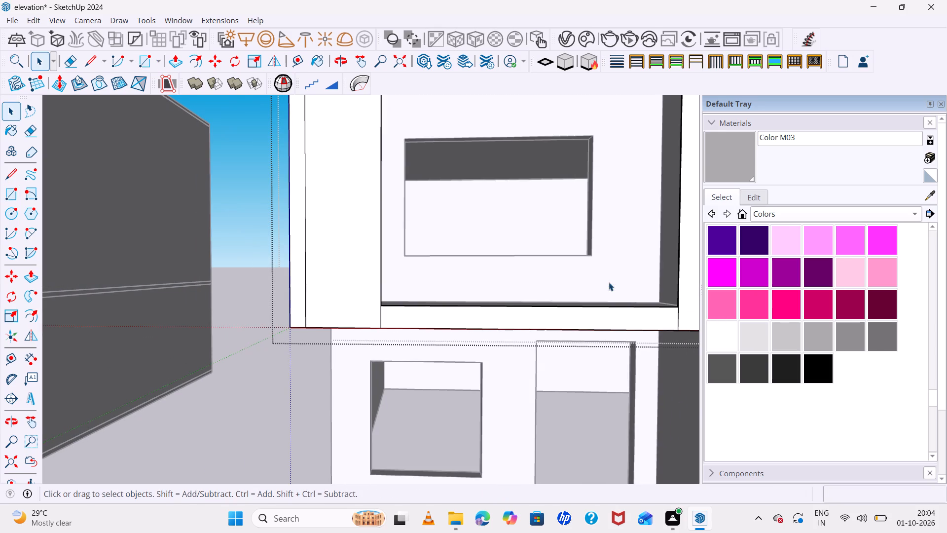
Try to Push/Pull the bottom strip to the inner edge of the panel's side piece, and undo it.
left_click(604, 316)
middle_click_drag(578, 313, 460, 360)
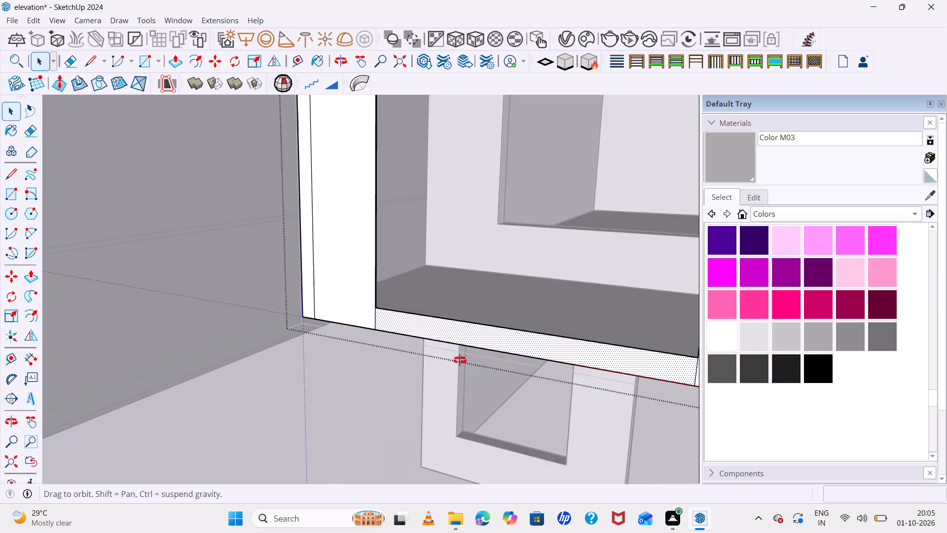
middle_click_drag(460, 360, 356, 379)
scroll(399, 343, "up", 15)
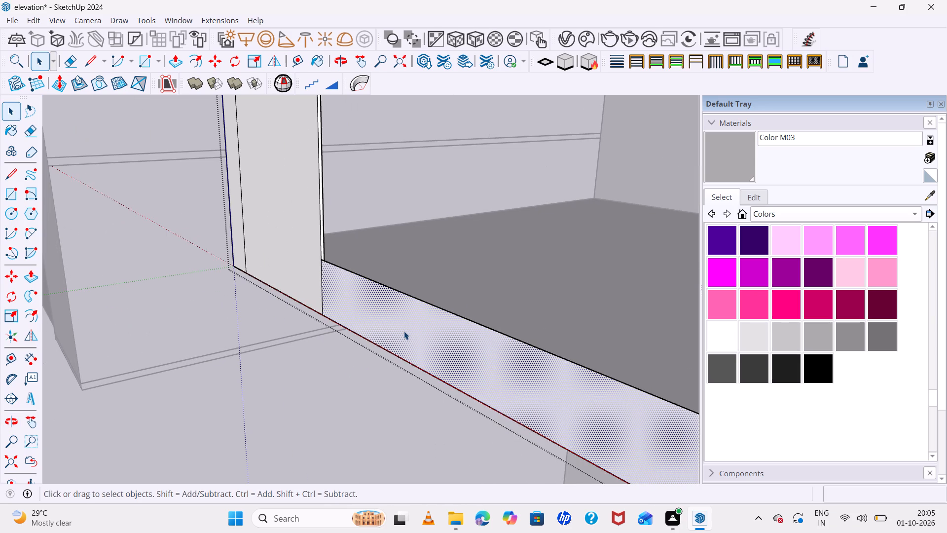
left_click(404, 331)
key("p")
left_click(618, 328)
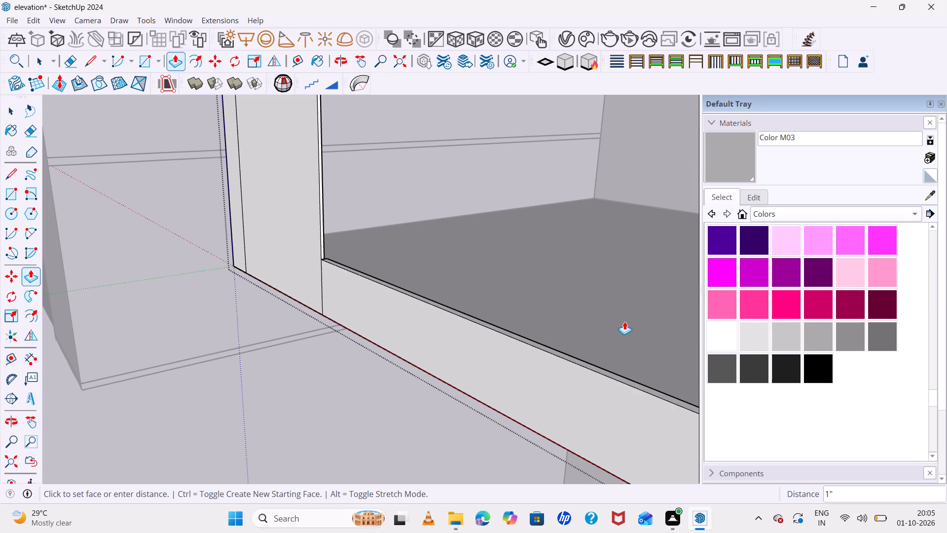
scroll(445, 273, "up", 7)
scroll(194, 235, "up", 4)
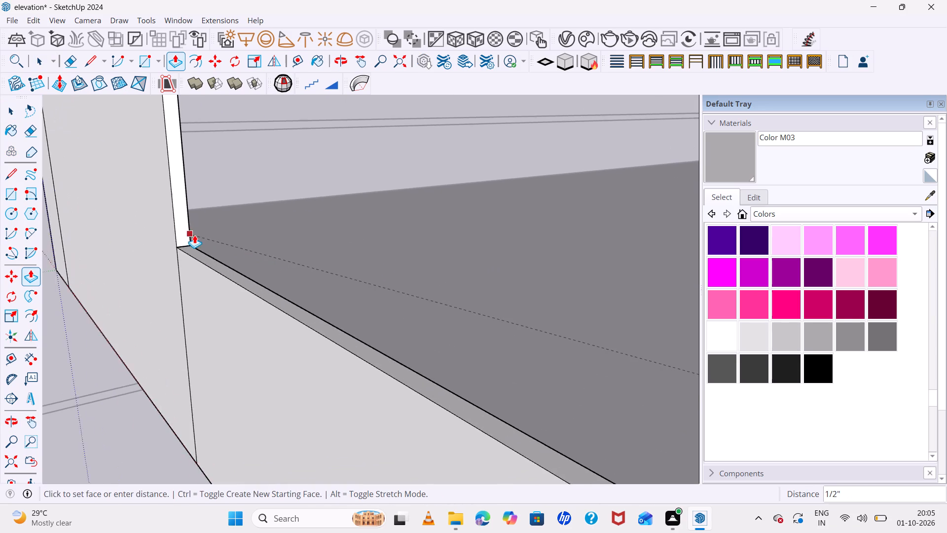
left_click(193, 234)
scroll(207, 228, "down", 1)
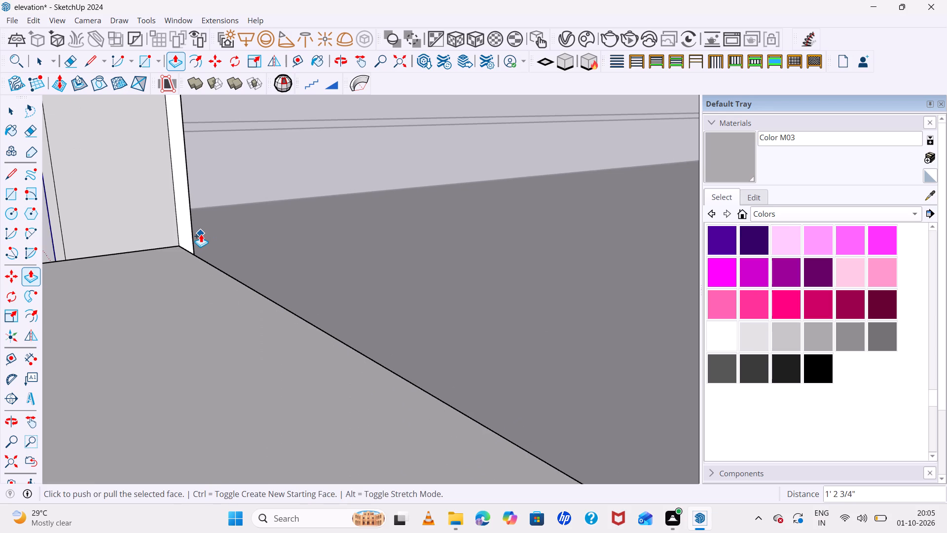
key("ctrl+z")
Push/Pull the bottom strip back 1/2" to match the thickness of the panel's side pieces.
left_click(190, 283)
left_click(193, 237)
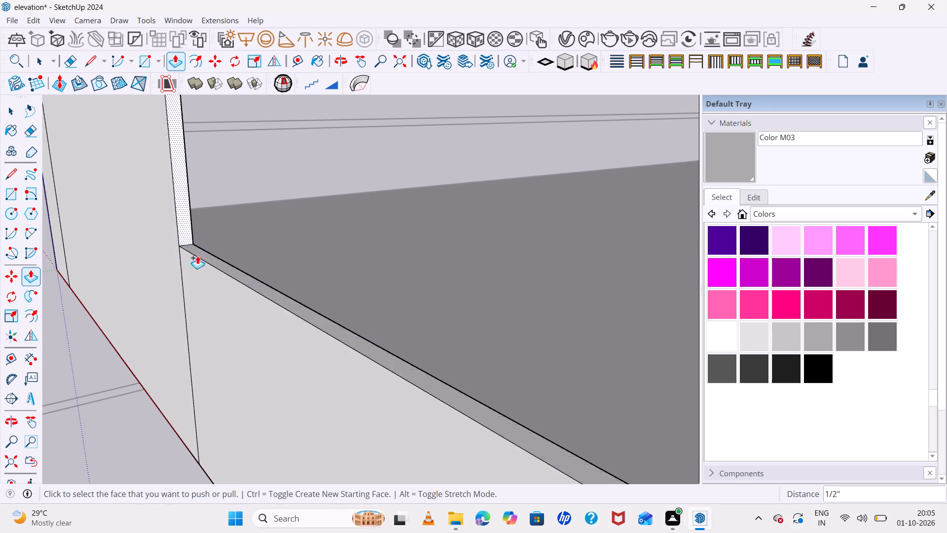
Push/Pull the narrow outer border of the panel forward 1".
scroll(270, 270, "down", 19)
middle_click_drag(347, 308, 497, 296)
key("space")
scroll(345, 258, "down", 15)
middle_click_drag(416, 329, 504, 353)
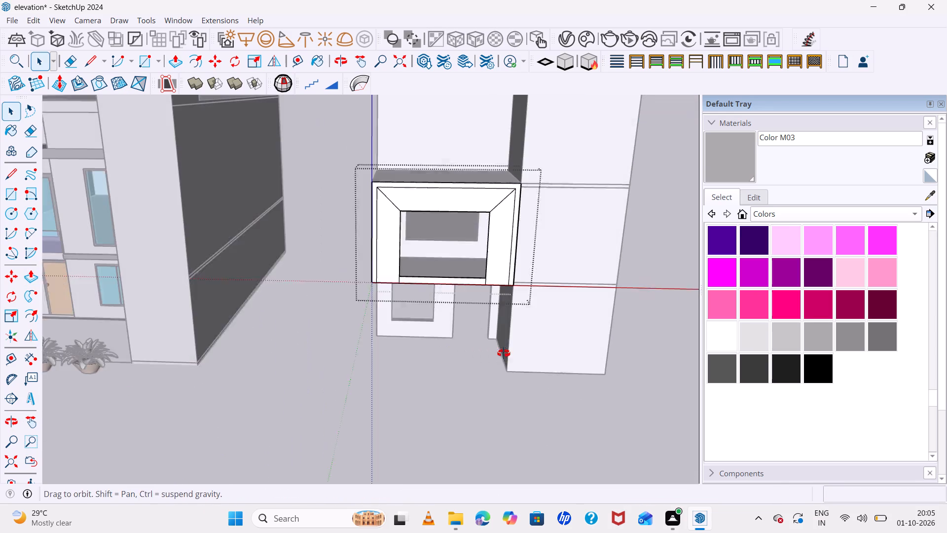
middle_click_drag(504, 353, 506, 353)
scroll(545, 196, "up", 7)
left_click(519, 189)
scroll(519, 189, "up", 6)
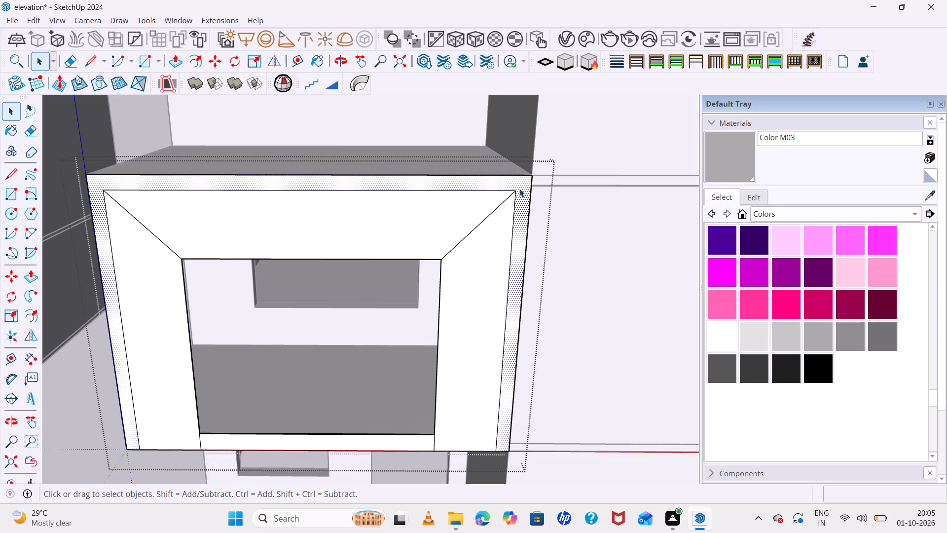
key("p")
left_click(520, 188)
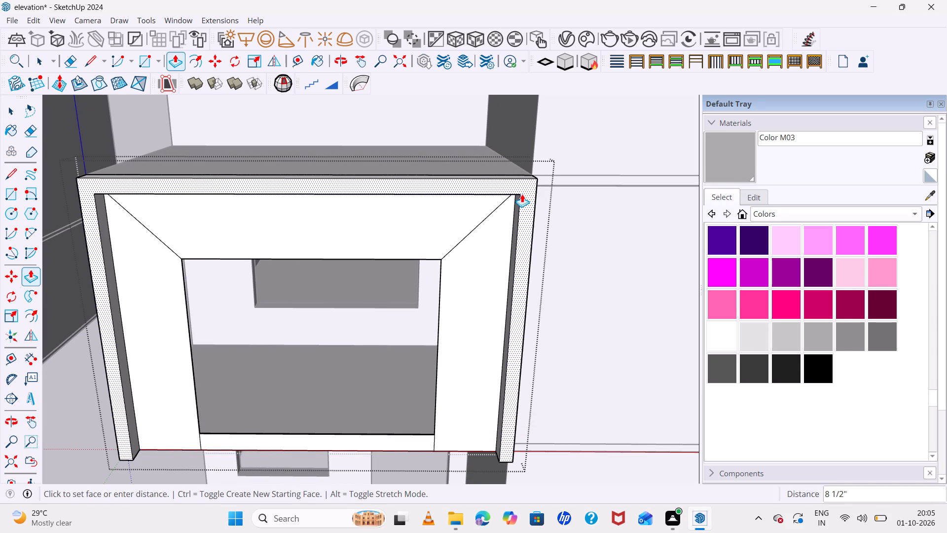
key("1")
key("Return")
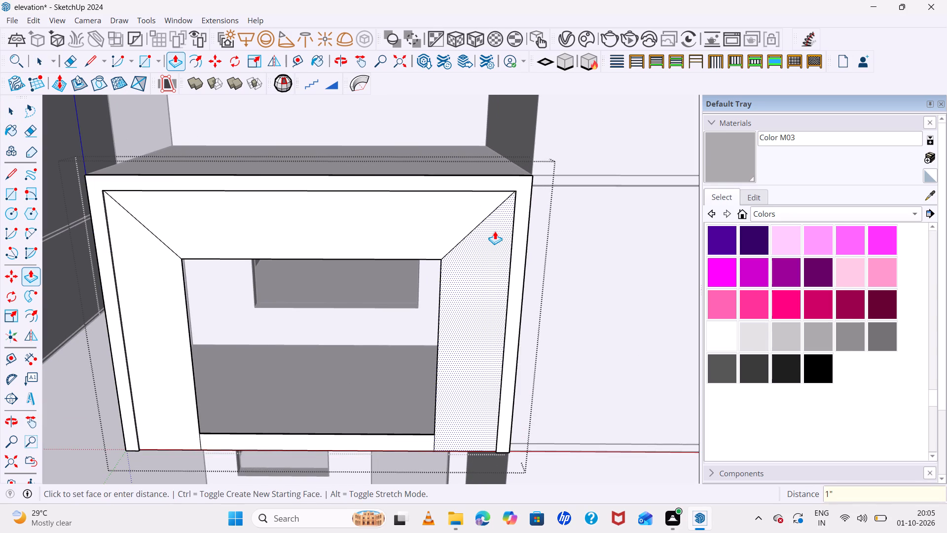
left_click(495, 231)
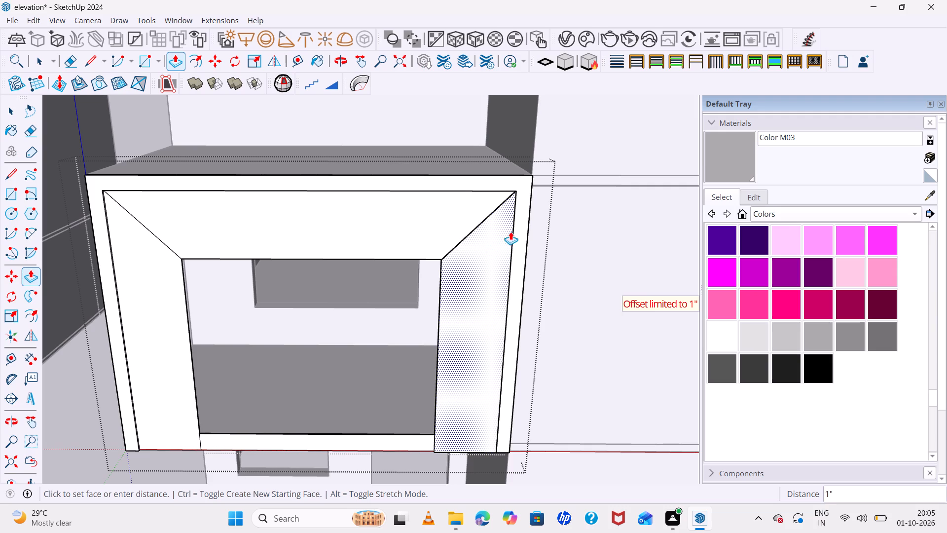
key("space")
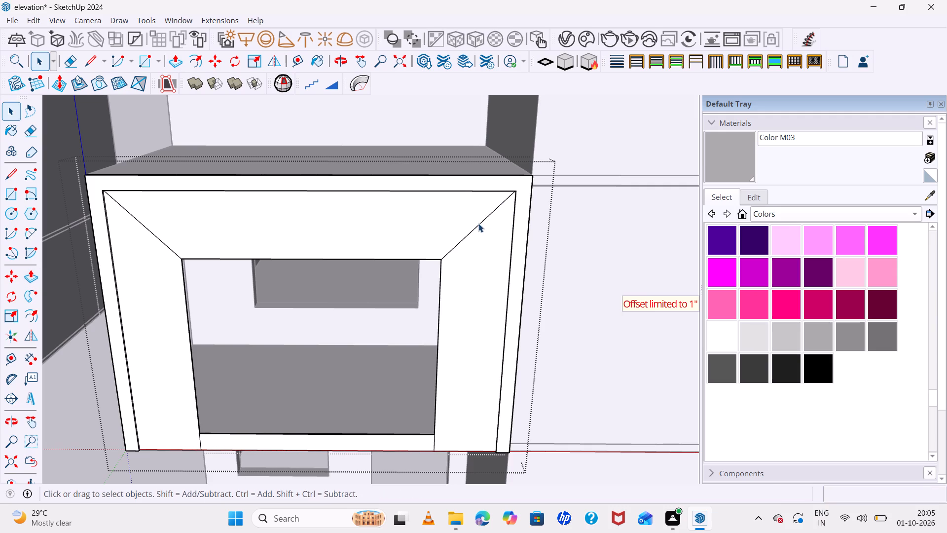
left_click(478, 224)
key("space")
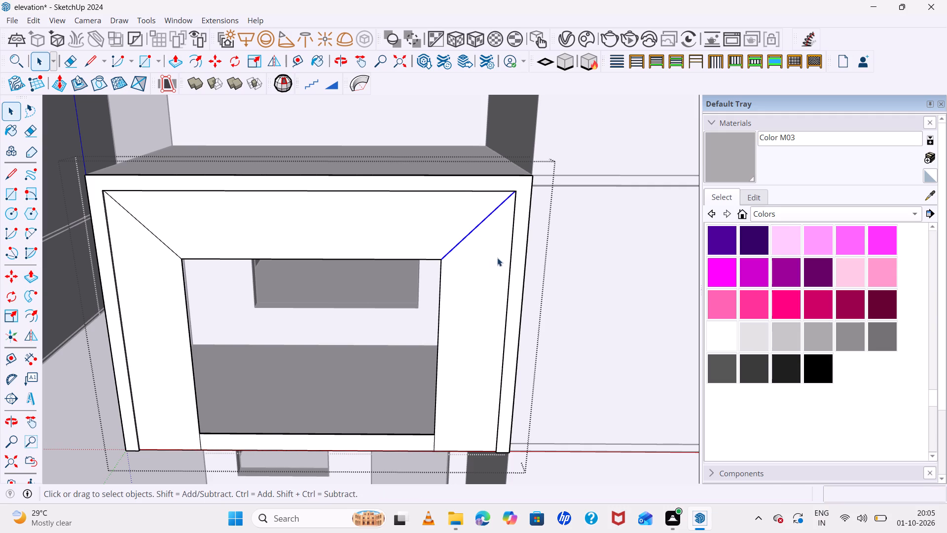
Repeat the 1" Push/Pull on the two side faces, the top face and the bottom strip, flush with the raised border.
left_click(495, 272)
key("p")
double_click(495, 272)
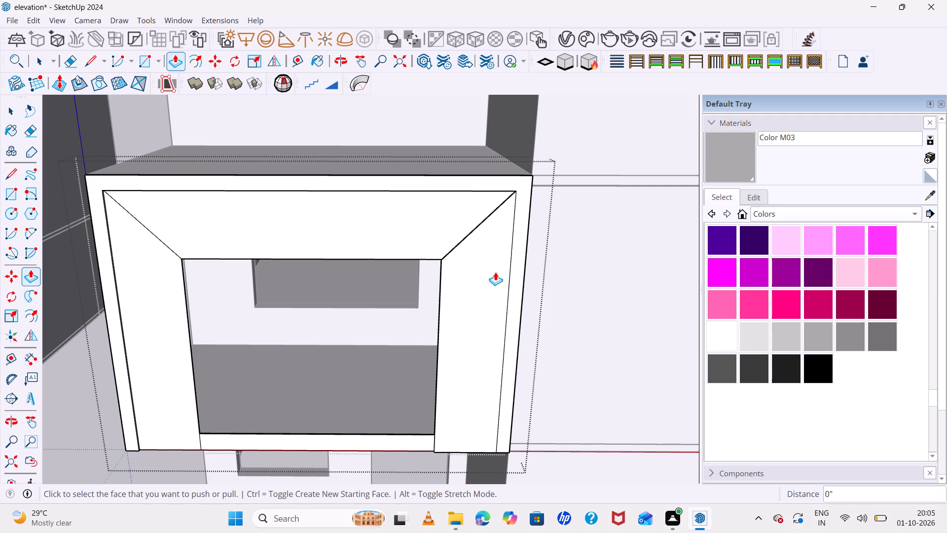
double_click(438, 220)
double_click(145, 303)
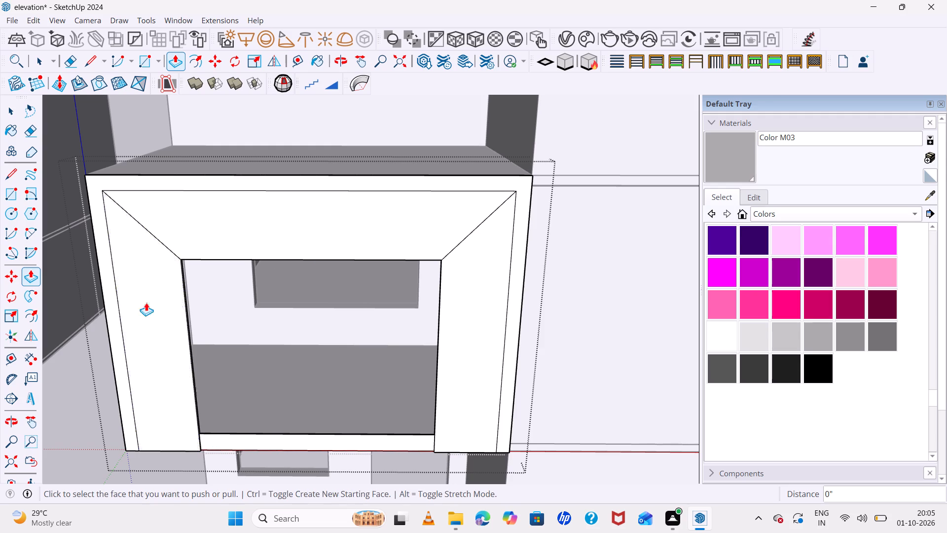
double_click(422, 437)
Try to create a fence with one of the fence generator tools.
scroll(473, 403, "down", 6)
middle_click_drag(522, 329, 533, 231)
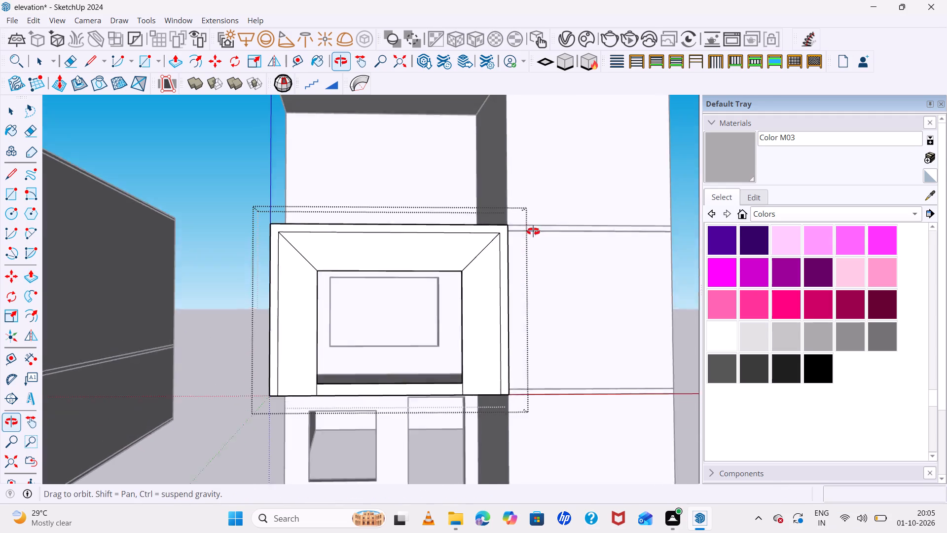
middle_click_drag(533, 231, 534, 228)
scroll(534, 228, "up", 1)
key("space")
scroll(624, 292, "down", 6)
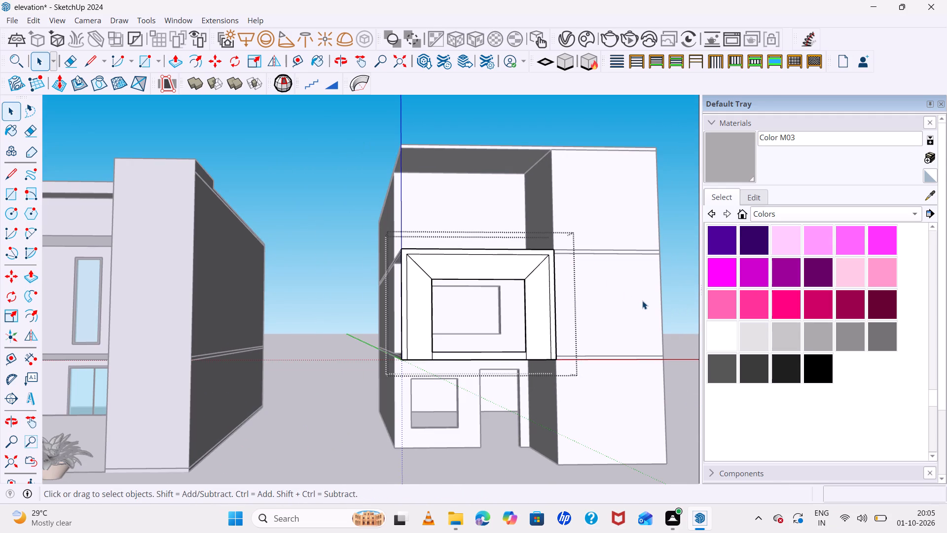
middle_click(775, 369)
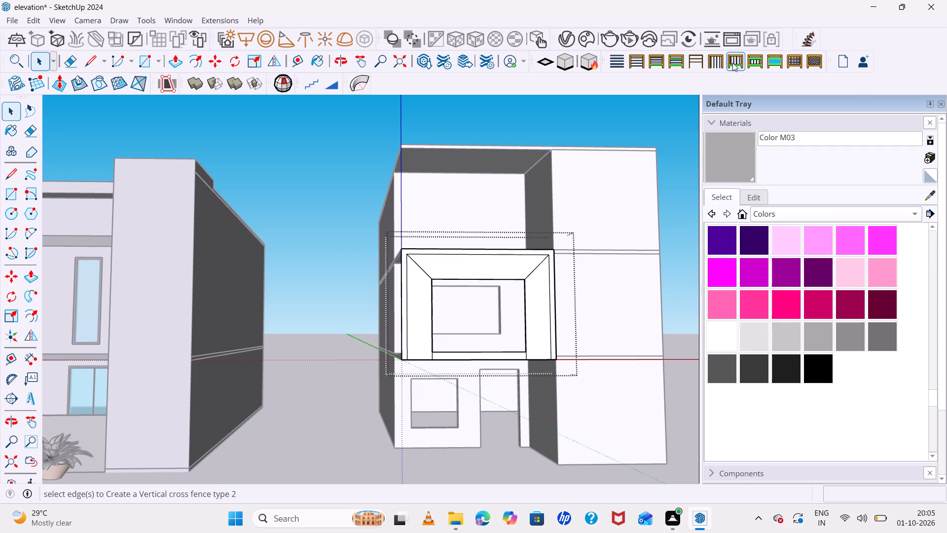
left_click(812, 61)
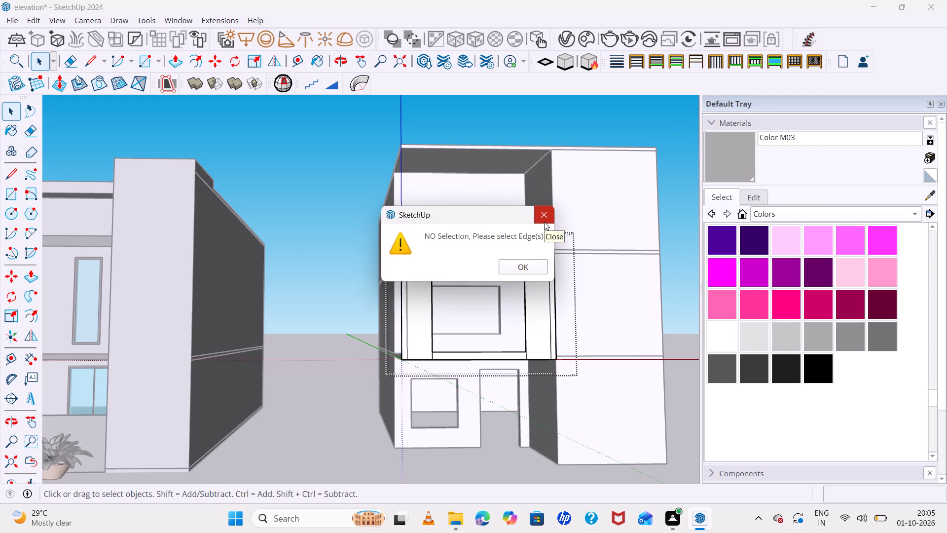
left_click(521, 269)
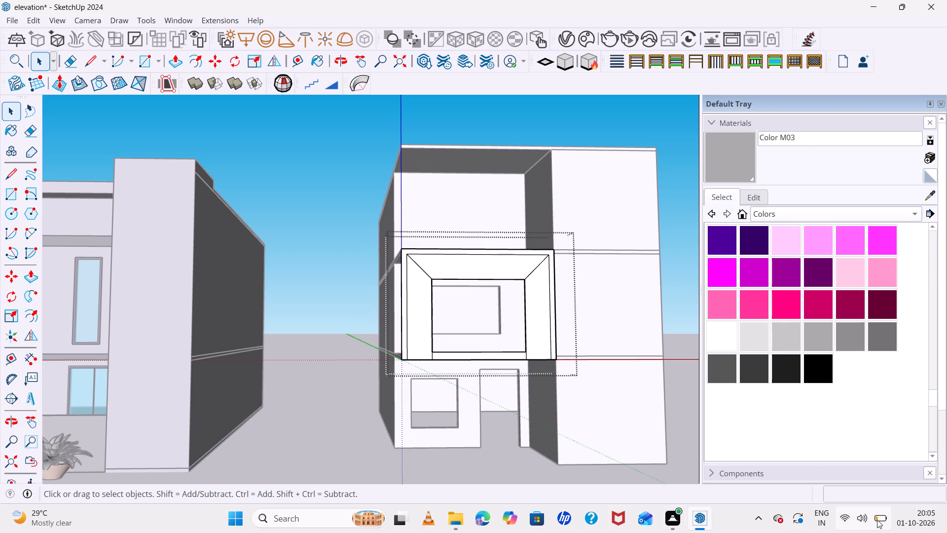
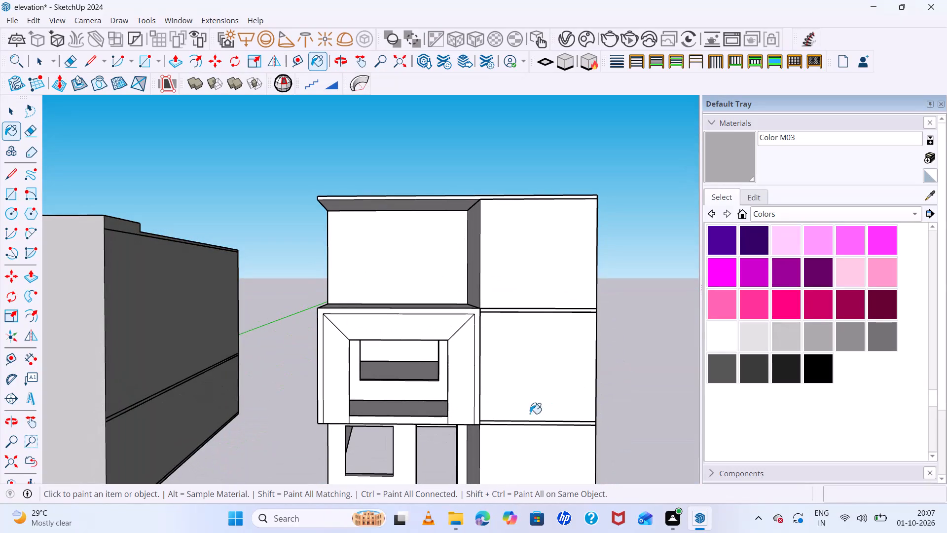
Create a 3' high mesh fence along the front bottom edge of the framed panel's opening.
key("space")
scroll(348, 404, "up", 5)
scroll(394, 430, "up", 5)
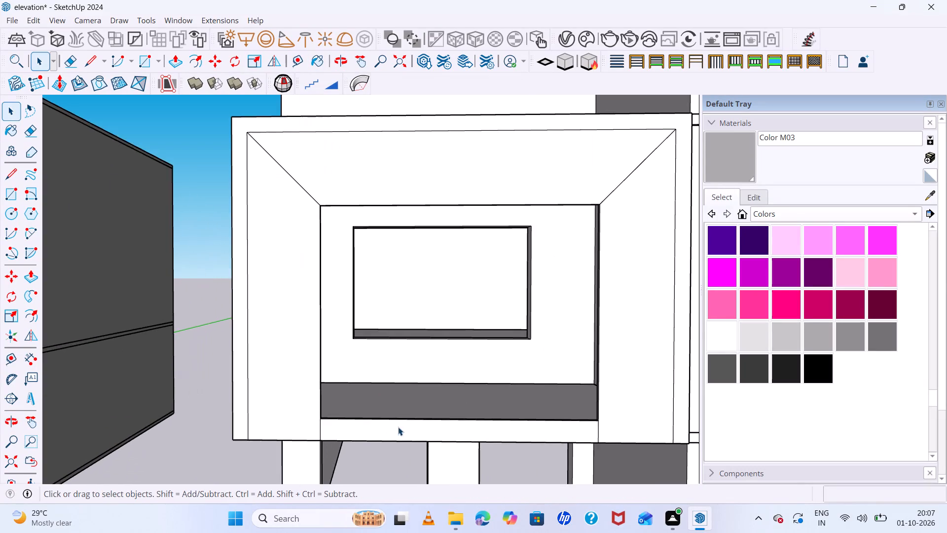
middle_click_drag(406, 423, 423, 479)
scroll(496, 419, "up", 5)
scroll(573, 374, "up", 6)
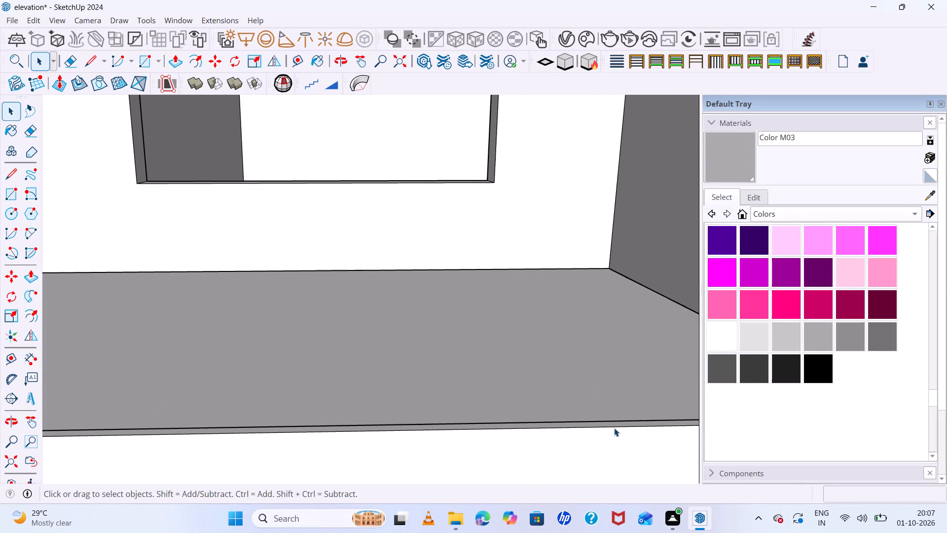
left_click(614, 427)
double_click(614, 427)
left_click(614, 427)
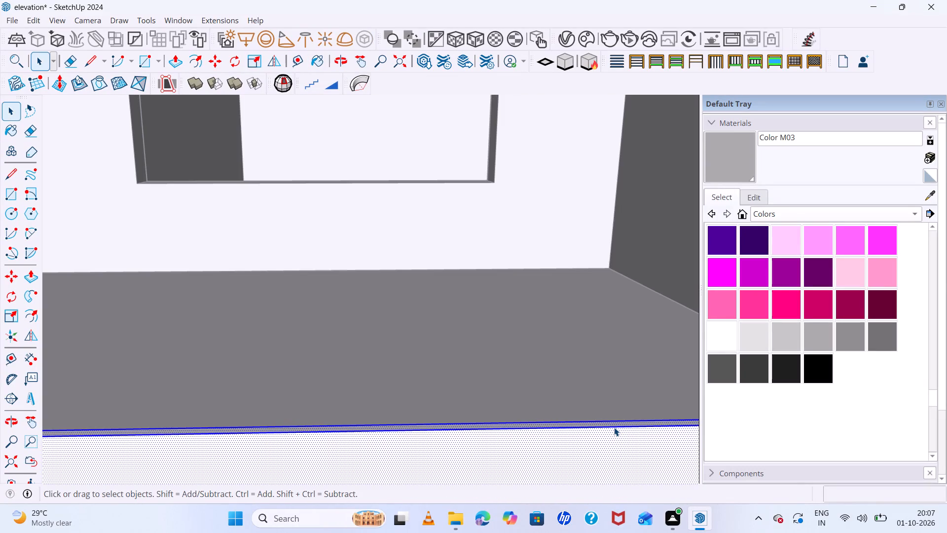
left_click(614, 427)
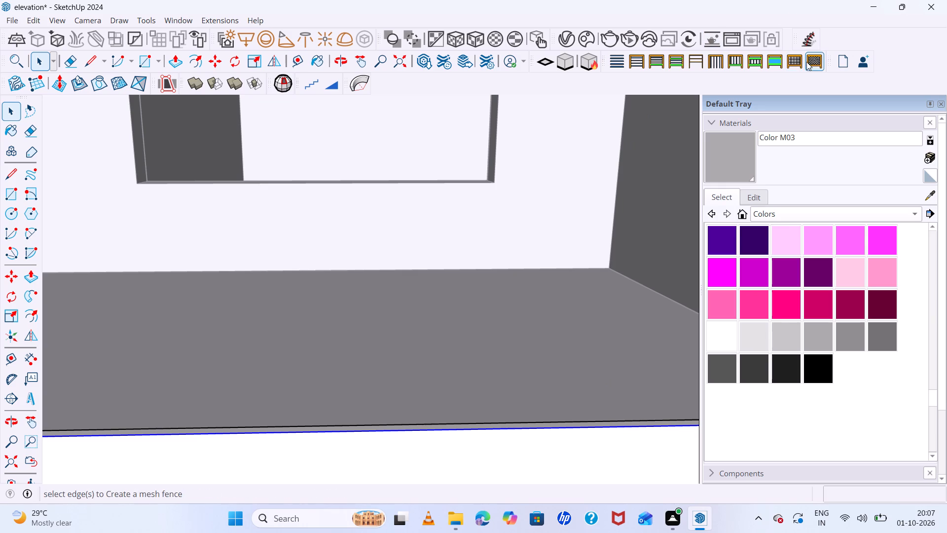
left_click(809, 62)
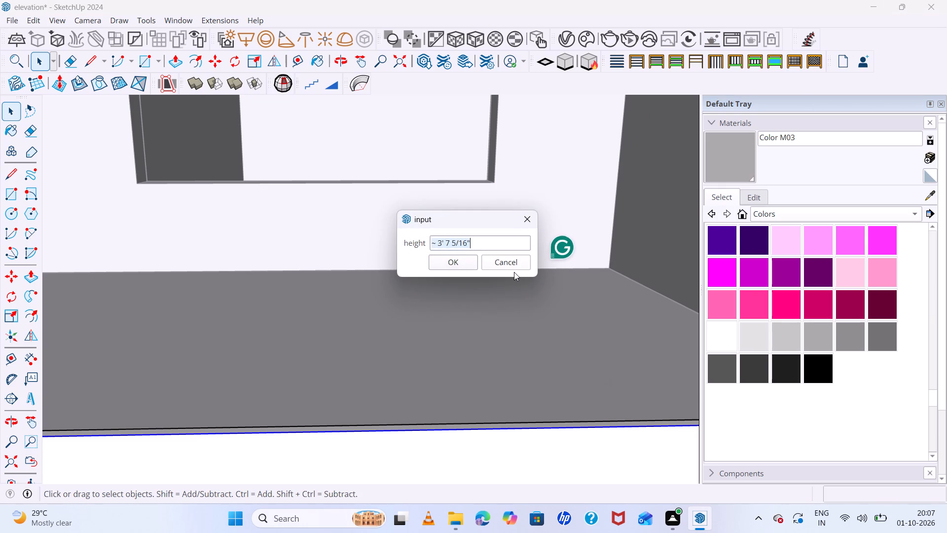
key("BackSpace")
key("3")
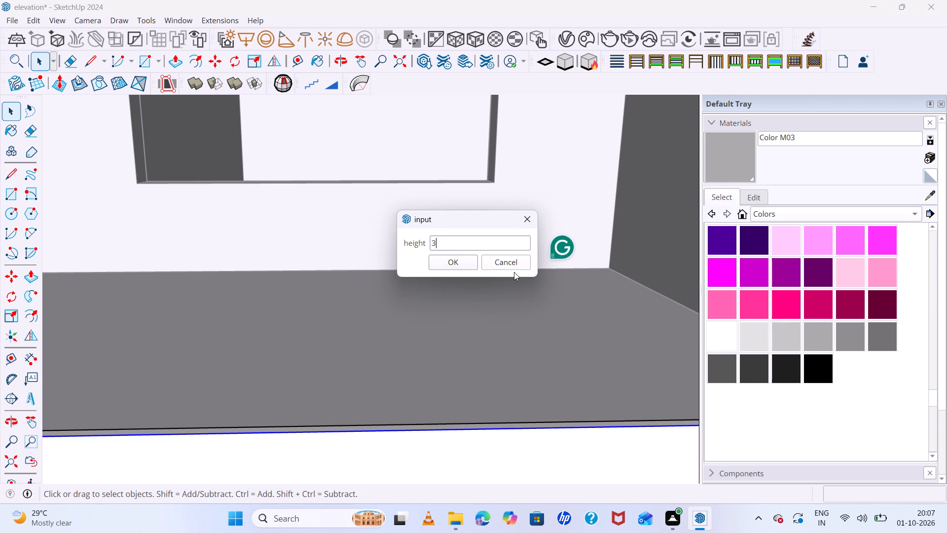
key("apostrophe")
key("Return")
scroll(484, 320, "down", 12)
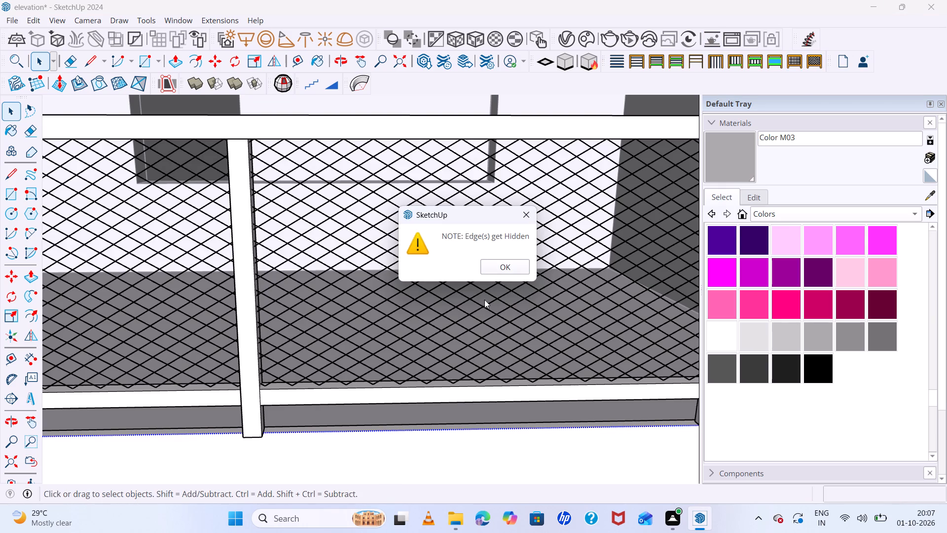
left_click(502, 267)
Examine the mesh fence and its fit in the panel opening from several angles.
scroll(497, 277, "down", 12)
middle_click_drag(529, 321, 522, 266)
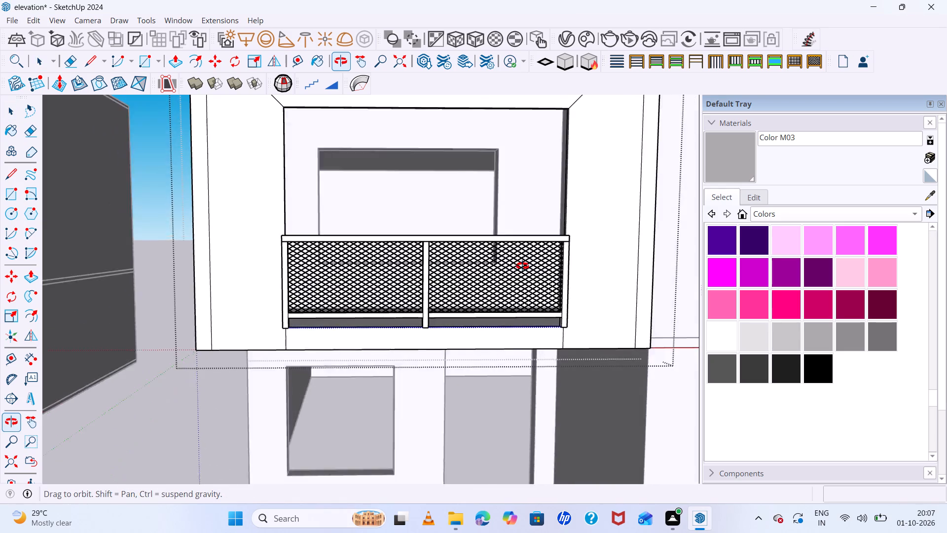
middle_click_drag(522, 266, 552, 276)
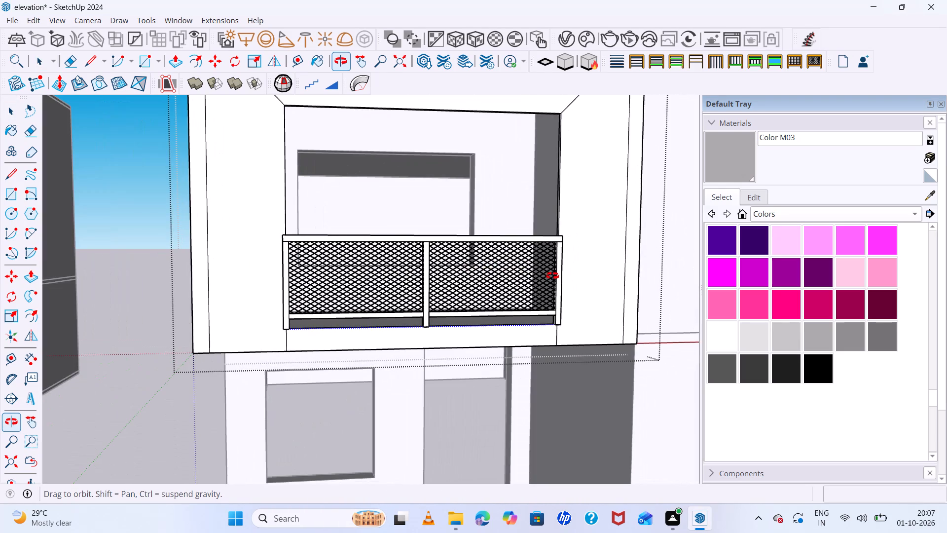
middle_click_drag(552, 276, 551, 282)
scroll(547, 281, "down", 11)
middle_click_drag(547, 283, 561, 342)
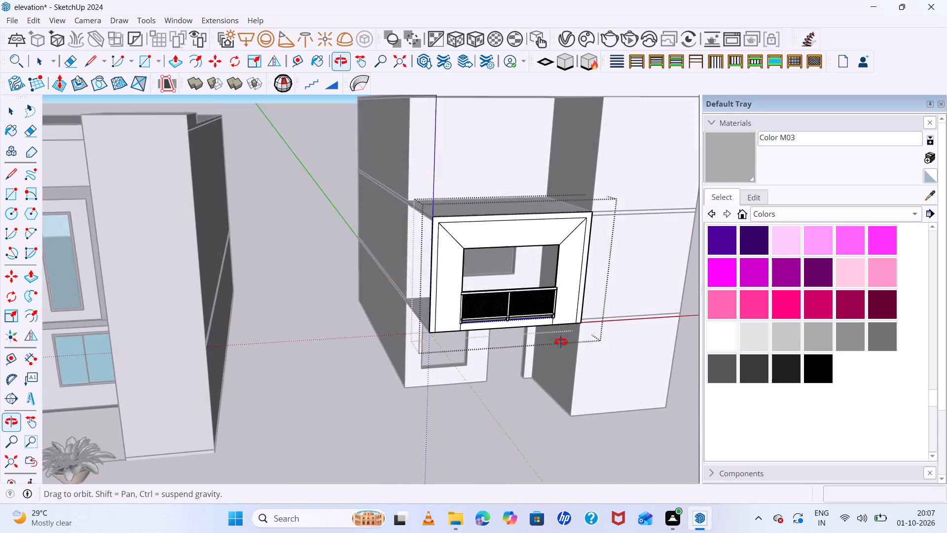
middle_click_drag(561, 342, 533, 212)
scroll(533, 212, "down", 1)
scroll(537, 254, "up", 7)
middle_click_drag(595, 306, 591, 402)
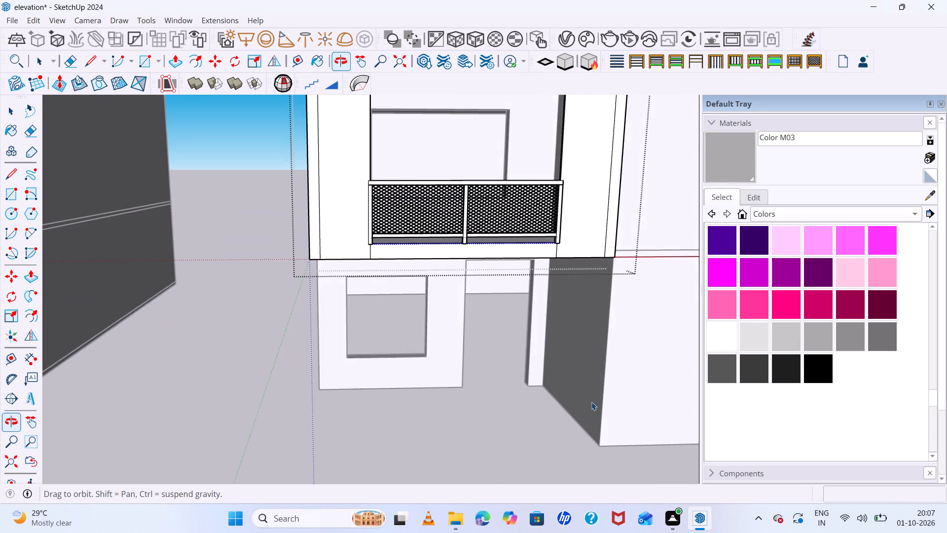
Scale the fence's right-hand end post to 0.50 along green, keeping its height at 1.00.
scroll(587, 253, "up", 14)
left_click(530, 232)
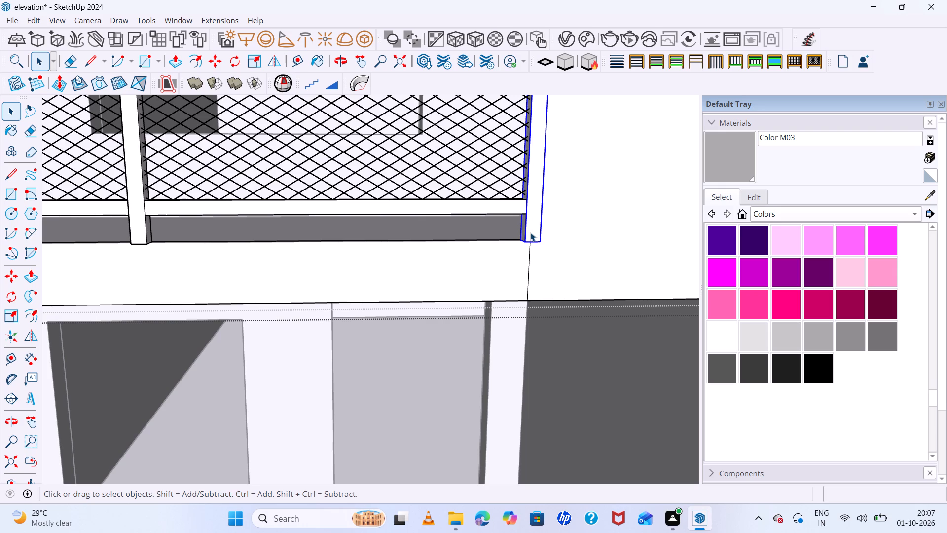
scroll(538, 237, "up", 7)
middle_click_drag(538, 241, 543, 333)
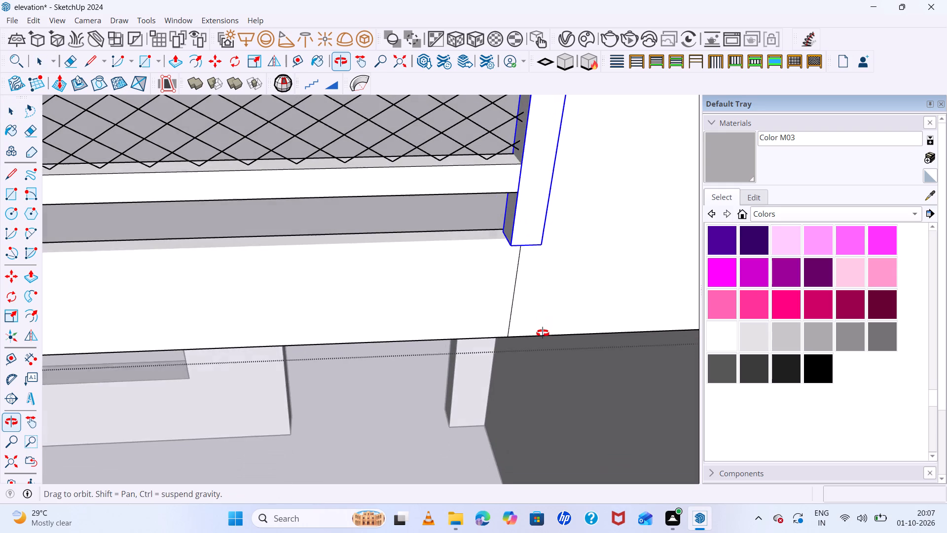
middle_click_drag(543, 333, 543, 336)
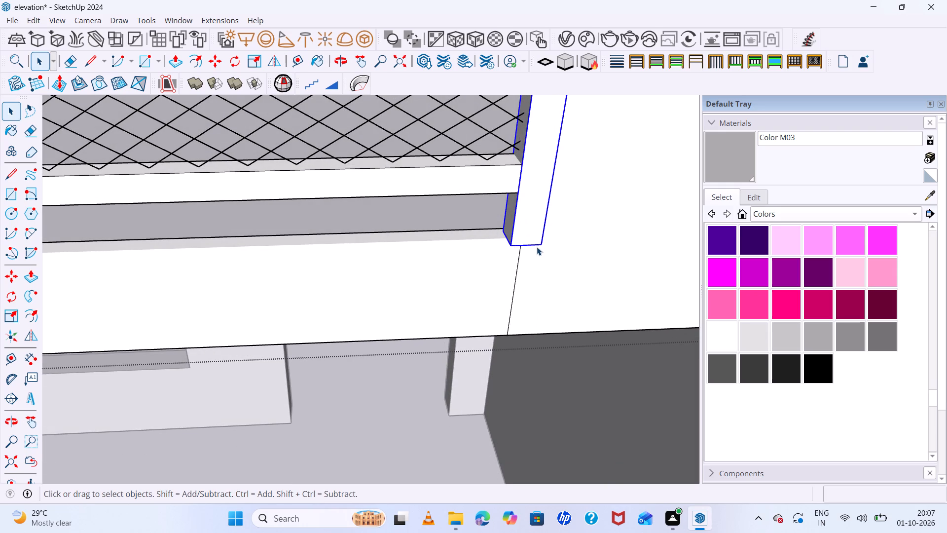
key("s")
scroll(525, 248, "up", 6)
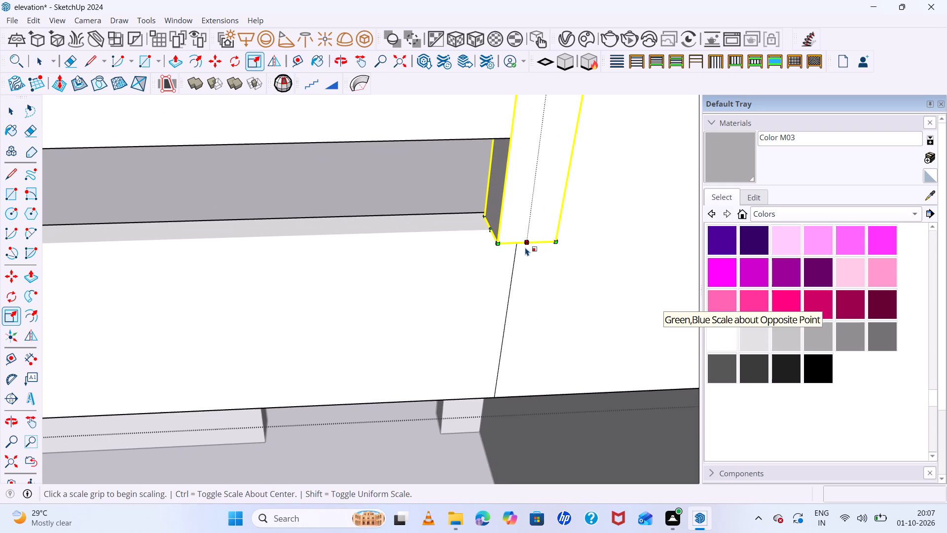
left_click(525, 243)
left_click(517, 224)
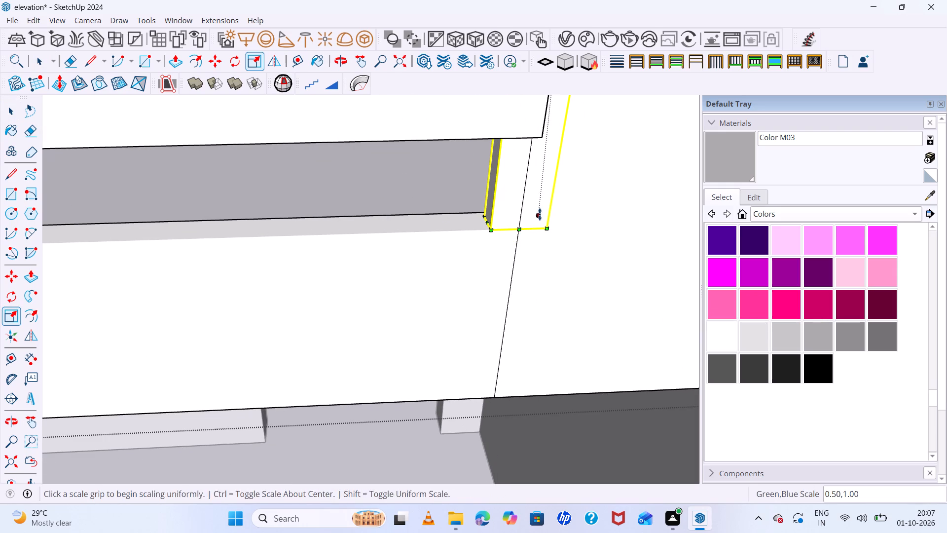
left_click(550, 227)
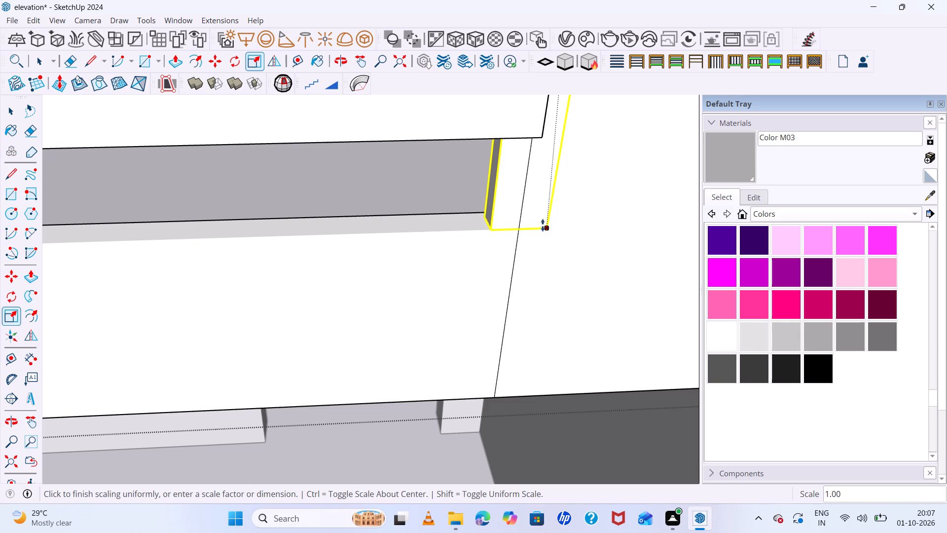
scroll(553, 170, "down", 5)
key("space")
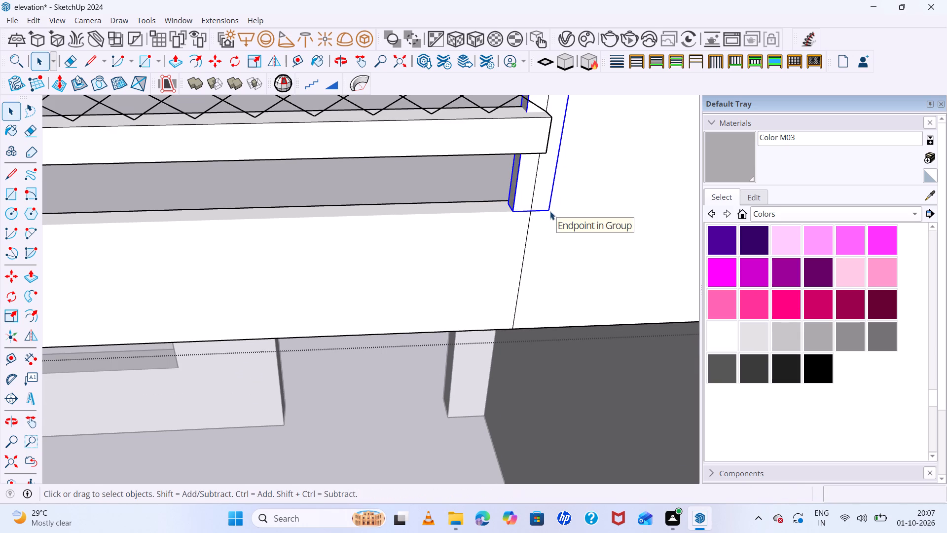
scroll(550, 211, "down", 7)
scroll(548, 156, "down", 5)
Scale the right-hand end post by 0.38 along red and 1.82 along green, up to the opening's side edge.
key("s")
scroll(572, 115, "up", 7)
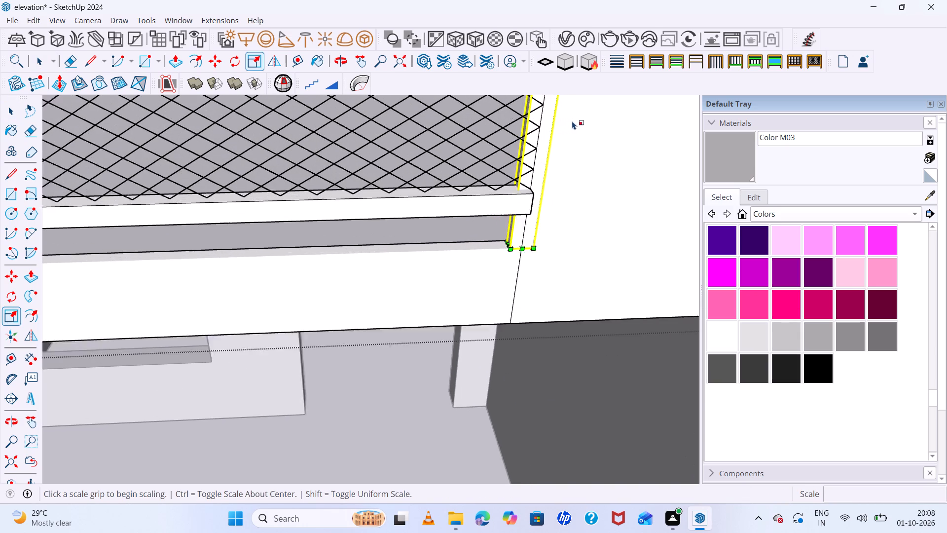
scroll(572, 135, "down", 15)
scroll(575, 108, "up", 16)
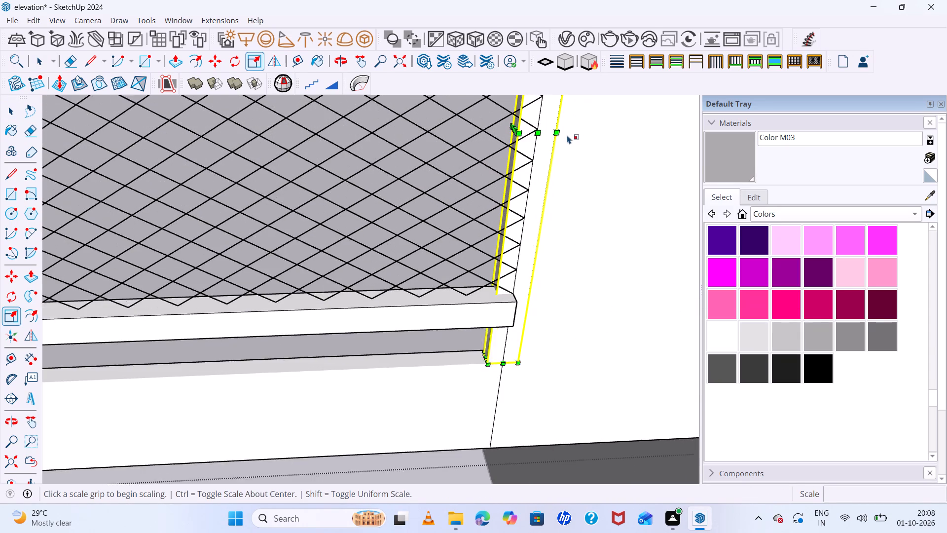
scroll(567, 135, "up", 2)
left_click(553, 131)
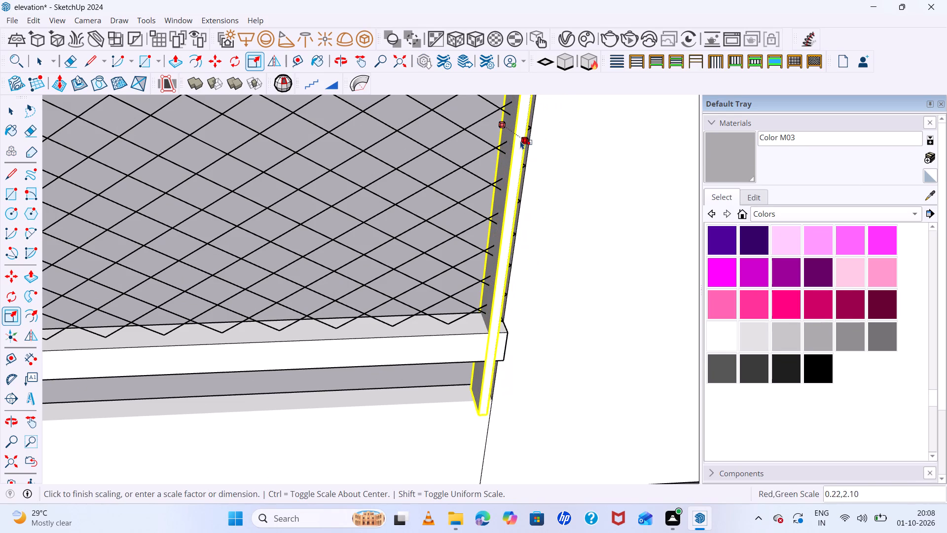
left_click(531, 139)
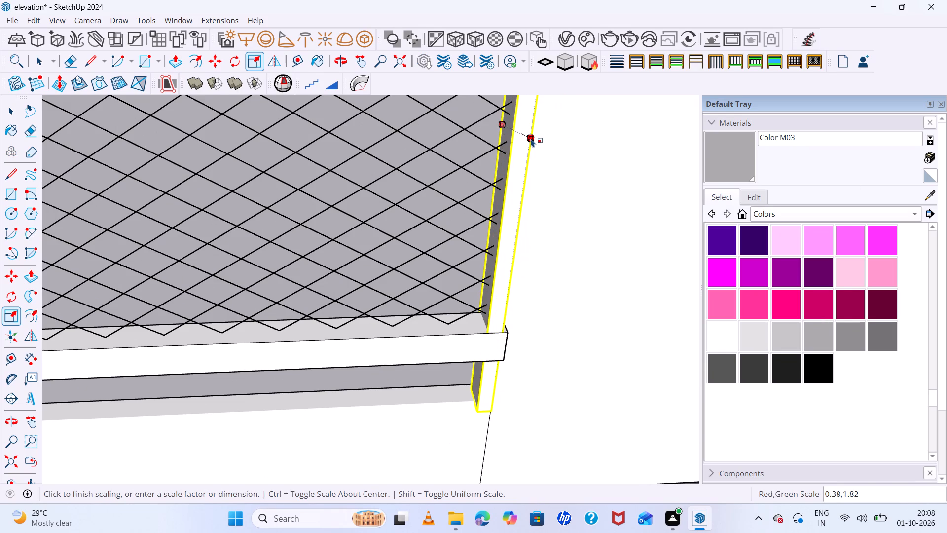
Scale the right-hand end post to 0.54 along green, keeping its height at 1.00.
scroll(535, 184, "down", 11)
middle_click_drag(509, 311, 503, 239)
scroll(517, 315, "up", 8)
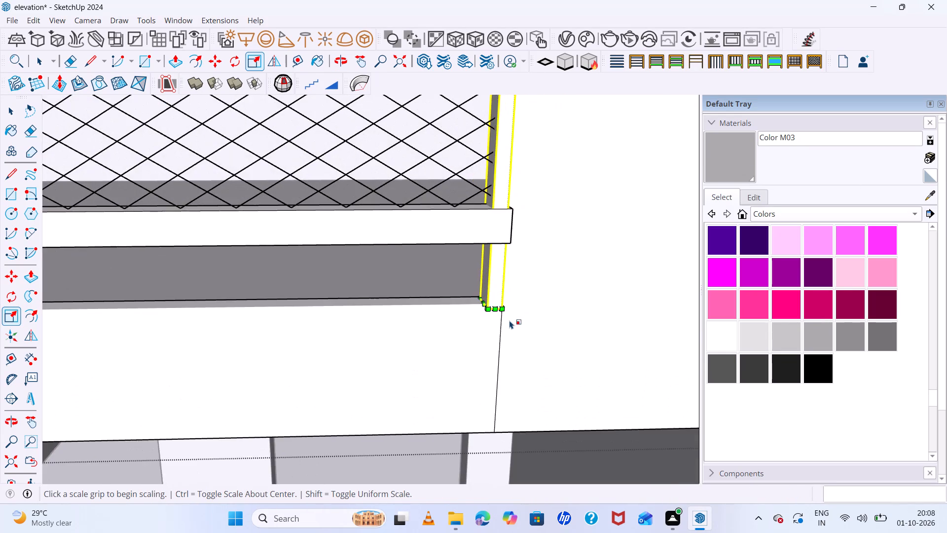
scroll(510, 320, "up", 13)
left_click(488, 293)
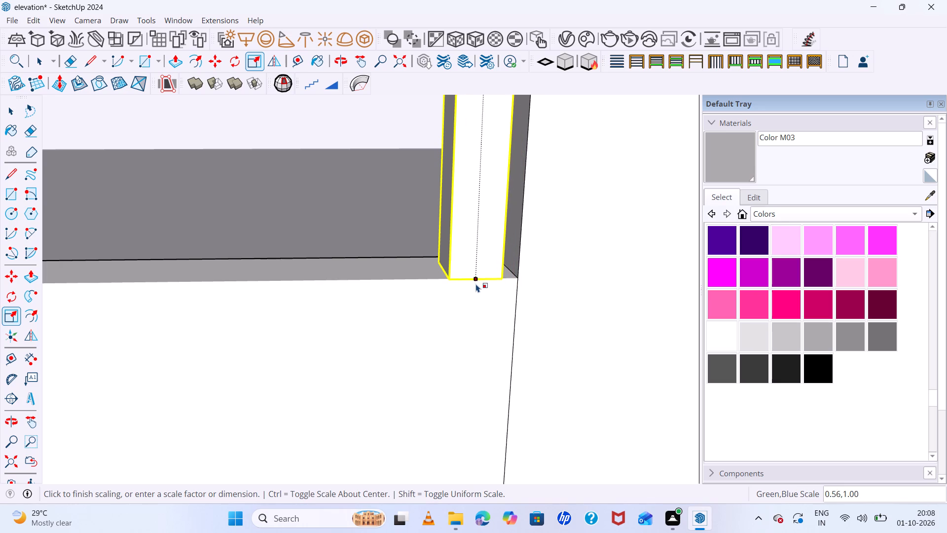
left_click(475, 280)
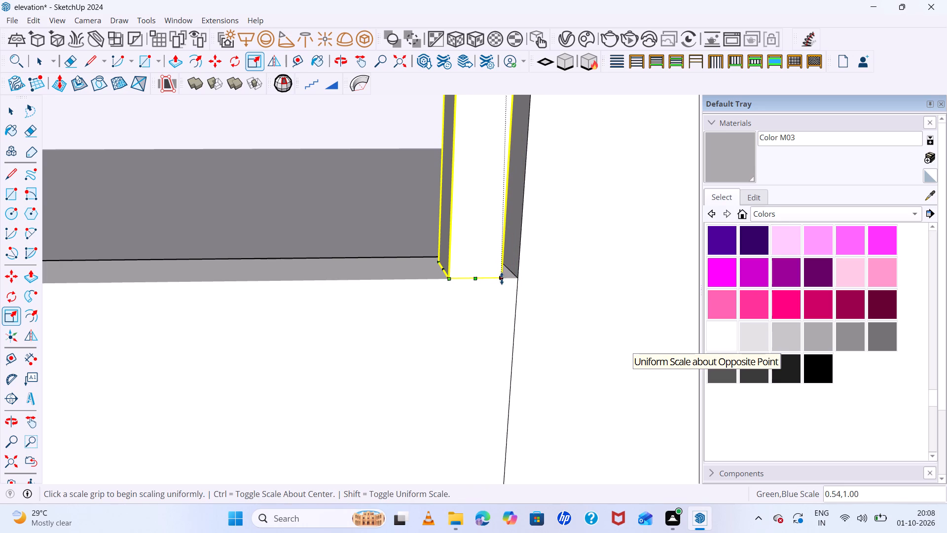
Widen the right-hand end post to the opening's side, scaling about 1.32 along red and 1.02 along green.
scroll(502, 277, "down", 20)
scroll(502, 277, "down", 1)
scroll(532, 163, "down", 7)
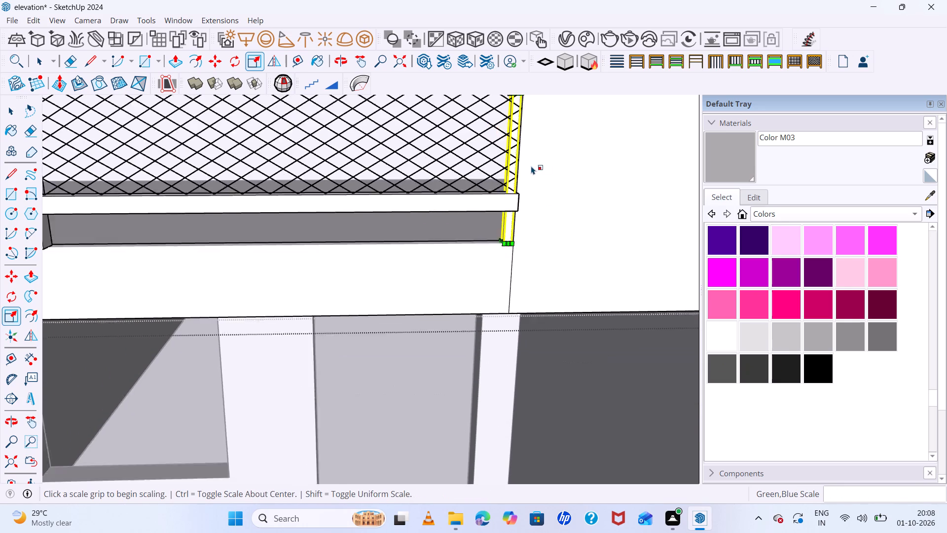
scroll(499, 82, "up", 7)
scroll(531, 109, "up", 19)
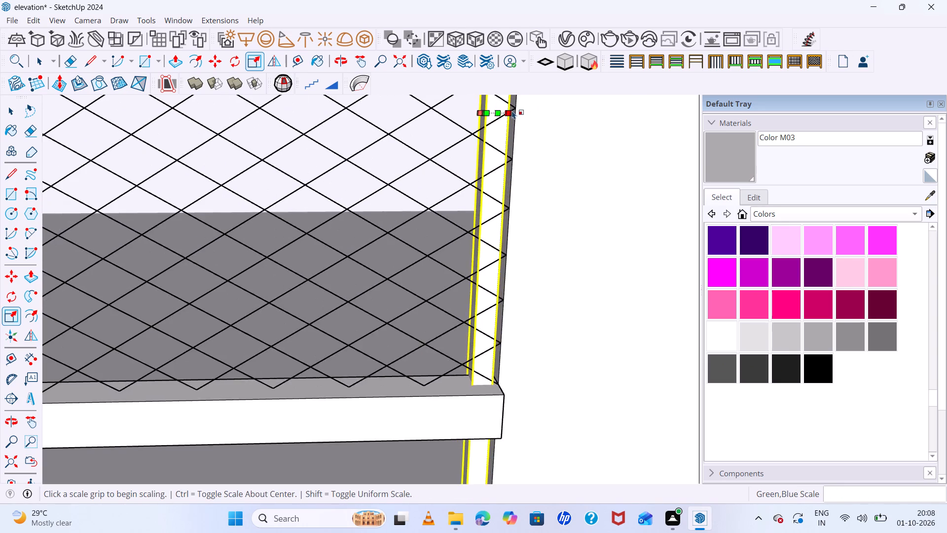
scroll(512, 111, "up", 4)
left_click(504, 116)
left_click(518, 114)
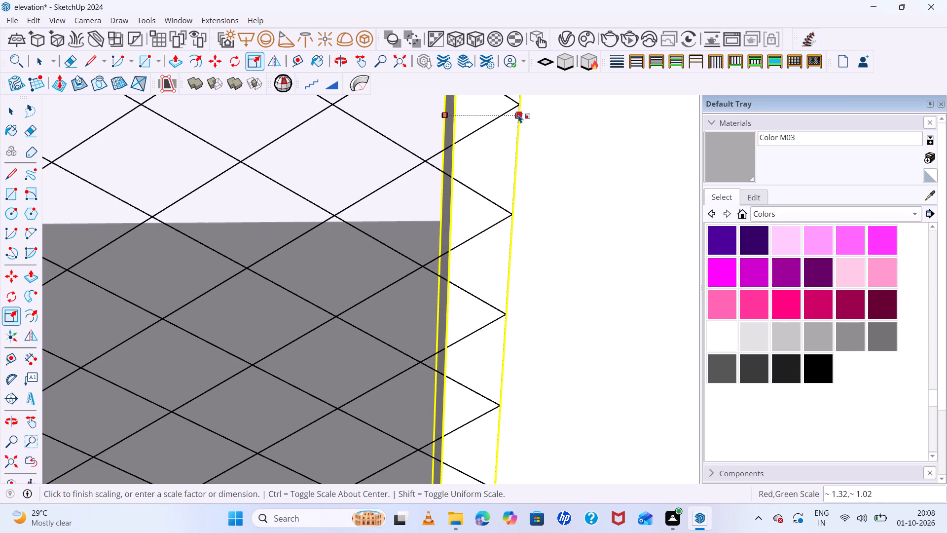
scroll(531, 141, "down", 20)
scroll(531, 141, "down", 16)
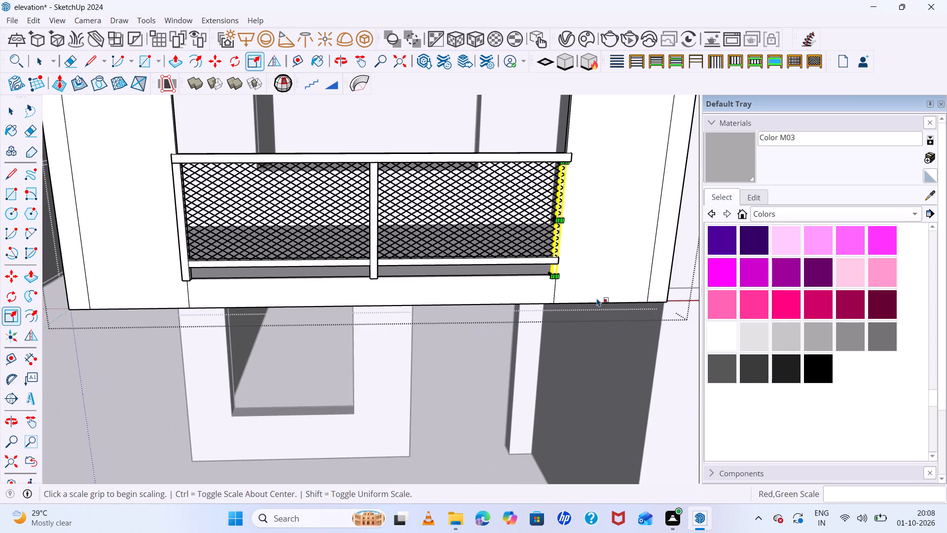
scroll(597, 298, "down", 7)
Scale the fence's left-hand end post to 0.54 along red, keeping 1.00 along green.
scroll(379, 281, "up", 15)
key("space")
left_click(389, 276)
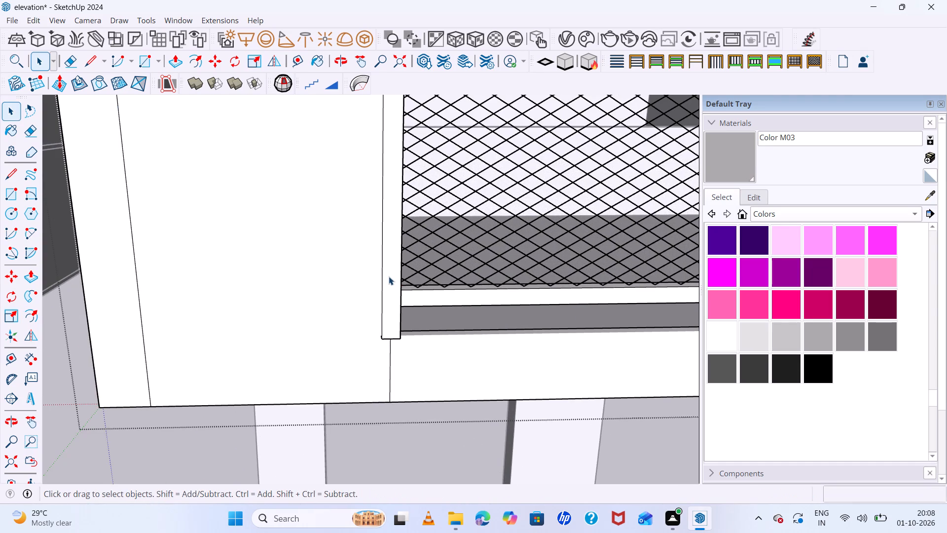
key("s")
scroll(397, 321, "up", 14)
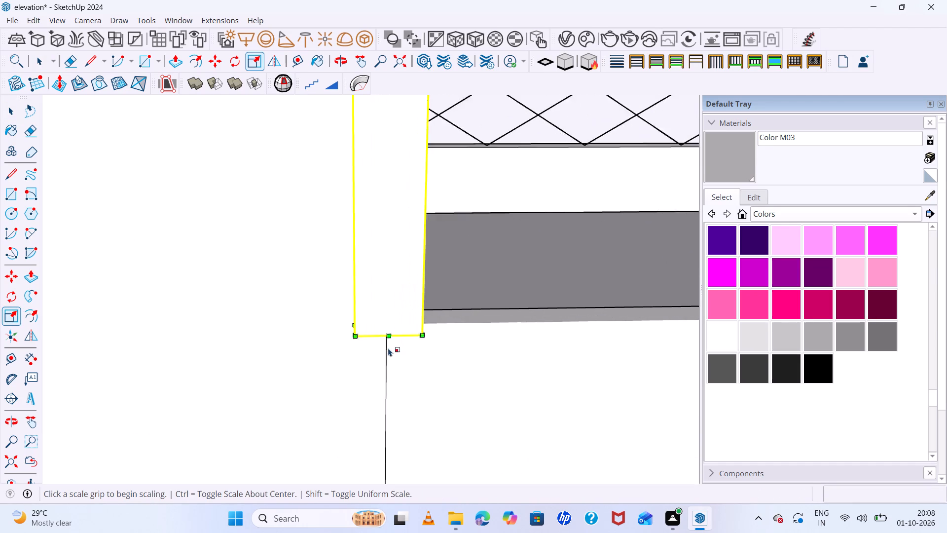
left_click(344, 335)
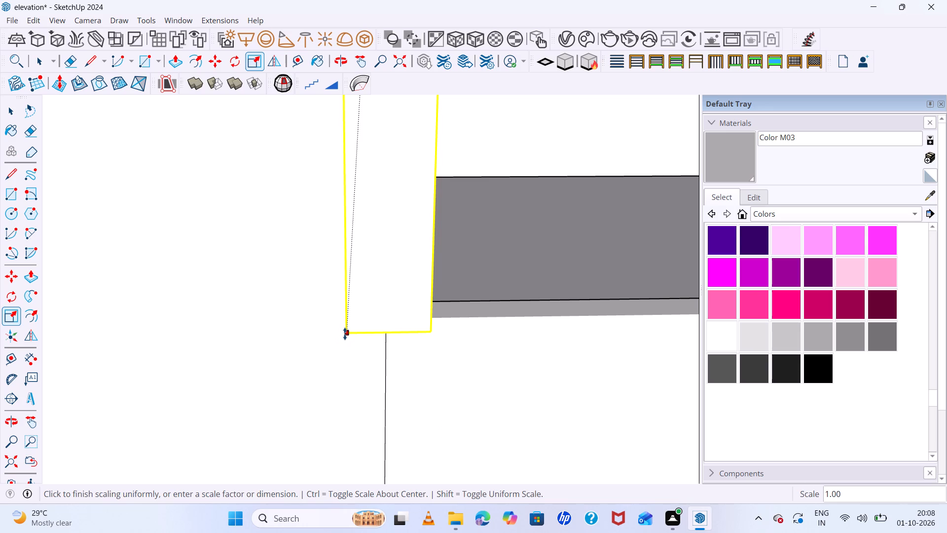
key("space")
left_click(408, 313)
key("s")
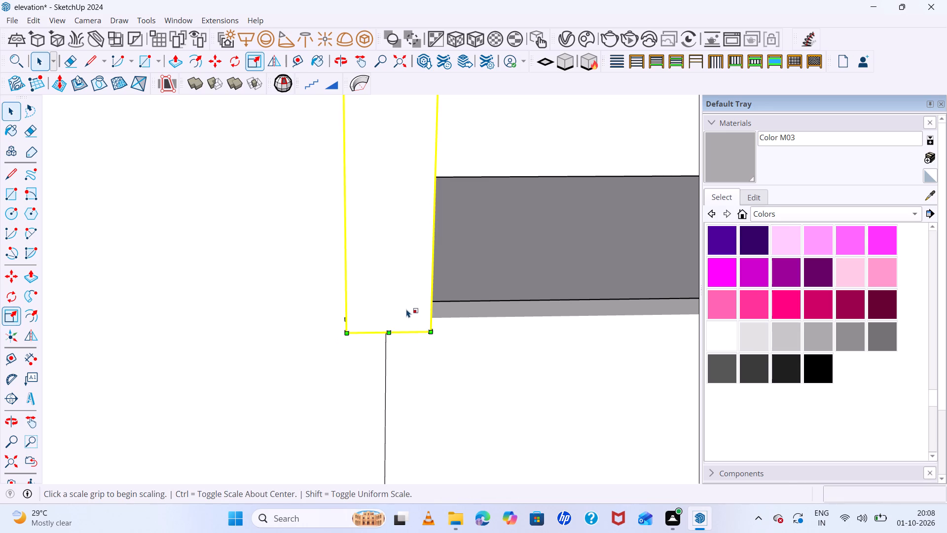
scroll(406, 309, "down", 20)
scroll(389, 199, "up", 6)
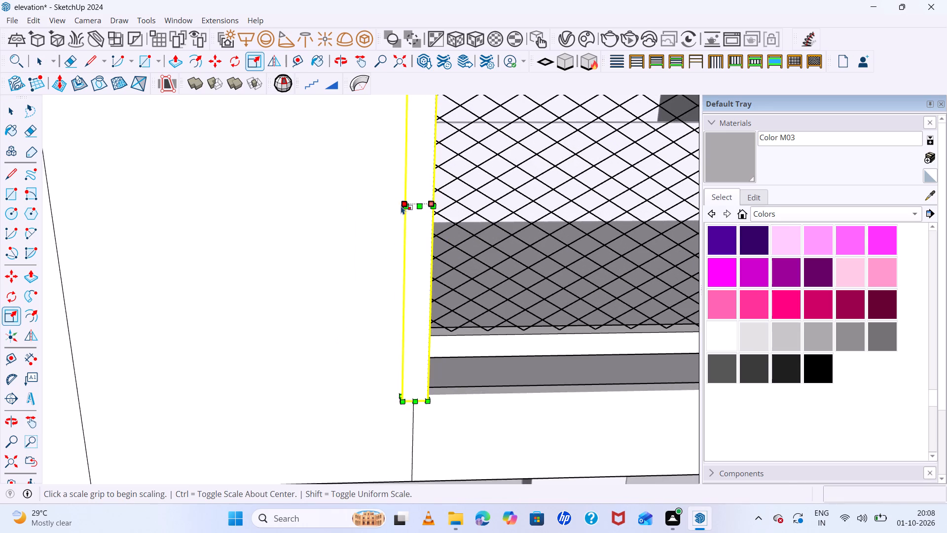
scroll(401, 206, "up", 10)
left_click(408, 203)
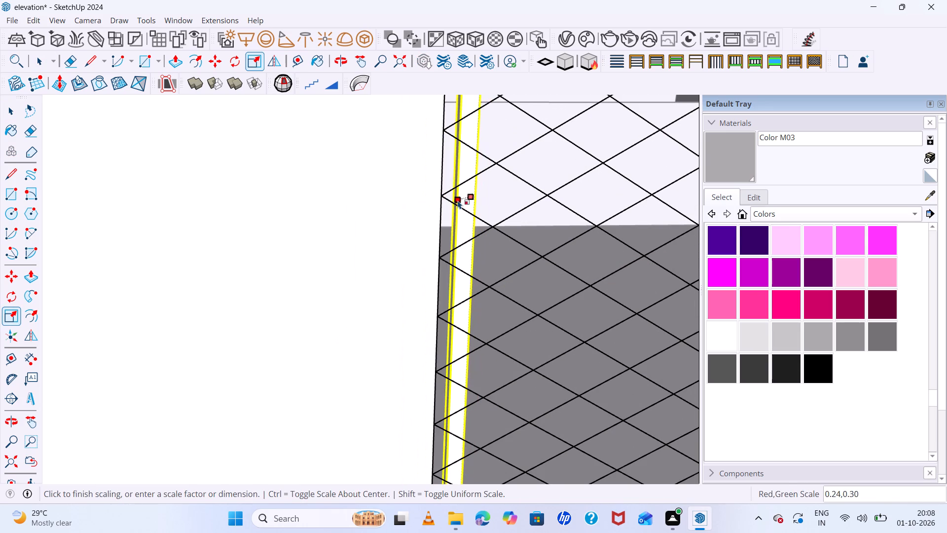
left_click(444, 208)
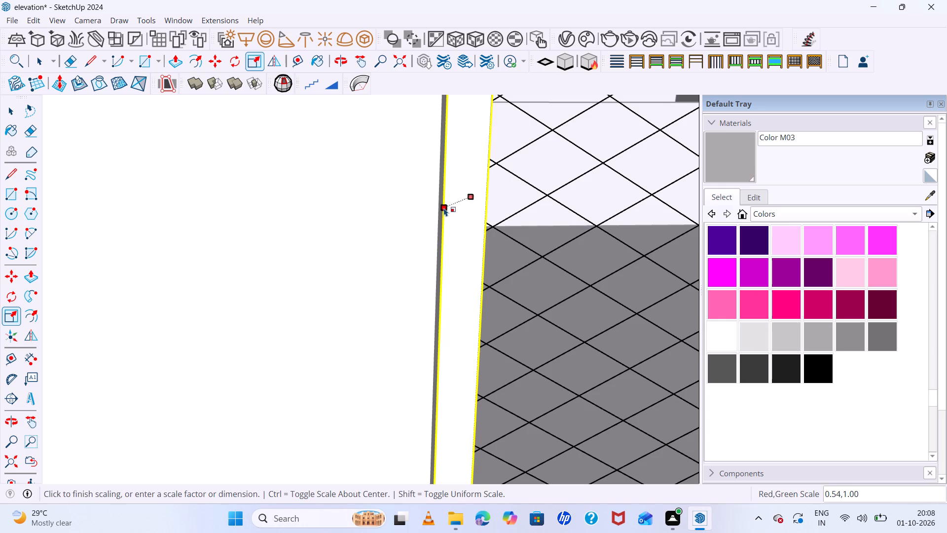
Adjust the left-hand end post's width along red until its outer face meets the opening's side edge.
scroll(427, 208, "down", 10)
middle_click_drag(450, 380, 448, 361)
middle_click_drag(448, 352, 445, 305)
middle_click_drag(445, 302, 445, 280)
scroll(446, 410, "up", 5)
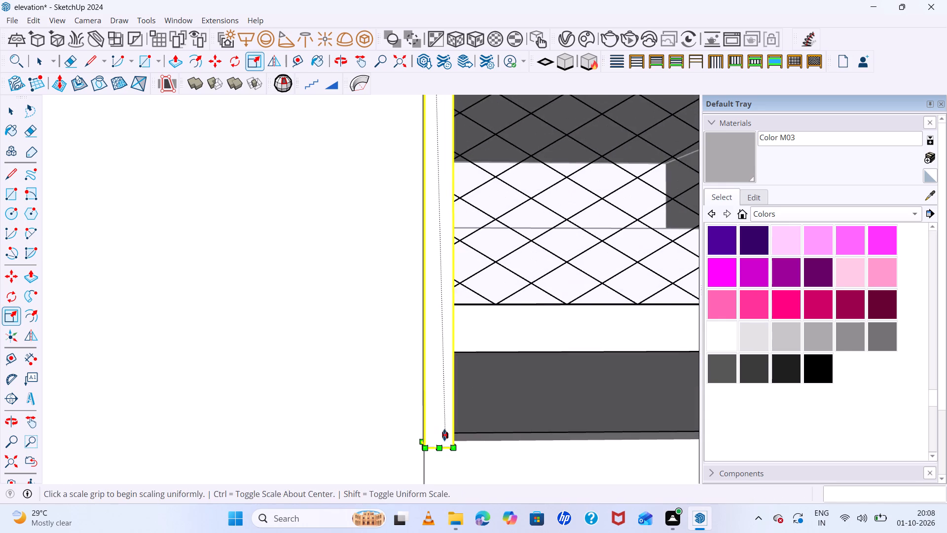
scroll(444, 435, "up", 16)
scroll(416, 446, "up", 7)
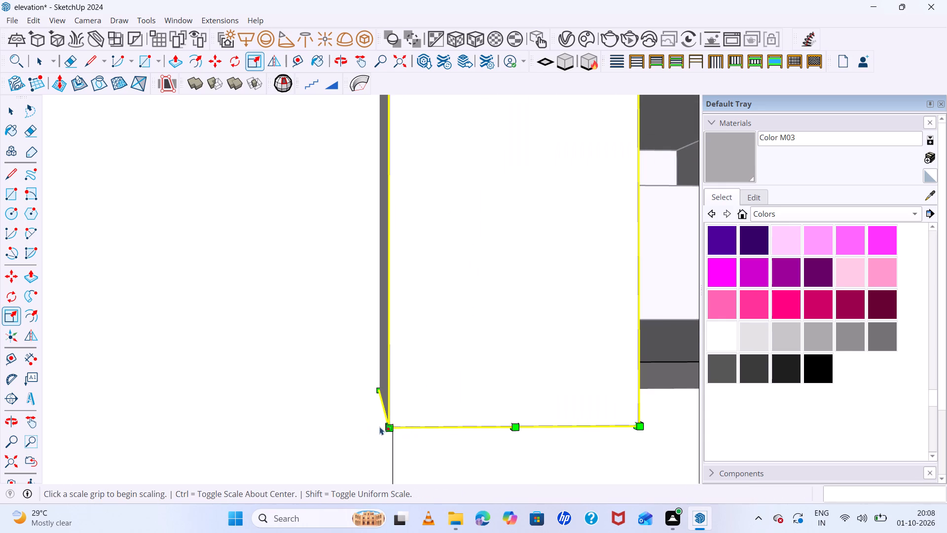
left_click(375, 390)
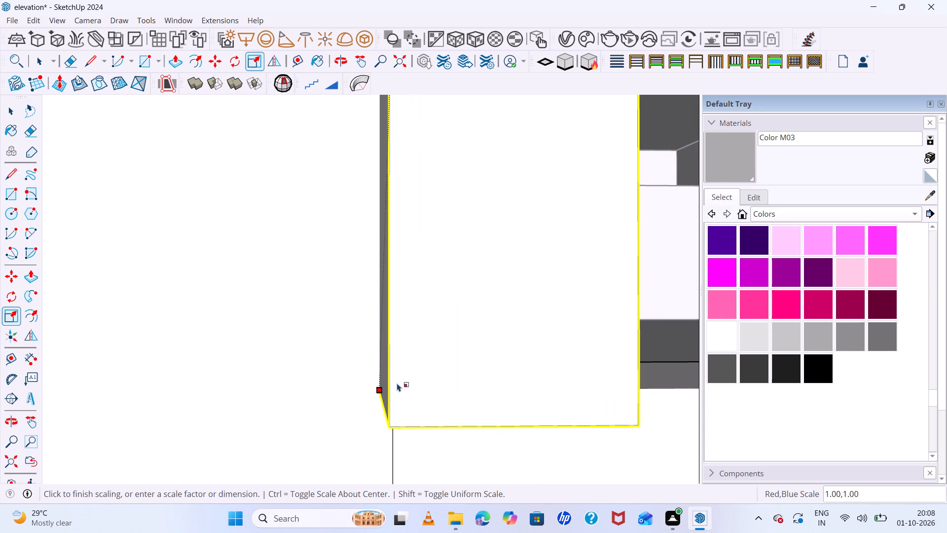
left_click(410, 381)
scroll(399, 391, "up", 12)
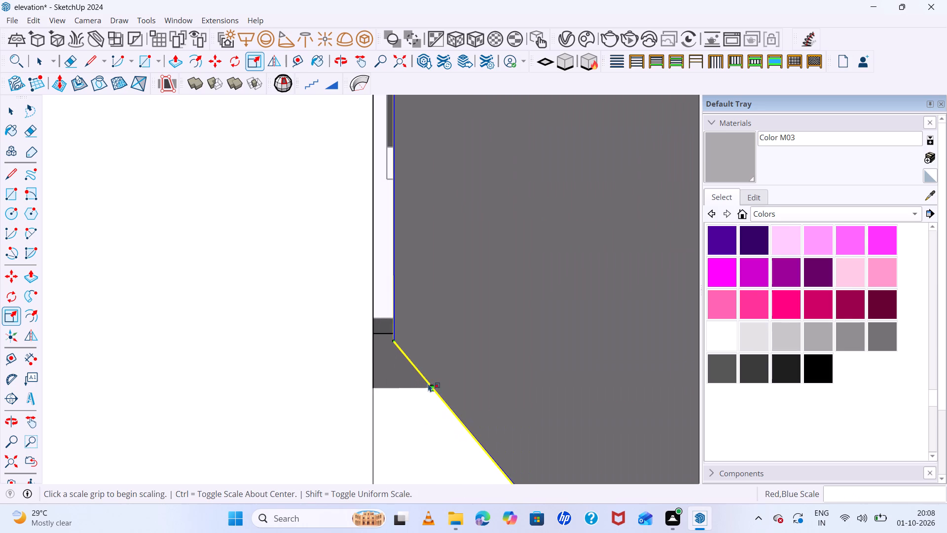
left_click(430, 383)
left_click(431, 387)
left_click(376, 387)
Scale the left-hand end post to 0.50 along green, keeping its height at 1.00.
scroll(329, 381, "down", 6)
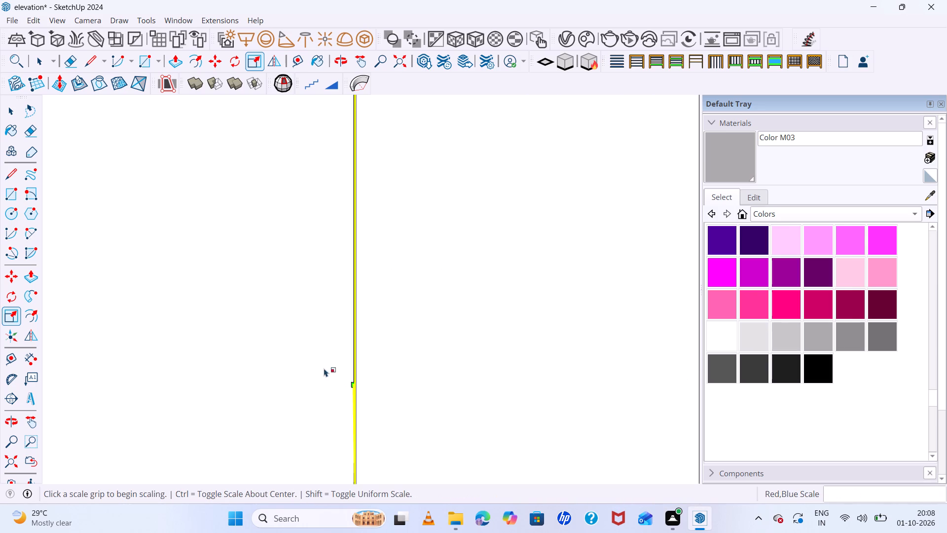
scroll(324, 368, "down", 13)
left_click(400, 384)
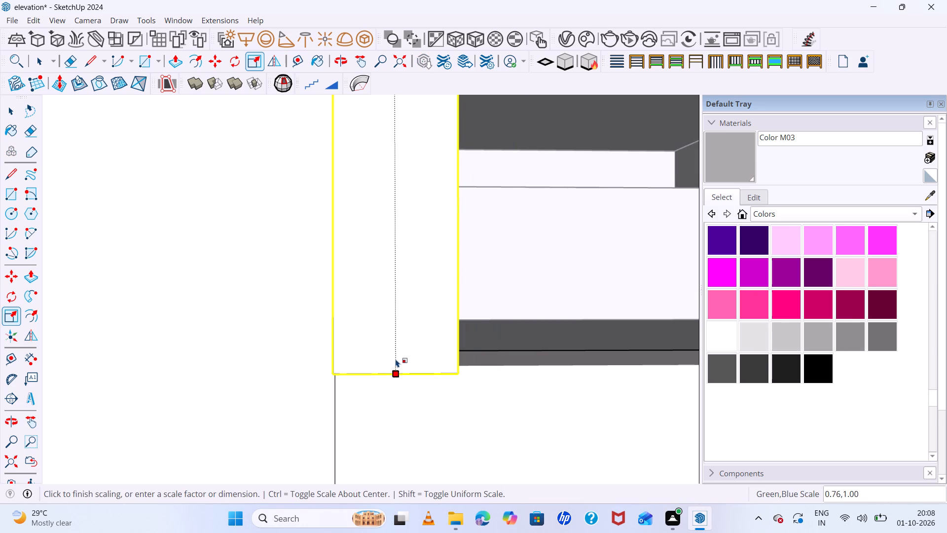
scroll(397, 349, "down", 1)
middle_click_drag(398, 350, 288, 423)
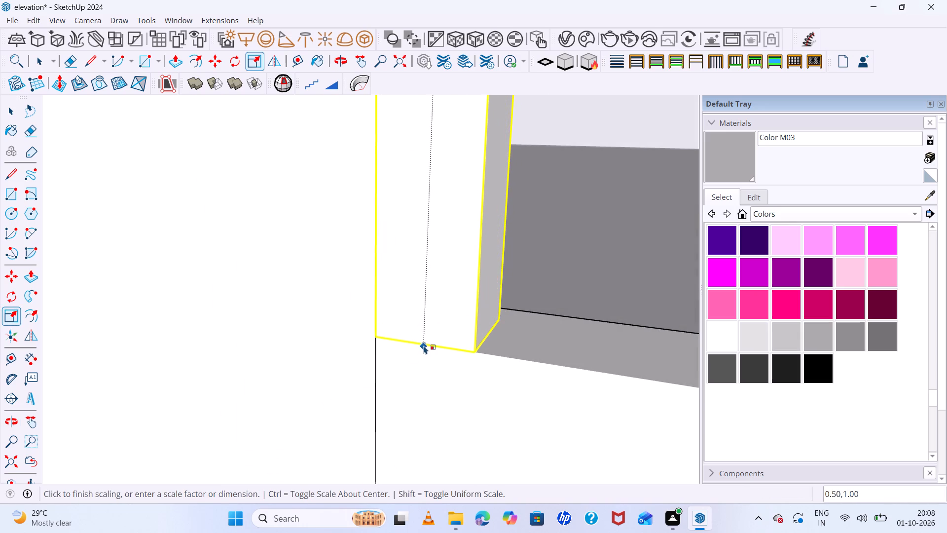
left_click(424, 345)
Delete the fence's middle post.
scroll(375, 382, "down", 20)
scroll(375, 382, "down", 10)
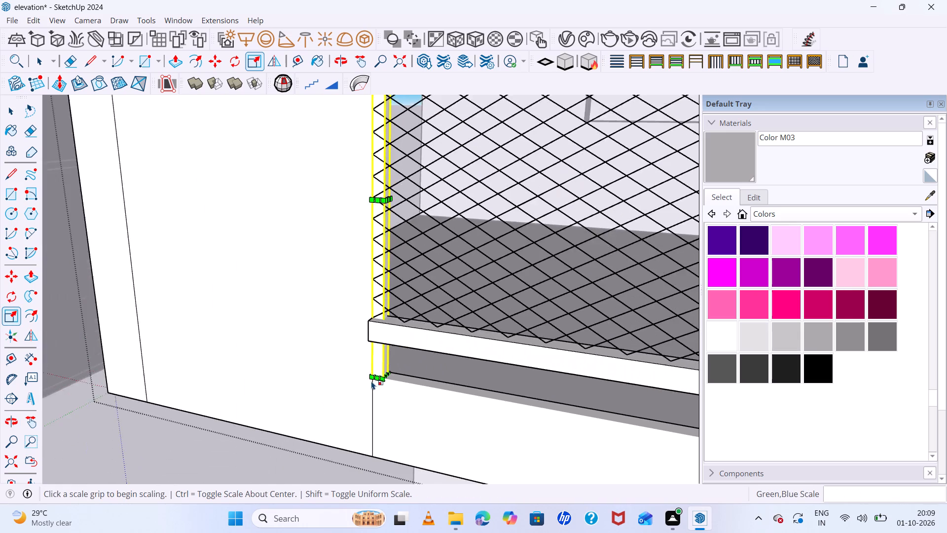
scroll(371, 381, "down", 12)
middle_click_drag(384, 403, 505, 391)
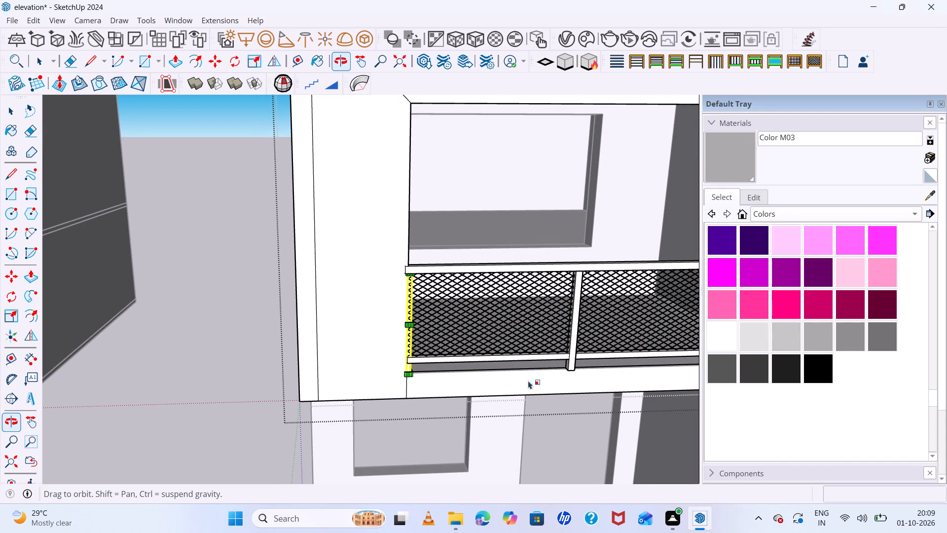
key("space")
left_click(573, 363)
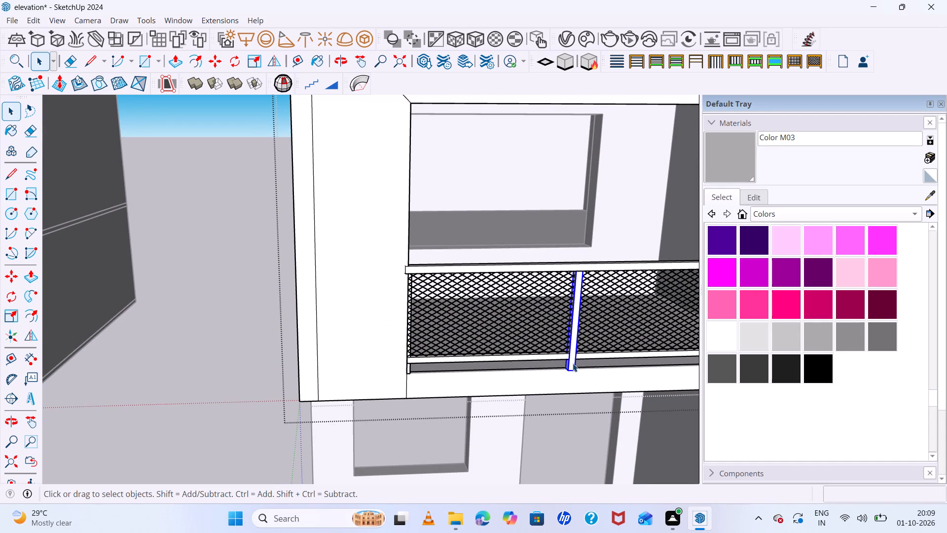
key("Delete")
Move the left-hand end post about 1" inward from the opening's side edge.
scroll(528, 377, "down", 6)
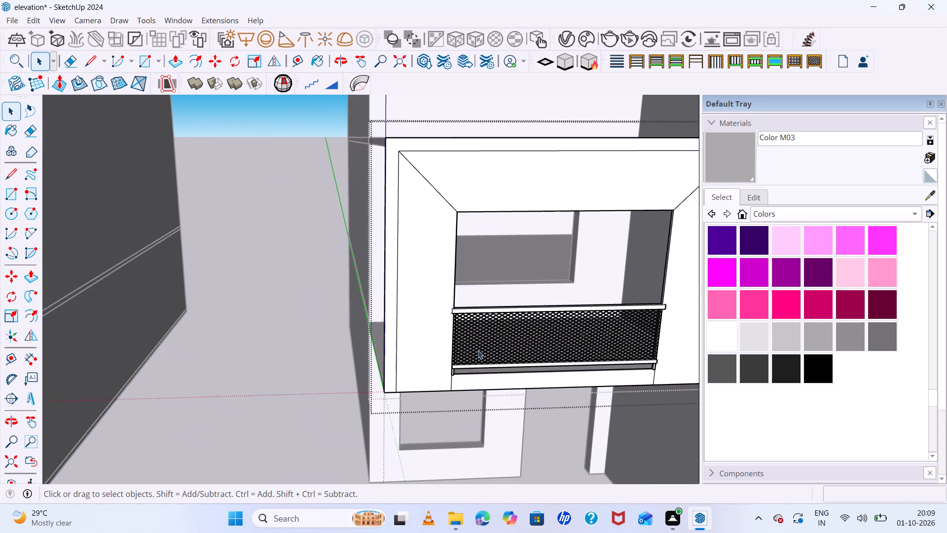
scroll(478, 350, "down", 2)
scroll(500, 353, "up", 12)
scroll(401, 398, "up", 8)
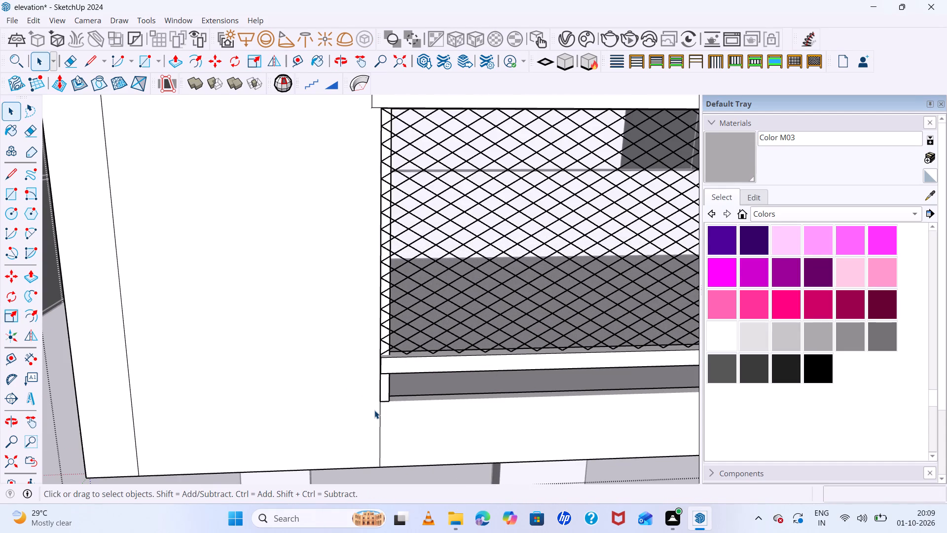
scroll(374, 410, "up", 3)
middle_click_drag(425, 408, 368, 414)
left_click(388, 378)
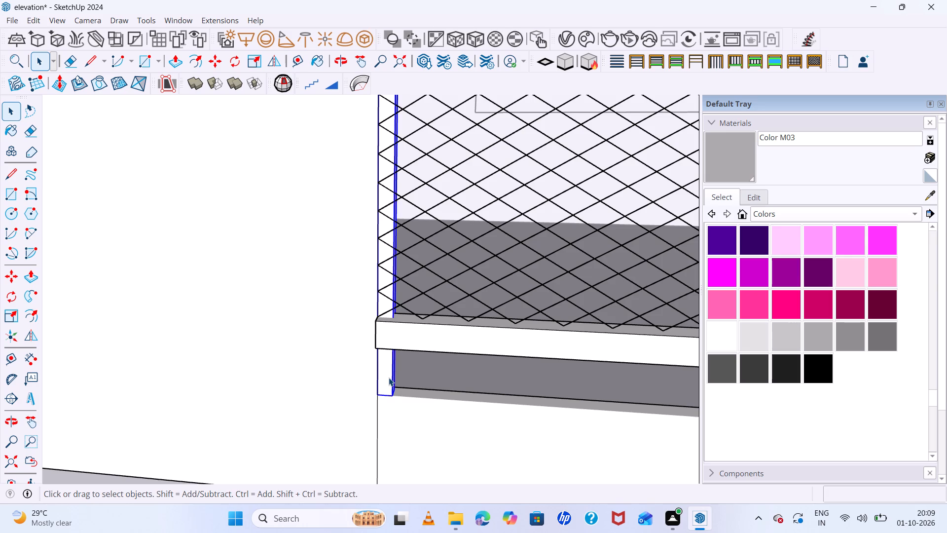
key("m")
left_click(396, 393)
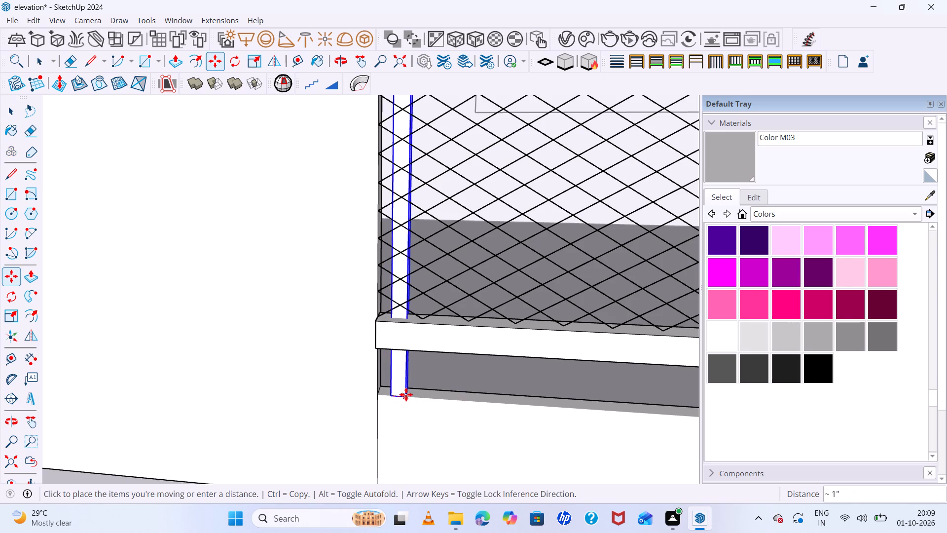
left_click(402, 394)
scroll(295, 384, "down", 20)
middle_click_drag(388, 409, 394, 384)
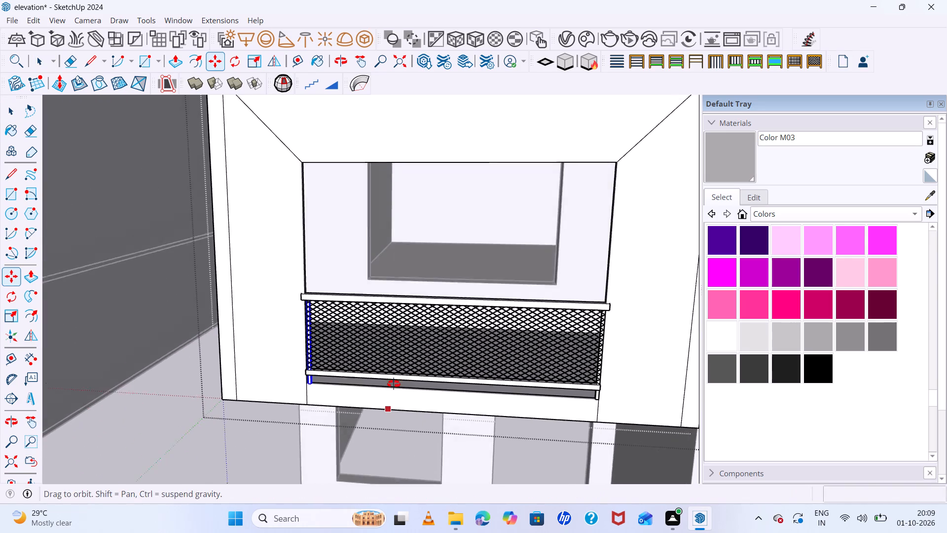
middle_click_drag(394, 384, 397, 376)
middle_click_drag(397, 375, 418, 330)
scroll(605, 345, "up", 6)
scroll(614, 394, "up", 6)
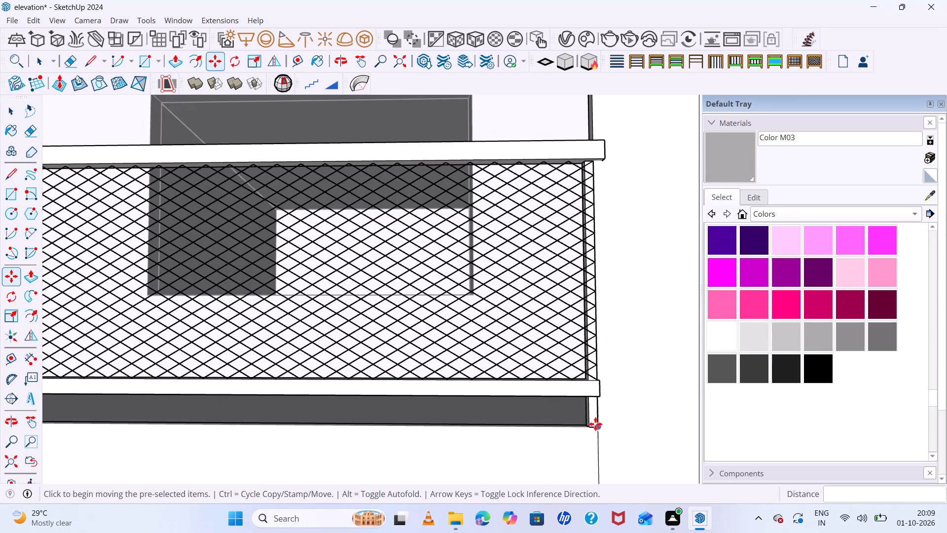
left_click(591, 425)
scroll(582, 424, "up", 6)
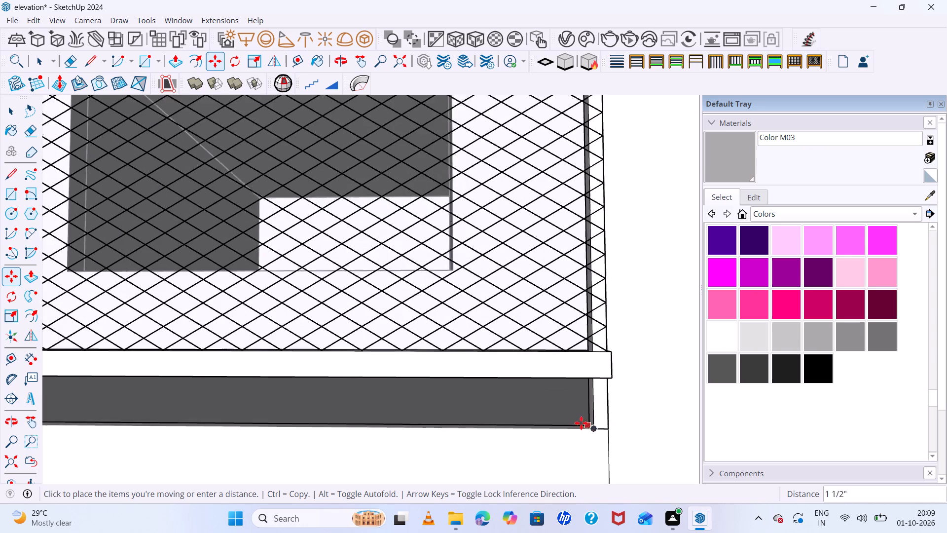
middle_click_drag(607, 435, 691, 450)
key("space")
Widen the right-hand end post along red towards the middle of the opening, keeping its height at 1.00.
left_click(591, 412)
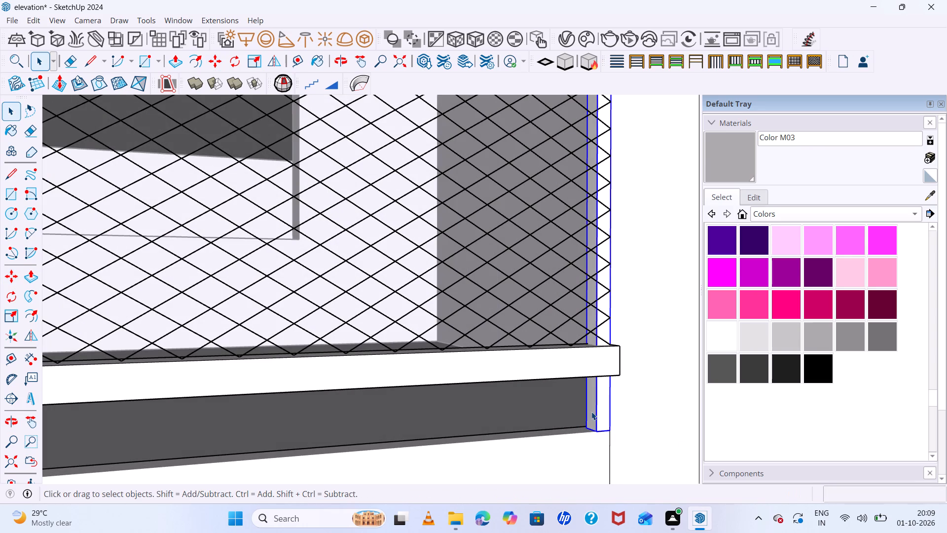
key("s")
scroll(586, 430, "up", 11)
left_click(591, 426)
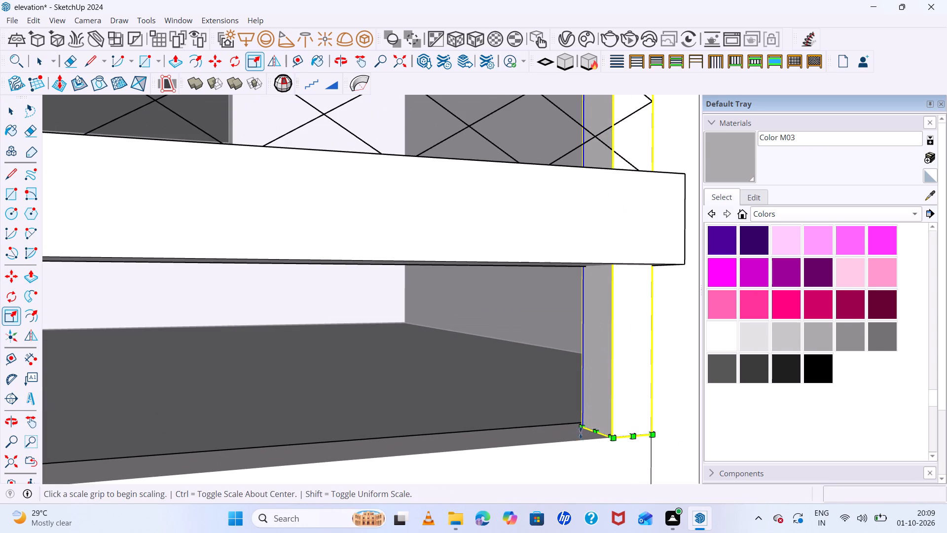
left_click(594, 432)
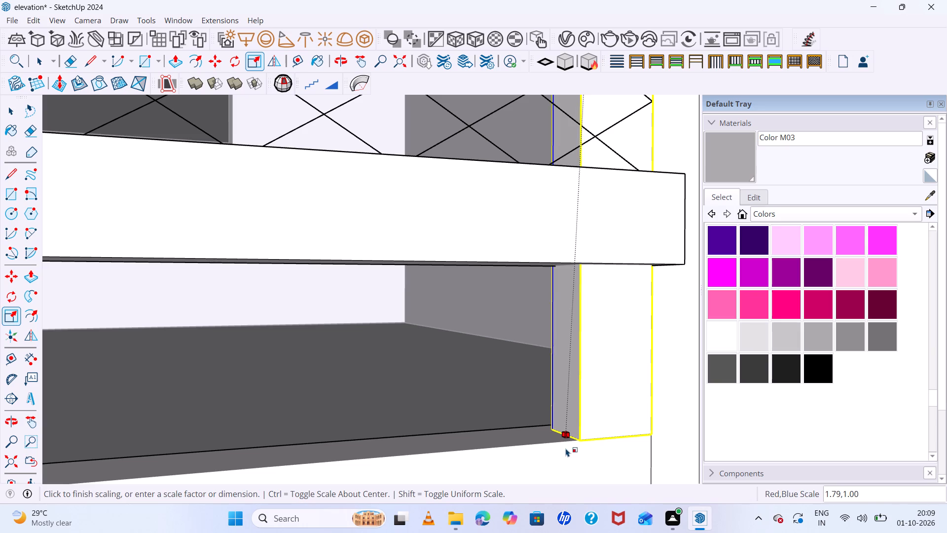
left_click(556, 453)
scroll(543, 430, "down", 20)
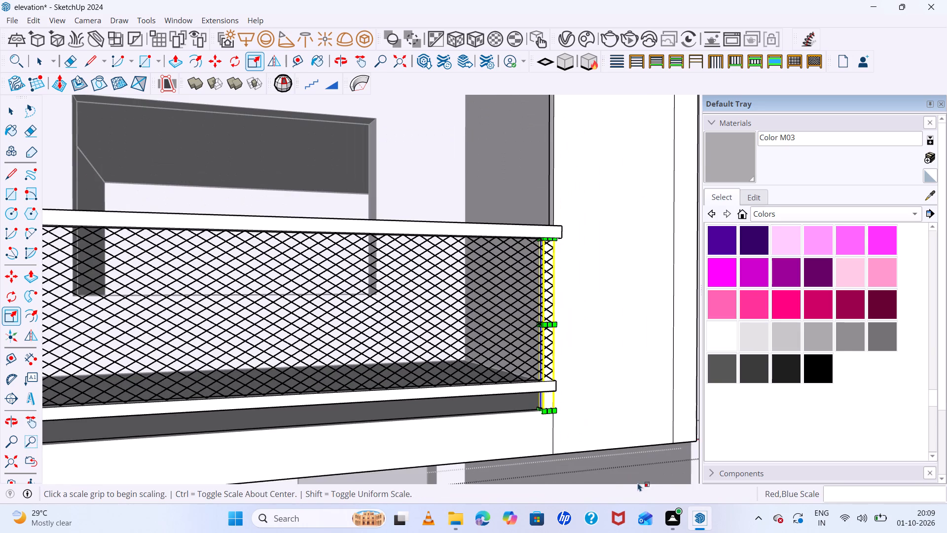
Widen the left-hand end post along red towards the middle of the opening.
middle_click_drag(632, 488, 415, 521)
scroll(500, 330, "down", 13)
middle_click_drag(553, 361, 335, 427)
scroll(344, 366, "up", 15)
key("space")
left_click(404, 320)
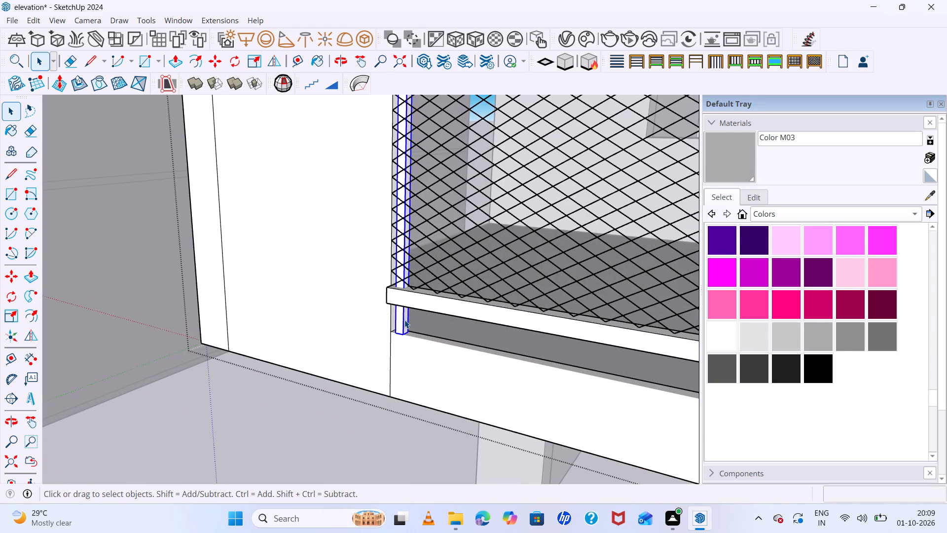
key("s")
scroll(407, 315, "up", 11)
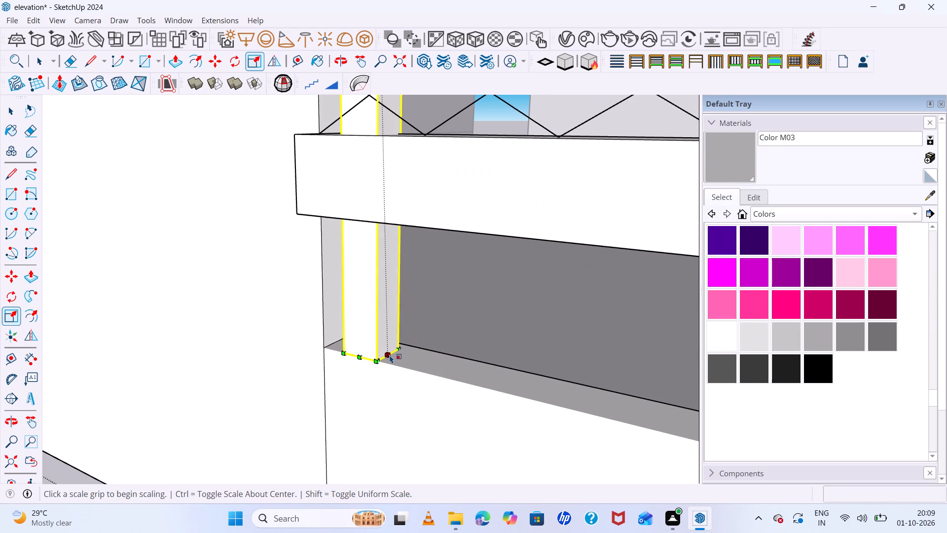
left_click(389, 354)
left_click(425, 371)
scroll(418, 369, "down", 18)
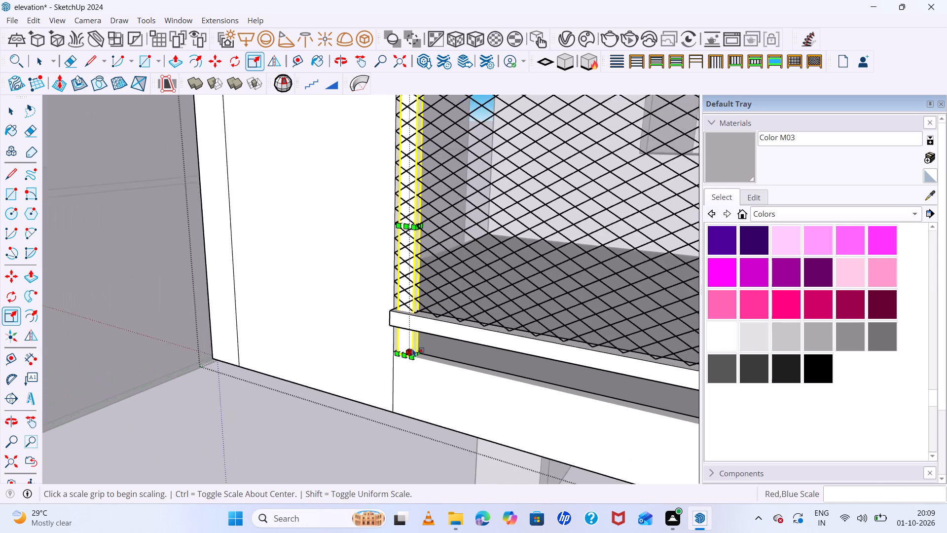
scroll(412, 348, "down", 8)
Leave the railing's group editing and return to the whole model with nothing selected.
key("space")
left_click(271, 281)
left_click(279, 373)
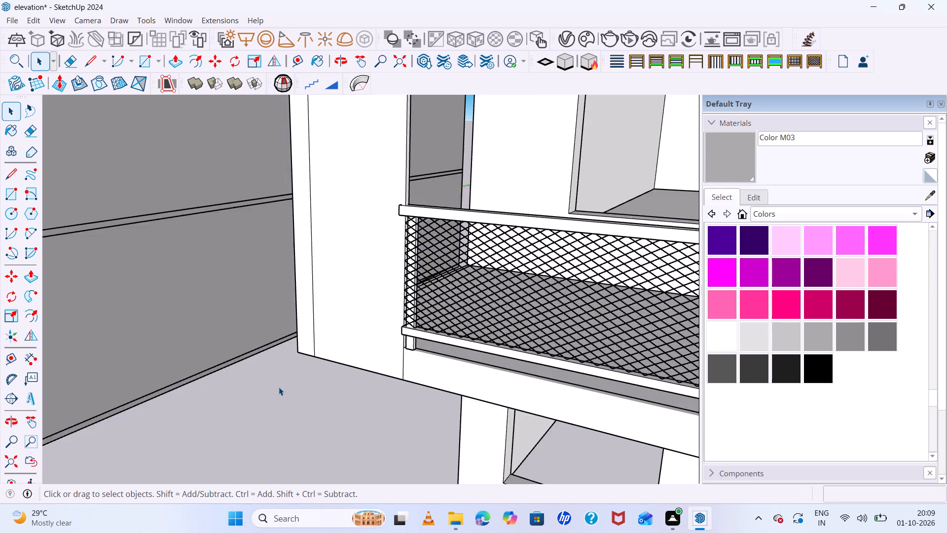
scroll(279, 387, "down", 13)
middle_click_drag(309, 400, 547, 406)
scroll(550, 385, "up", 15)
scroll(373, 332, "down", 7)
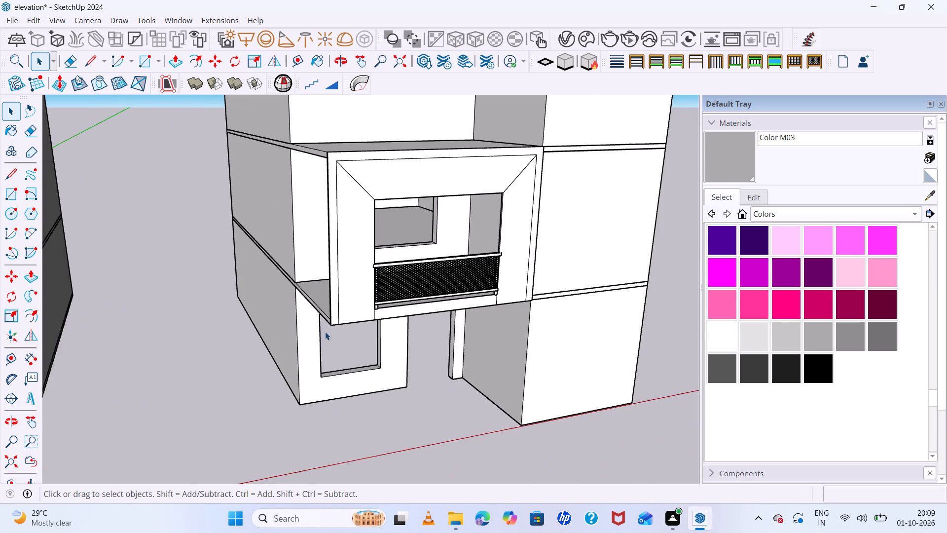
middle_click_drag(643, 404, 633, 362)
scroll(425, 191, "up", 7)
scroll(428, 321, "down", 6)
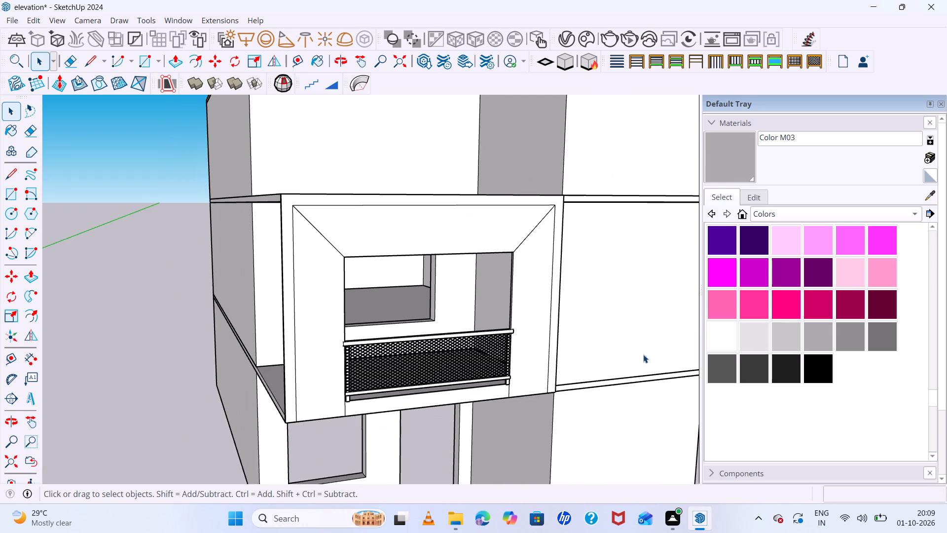
Open the framed second-storey panel group with the mesh railing for editing.
middle_click_drag(643, 354, 574, 322)
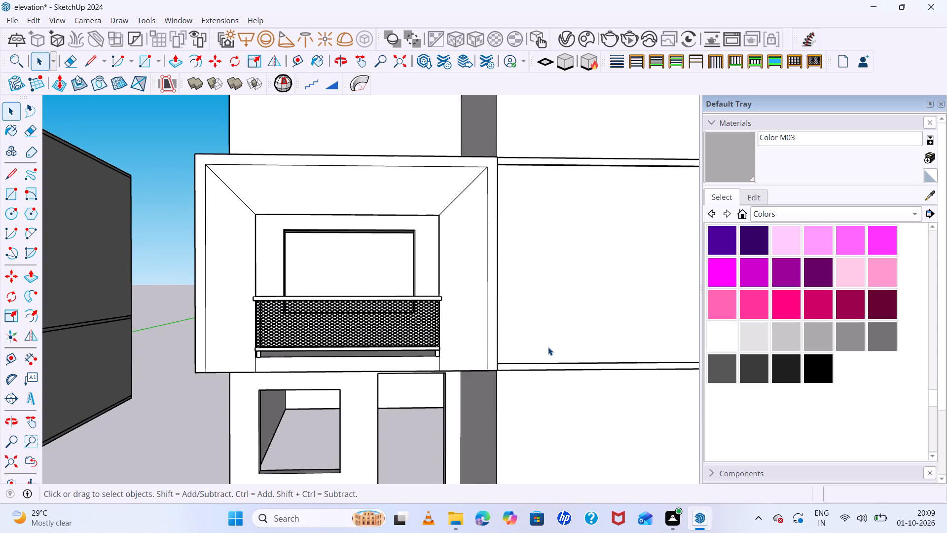
scroll(535, 352, "up", 7)
scroll(383, 352, "up", 5)
left_click(366, 349)
double_click(365, 349)
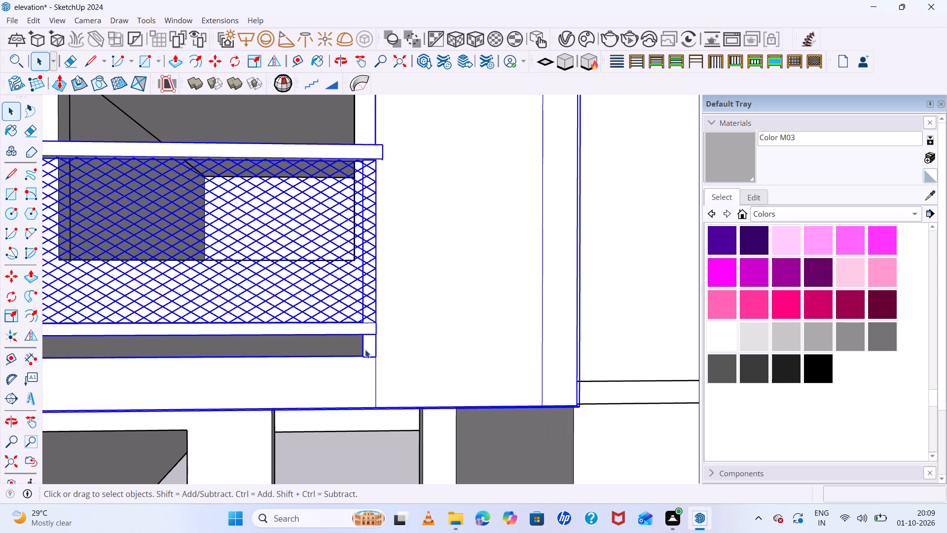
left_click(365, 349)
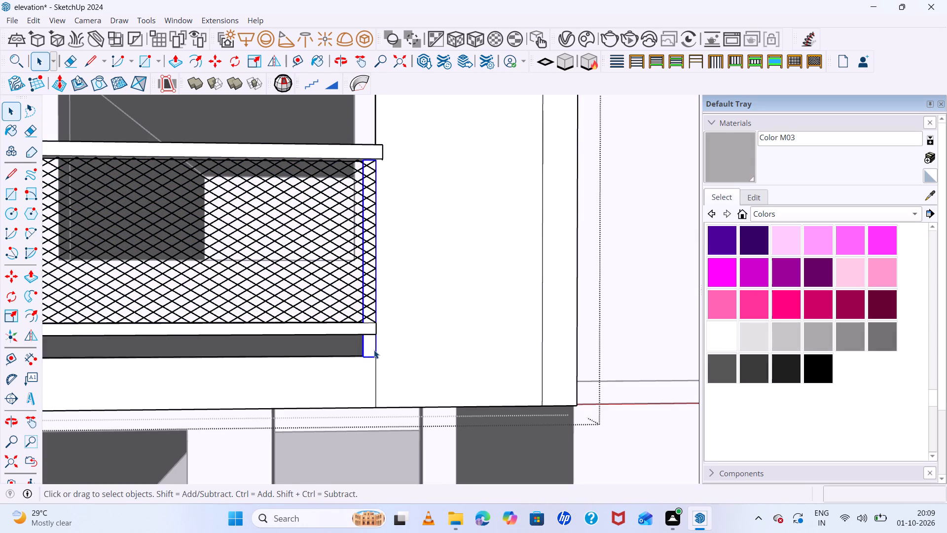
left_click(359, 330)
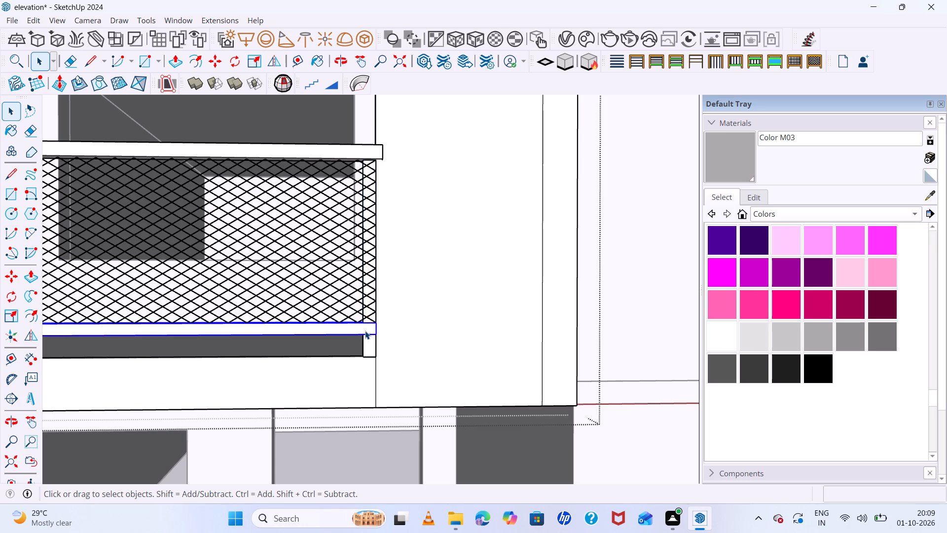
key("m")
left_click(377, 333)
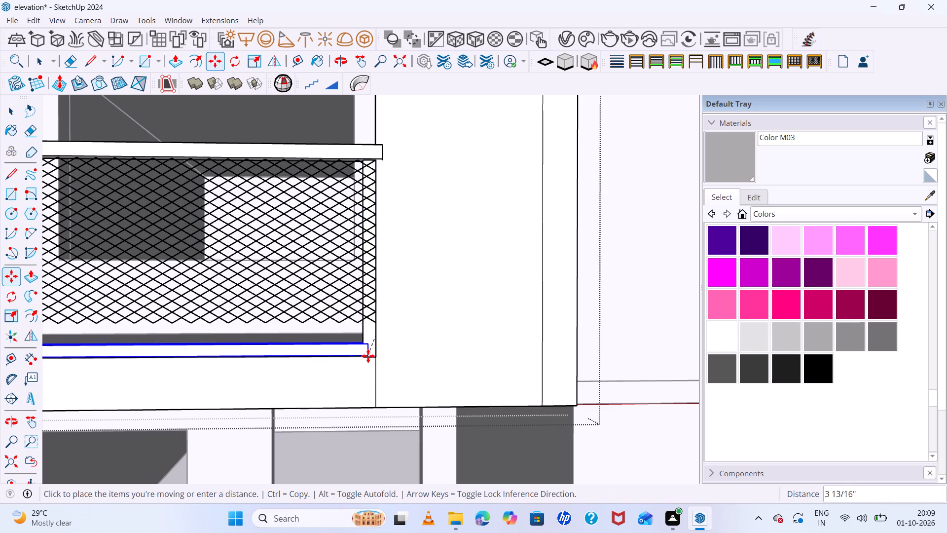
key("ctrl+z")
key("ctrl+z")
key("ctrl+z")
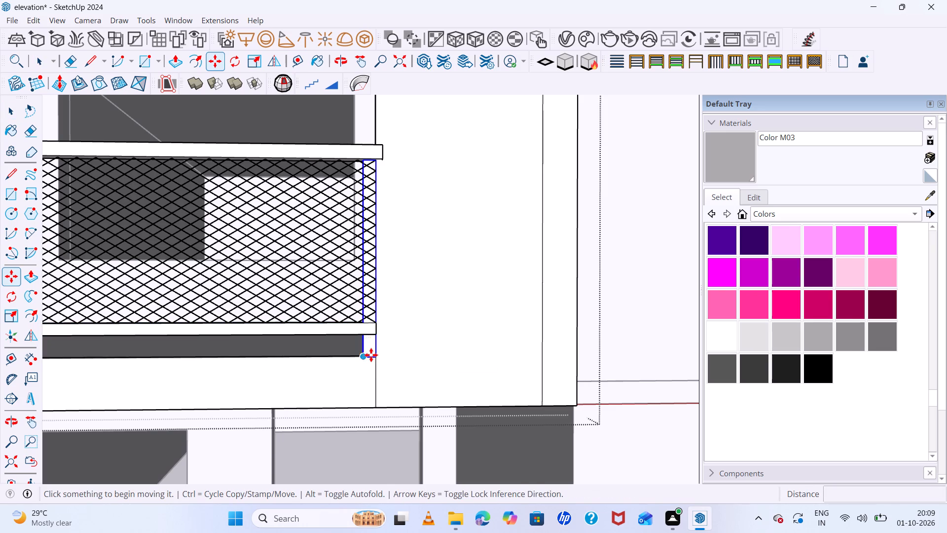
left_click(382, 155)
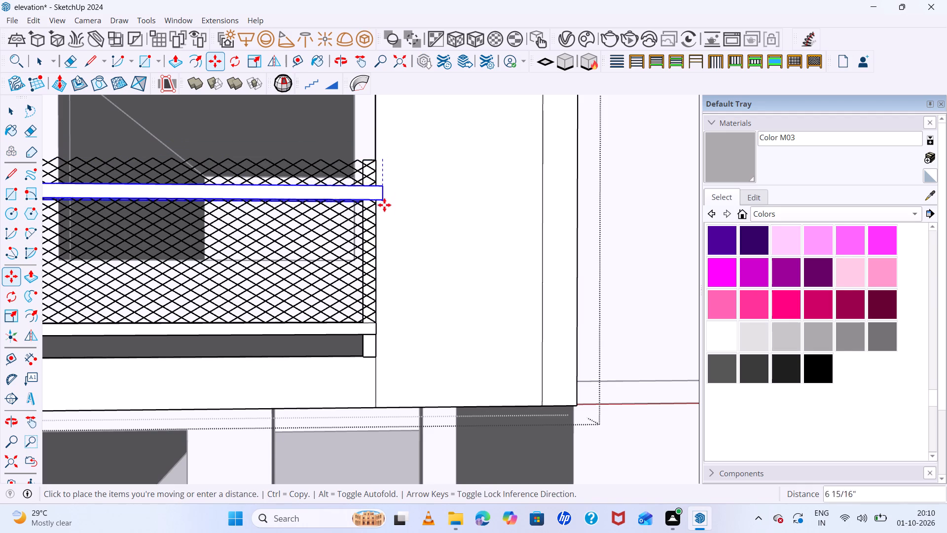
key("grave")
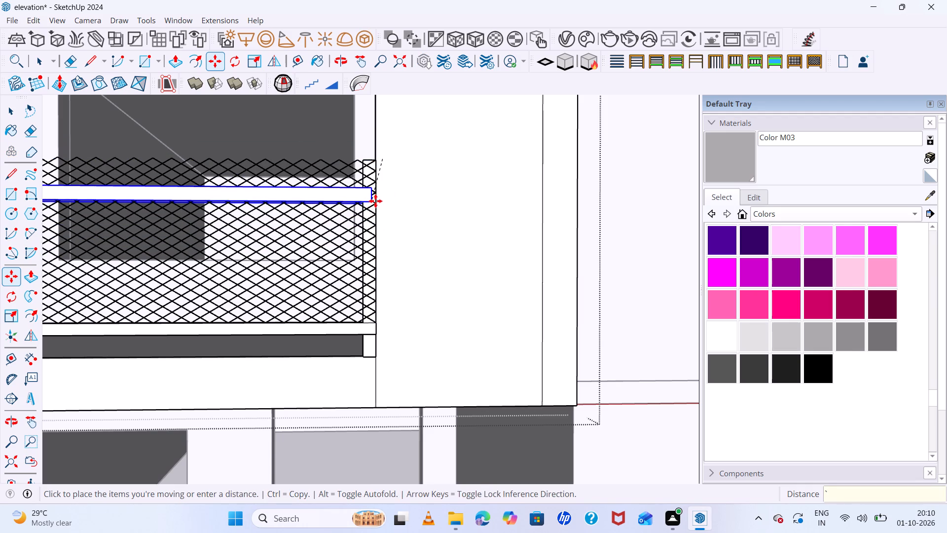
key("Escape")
Move the mesh, top rail and bottom rail together about 3 7/8" down to the foot of the end posts, and leave the group.
key("space")
left_click(356, 237)
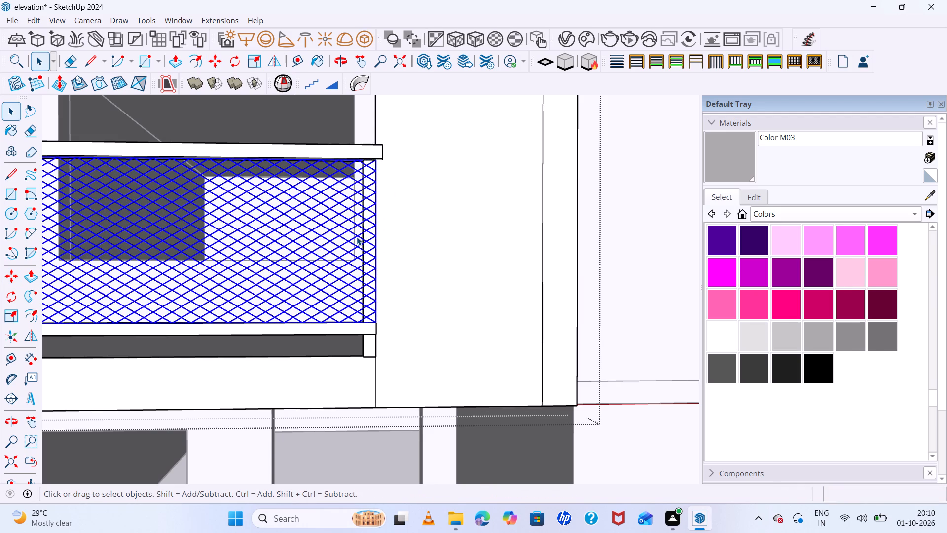
left_click(348, 153, "shift")
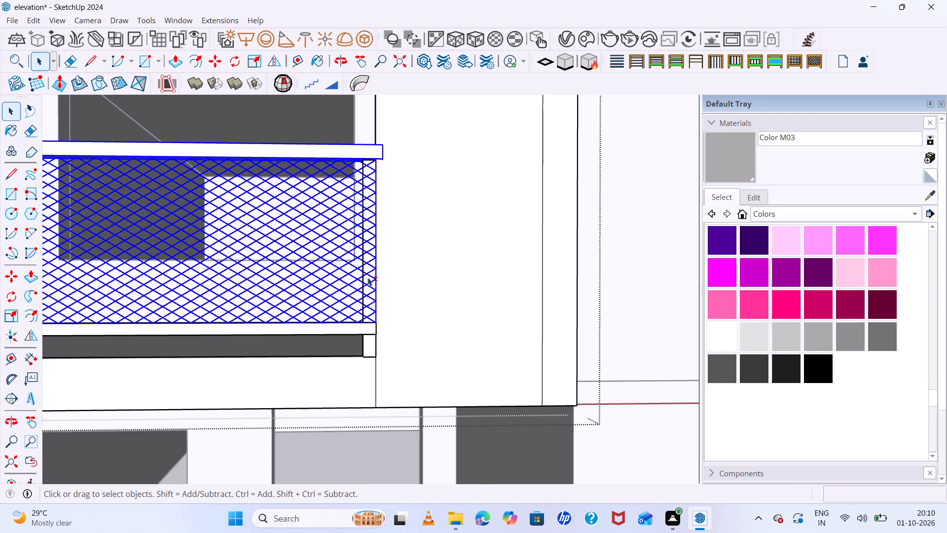
left_click(369, 327, "shift")
key("m")
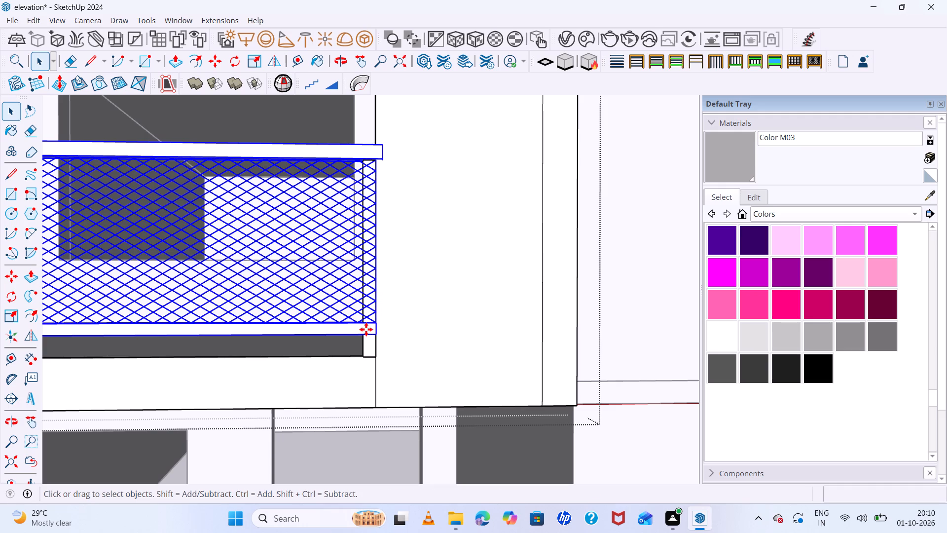
left_click(376, 333)
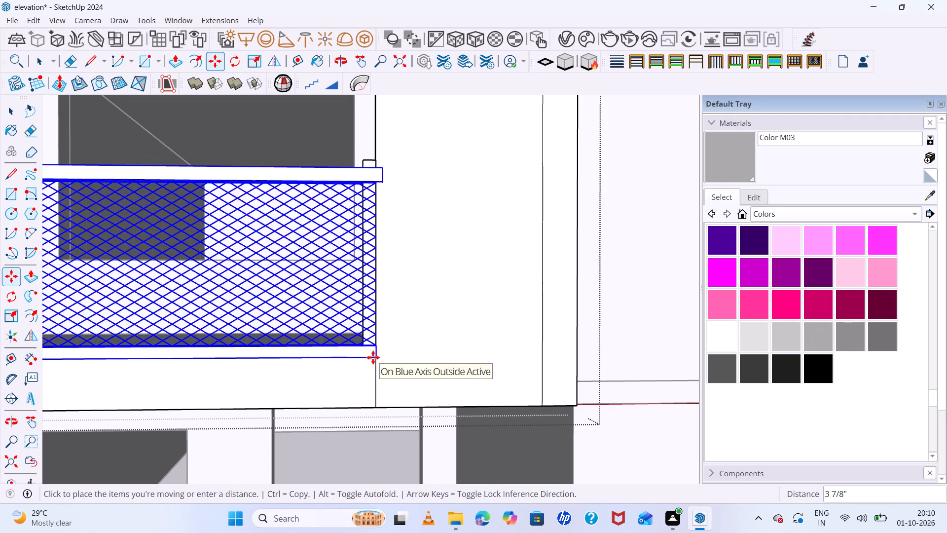
left_click(373, 357)
scroll(414, 260, "down", 13)
scroll(454, 267, "down", 5)
middle_click_drag(519, 339, 602, 361)
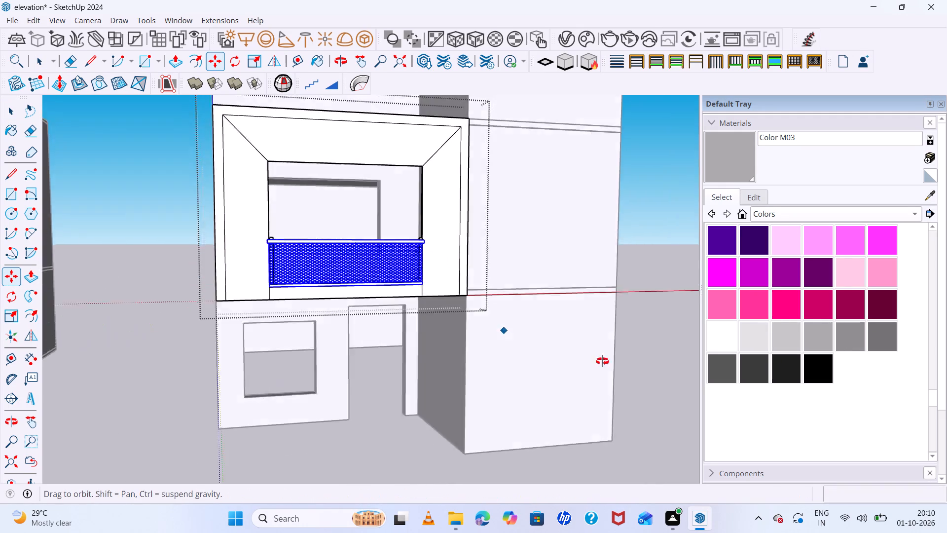
middle_click_drag(602, 361, 545, 372)
key("space")
left_click(663, 236)
Examine the lowered railing up close and the block's whole front from several angles.
middle_click_drag(637, 303, 630, 282)
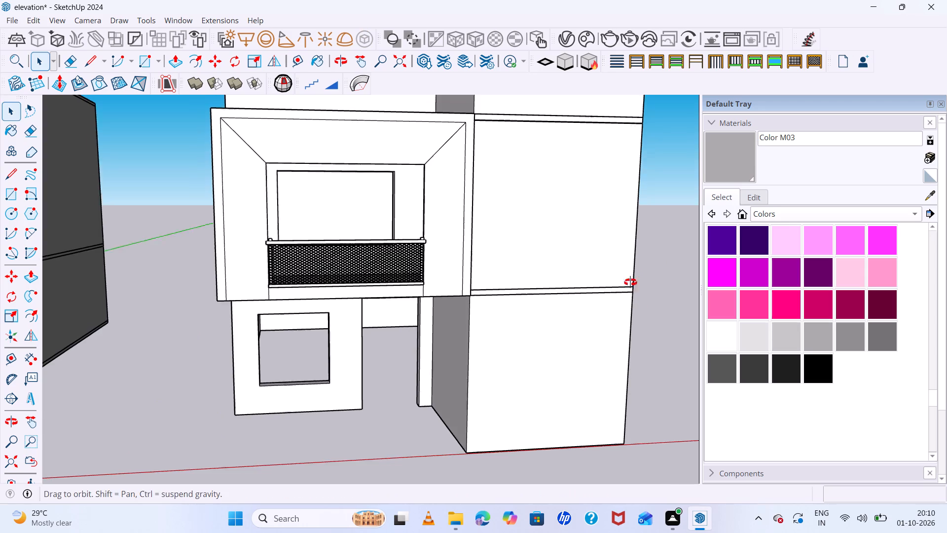
middle_click_drag(630, 282, 620, 230)
scroll(162, 308, "up", 6)
scroll(246, 312, "down", 11)
middle_click_drag(531, 313, 529, 382)
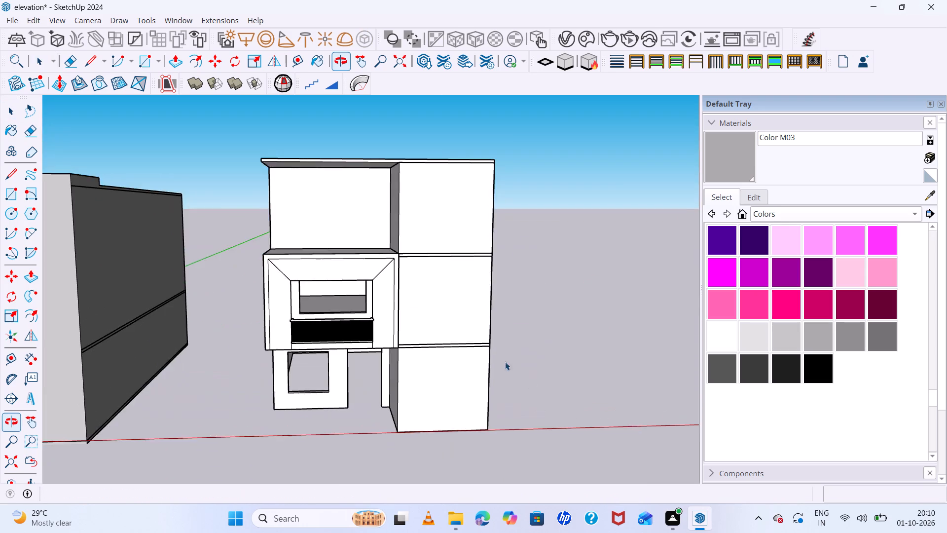
scroll(372, 341, "up", 12)
middle_click_drag(366, 326, 370, 280)
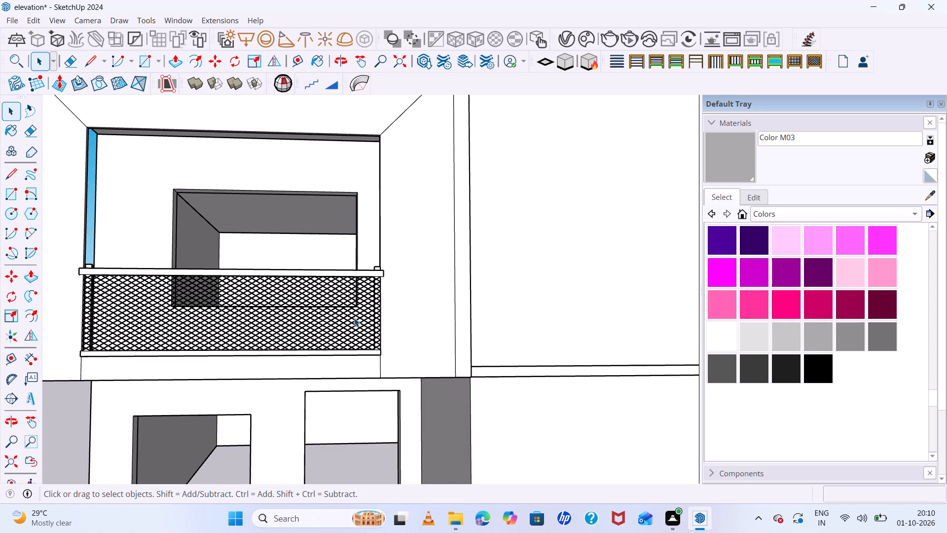
scroll(417, 310, "down", 5)
middle_click_drag(428, 282, 436, 265)
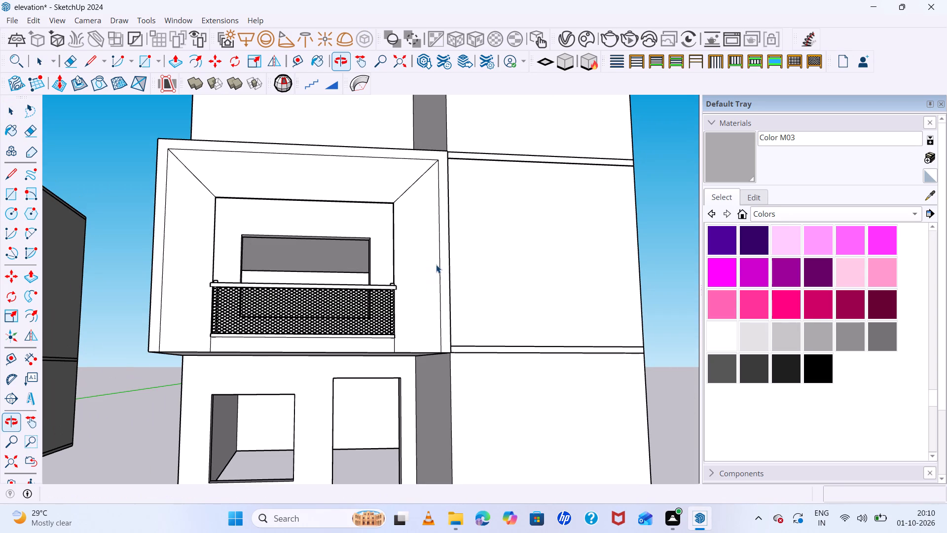
middle_click_drag(350, 265, 365, 317)
scroll(363, 309, "down", 5)
middle_click(373, 329)
middle_click_drag(373, 322, 367, 268)
middle_click_drag(367, 266, 366, 256)
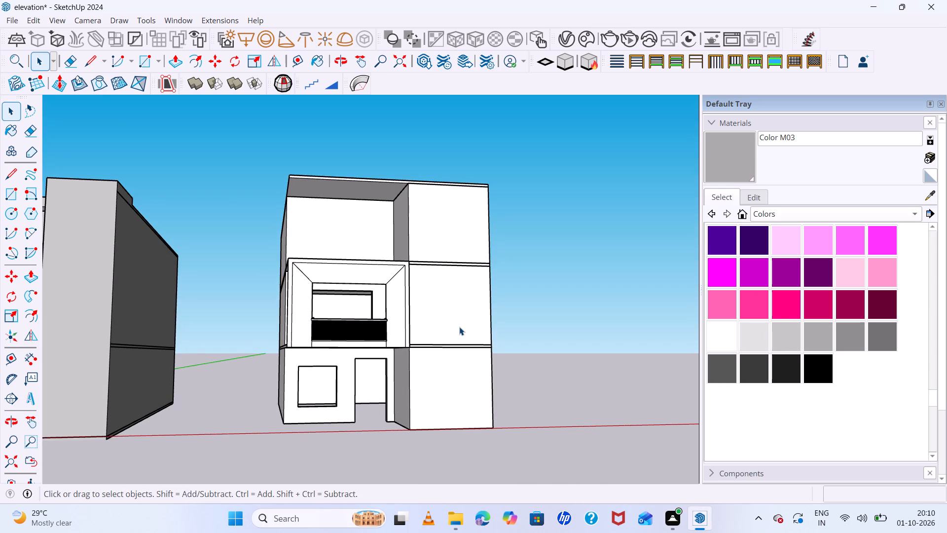
middle_click_drag(460, 327, 459, 333)
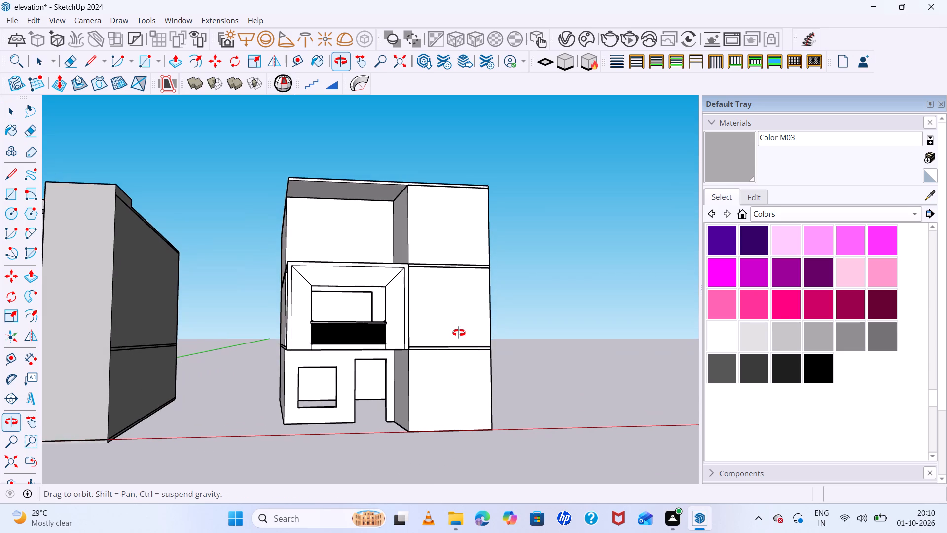
middle_click_drag(459, 333, 459, 334)
Examine the third storey's open front and its roof slab from below and above.
scroll(346, 203, "up", 5)
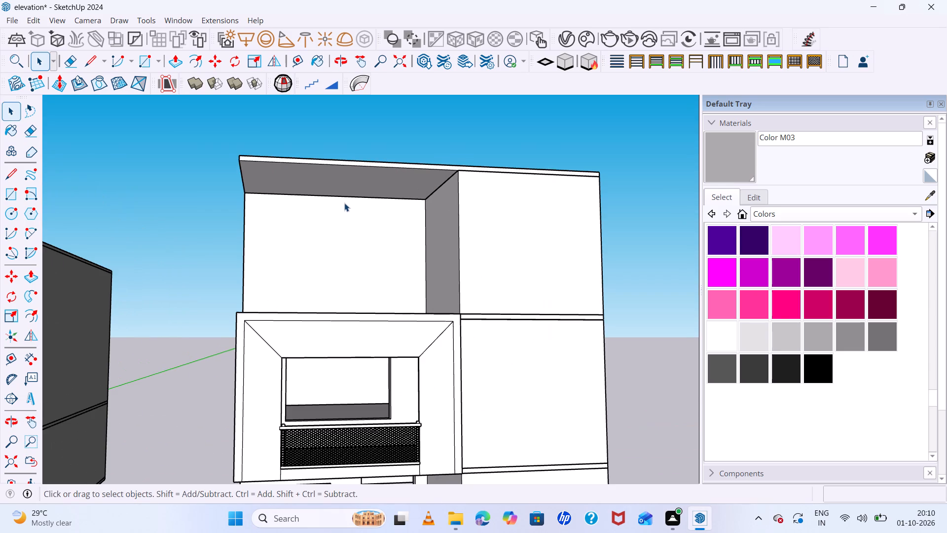
scroll(335, 145, "up", 4)
middle_click_drag(376, 207, 381, 246)
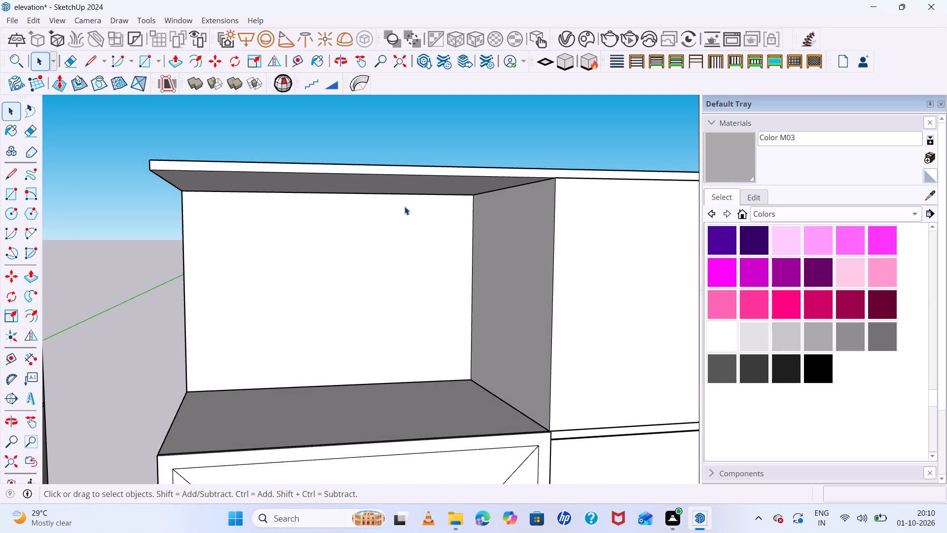
scroll(404, 206, "down", 6)
left_click(333, 192)
middle_click_drag(381, 214, 362, 139)
scroll(355, 182, "down", 5)
middle_click_drag(369, 201, 373, 257)
middle_click(375, 266)
middle_click_drag(375, 299, 371, 386)
scroll(367, 133, "up", 3)
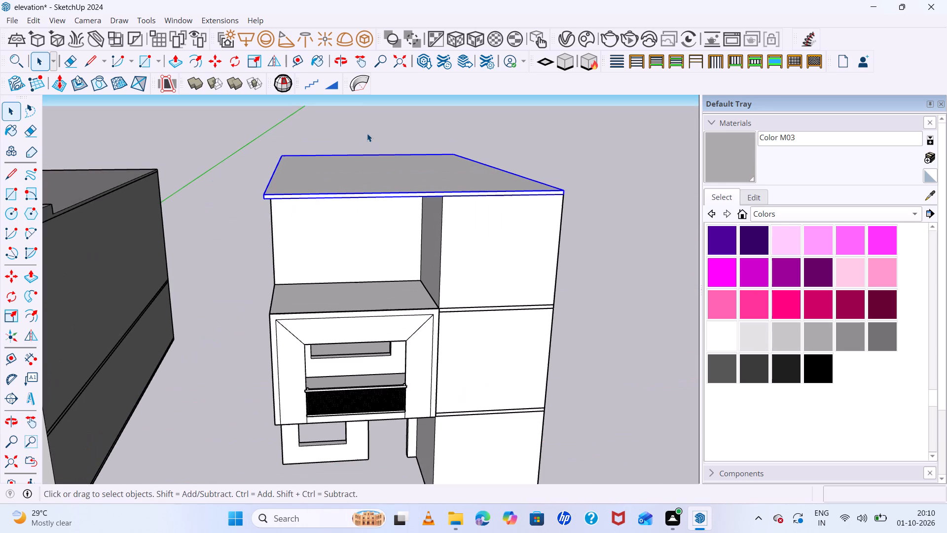
left_click(349, 183)
middle_click_drag(304, 246, 316, 185)
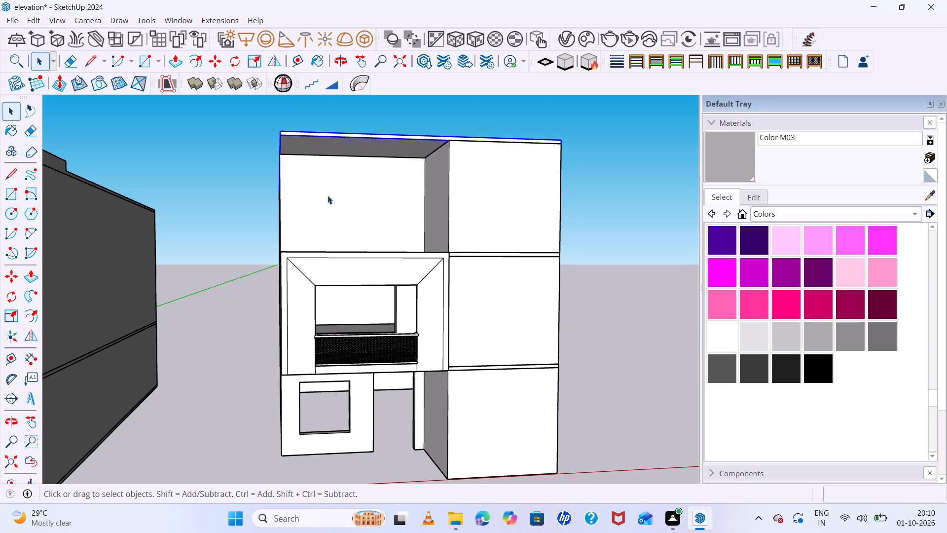
middle_click_drag(350, 218, 357, 257)
Draw a 3' 8 3/8" by 10' upright rectangle at the third storey's left front corner, from roof slab down to floor slab.
key("r")
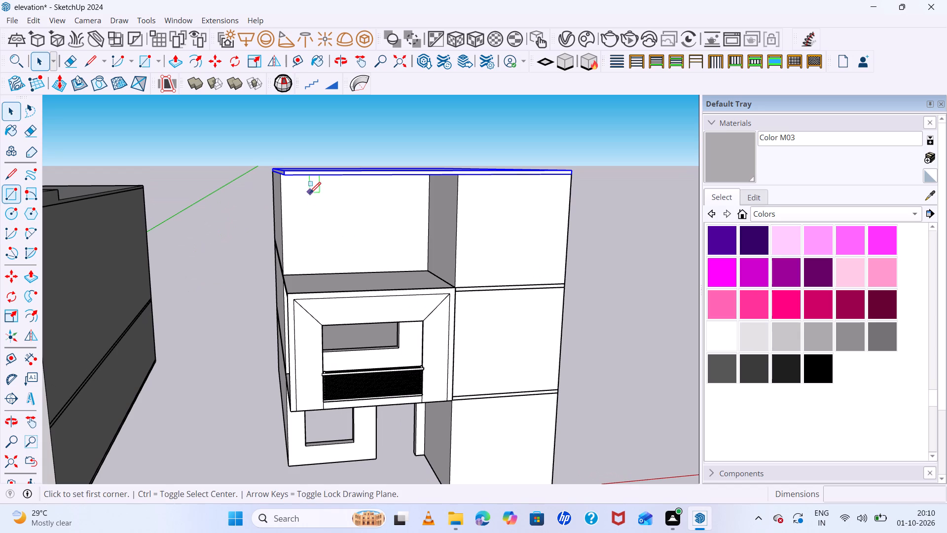
scroll(284, 159, "up", 5)
left_click(286, 195)
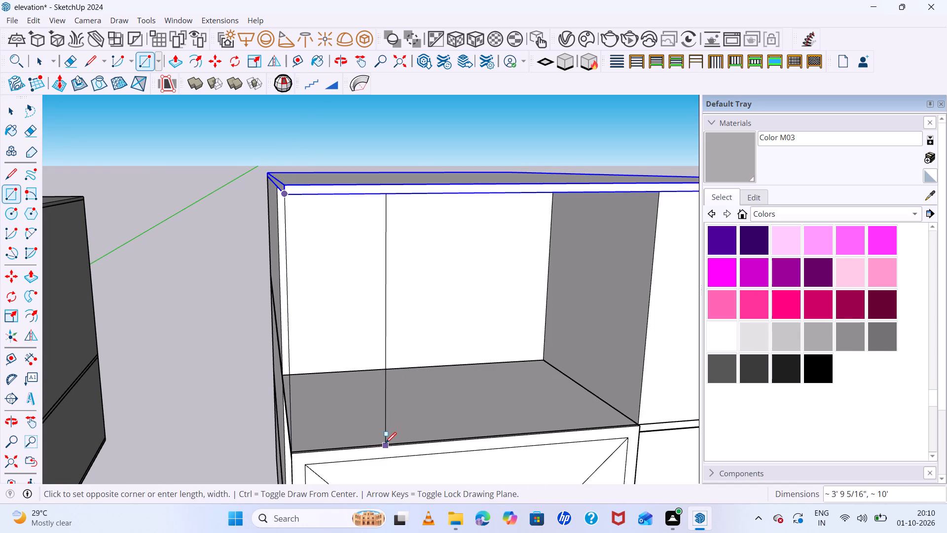
scroll(385, 443, "up", 8)
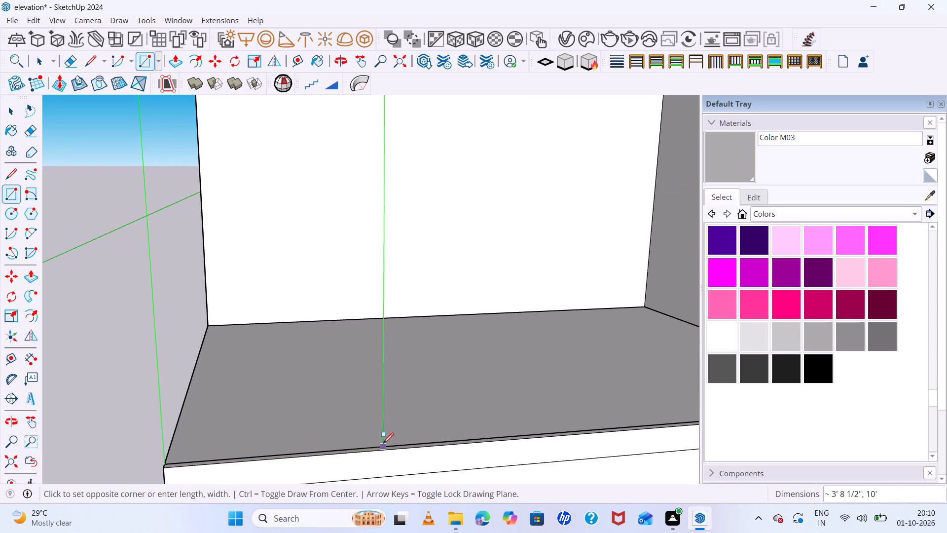
scroll(383, 444, "up", 7)
left_click(382, 449)
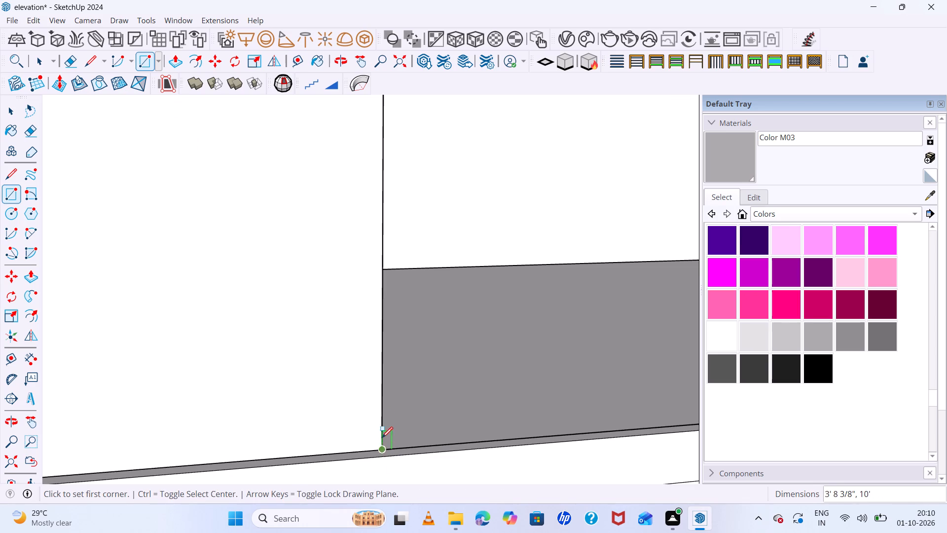
Push/Pull the new third-storey rectangle outward about 1 1/2" to form a thin wall panel.
key("space")
left_click(338, 323)
key("p")
left_click(338, 323)
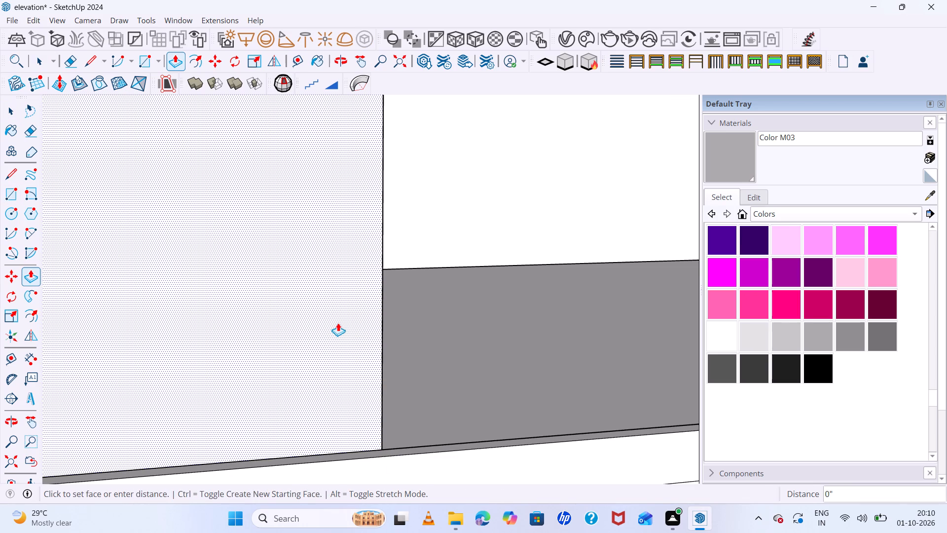
middle_click(396, 391)
middle_click(393, 390)
middle_click_drag(388, 389, 166, 342)
middle_click(166, 342)
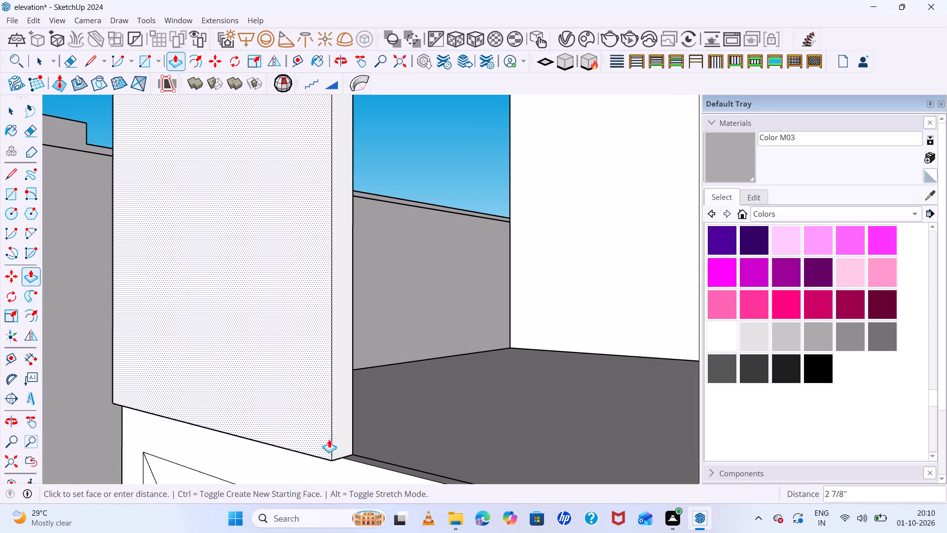
left_click(344, 457)
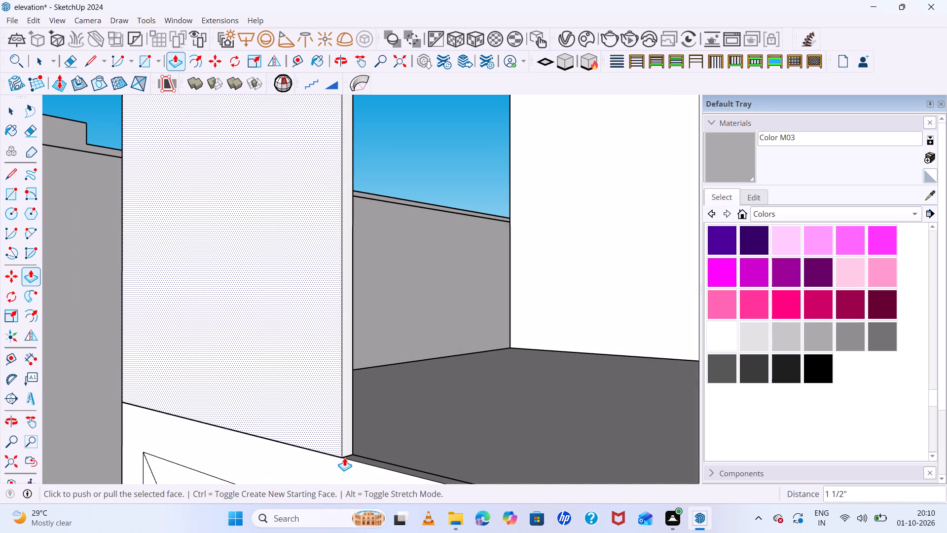
scroll(254, 304, "down", 20)
middle_click_drag(299, 346, 442, 370)
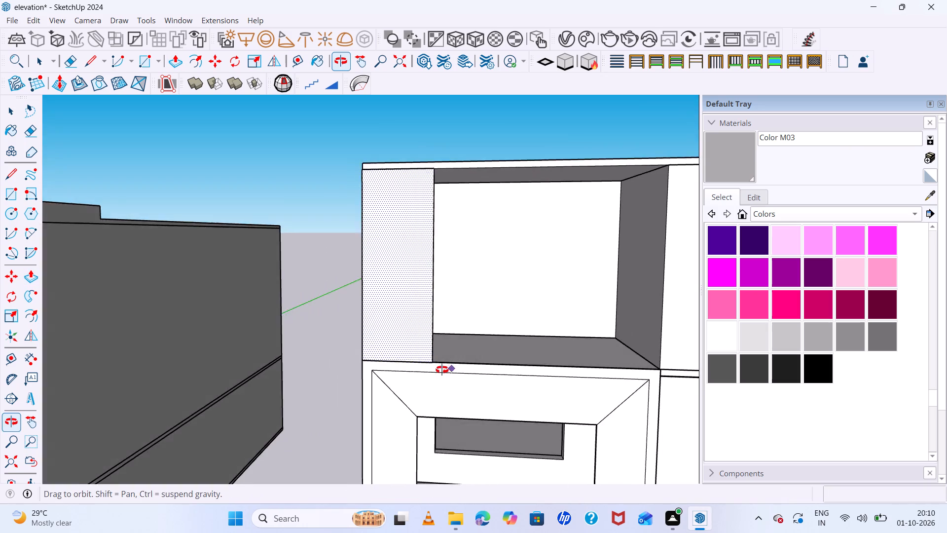
middle_click_drag(442, 370, 449, 413)
Select the whole third-storey wall panel and make it a group.
key("space")
triple_click(414, 243)
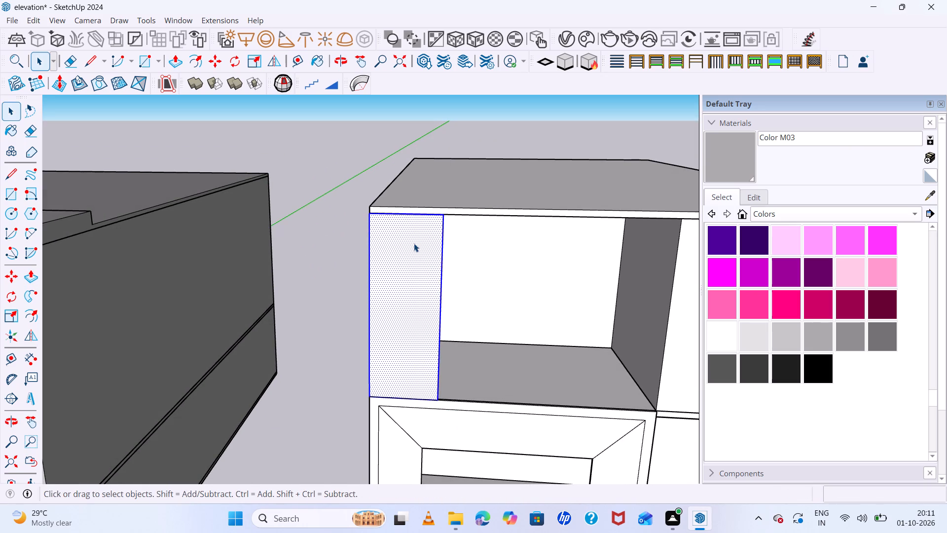
middle_click_drag(401, 260, 653, 301)
right_click(382, 314)
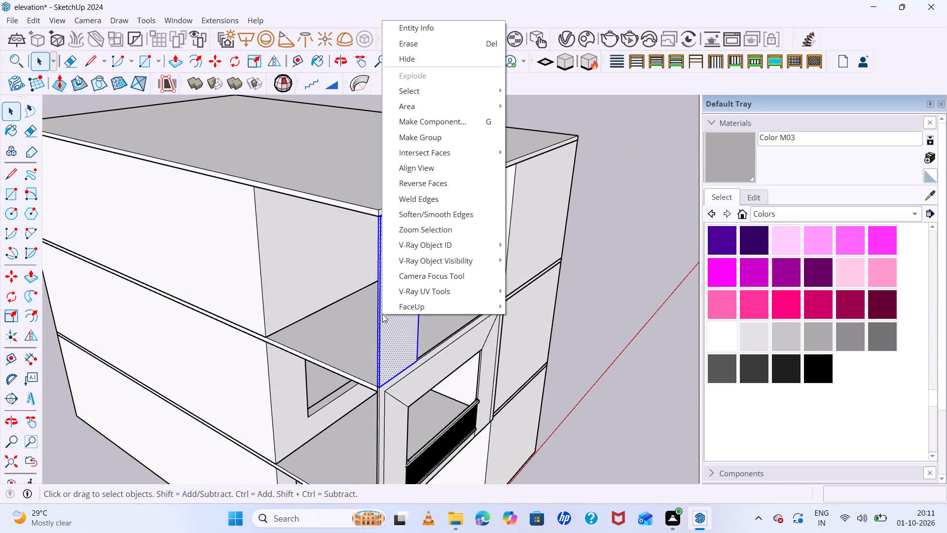
left_click(459, 139)
middle_click_drag(457, 238, 302, 199)
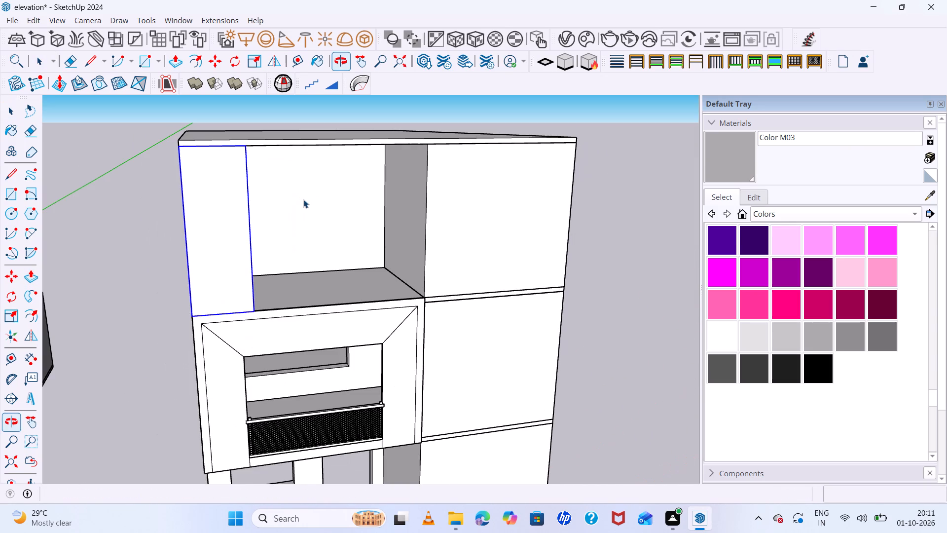
scroll(387, 260, "up", 5)
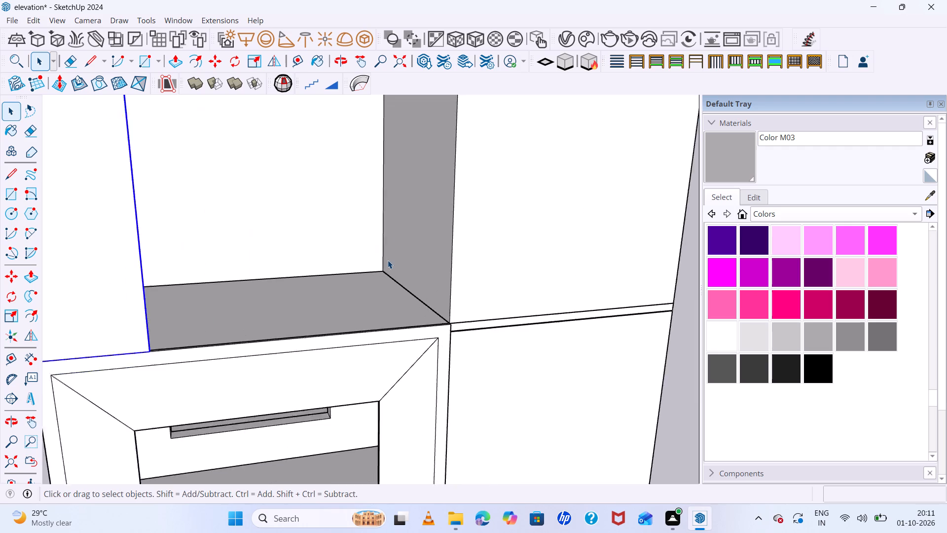
Open the second-storey front frame group and Push/Pull its narrow outer border face outward 2' 11 3/8".
middle_click_drag(387, 264, 388, 285)
scroll(385, 288, "down", 5)
scroll(457, 303, "up", 5)
middle_click_drag(434, 350, 555, 366)
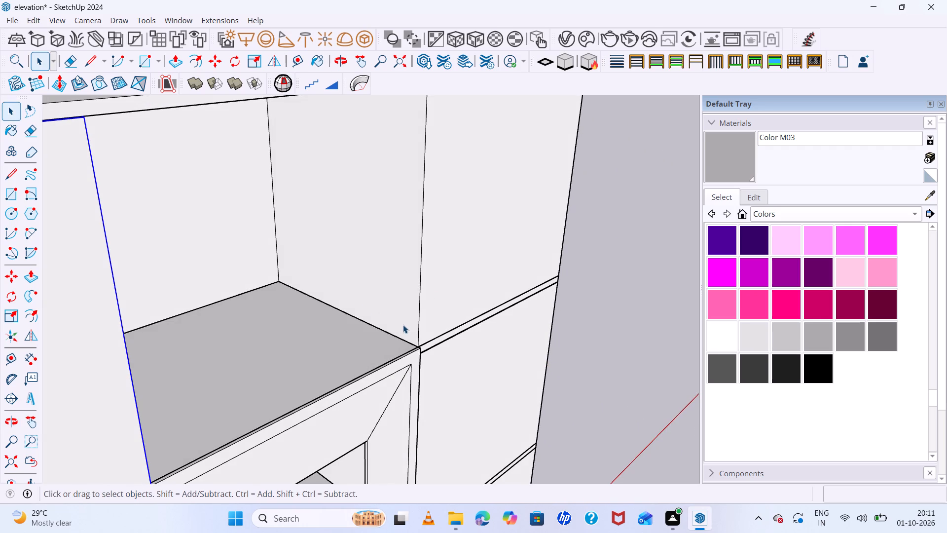
scroll(399, 349, "up", 2)
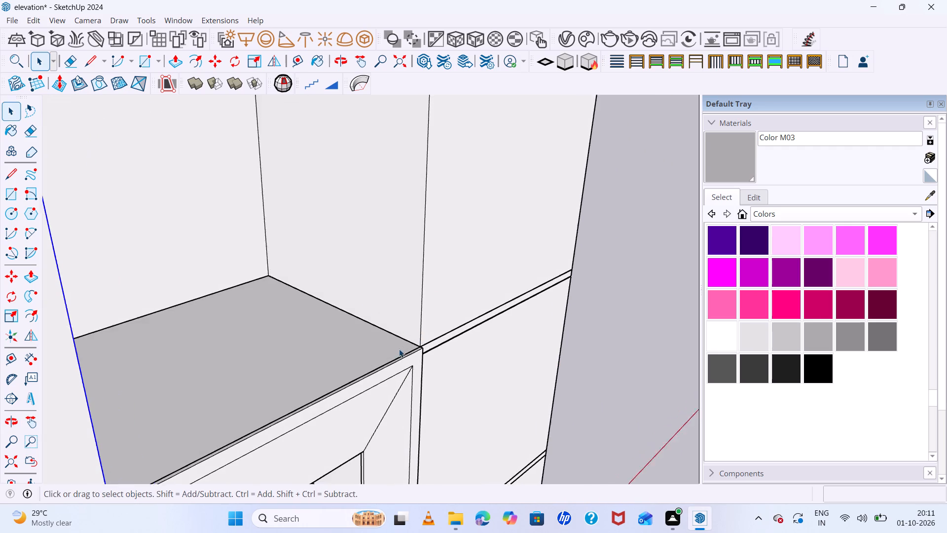
scroll(399, 349, "up", 3)
scroll(403, 328, "down", 6)
left_click(417, 354)
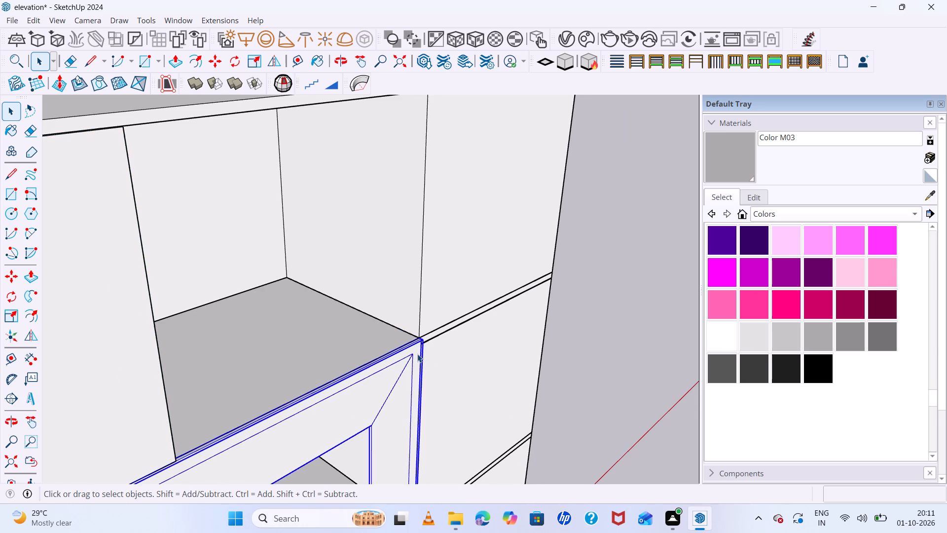
double_click(417, 354)
left_click(417, 354)
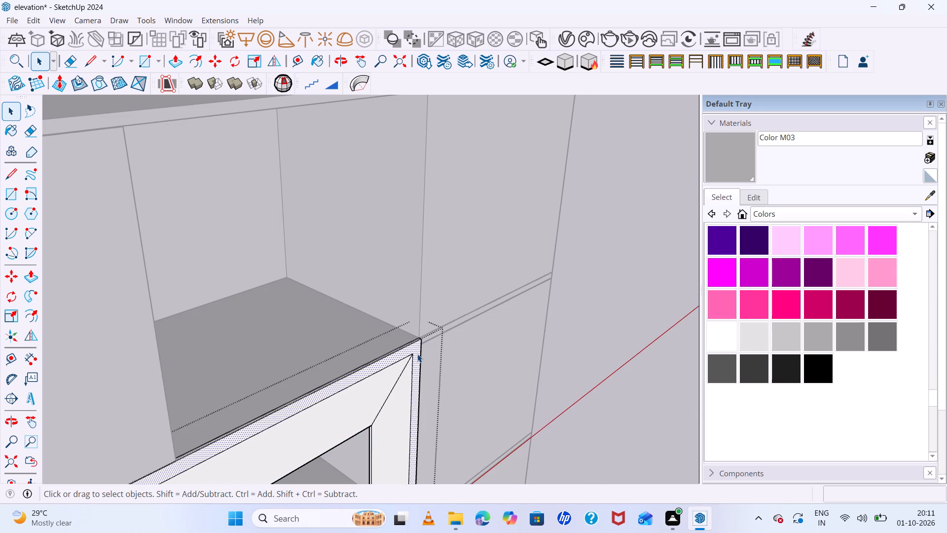
key("p")
left_click(417, 354)
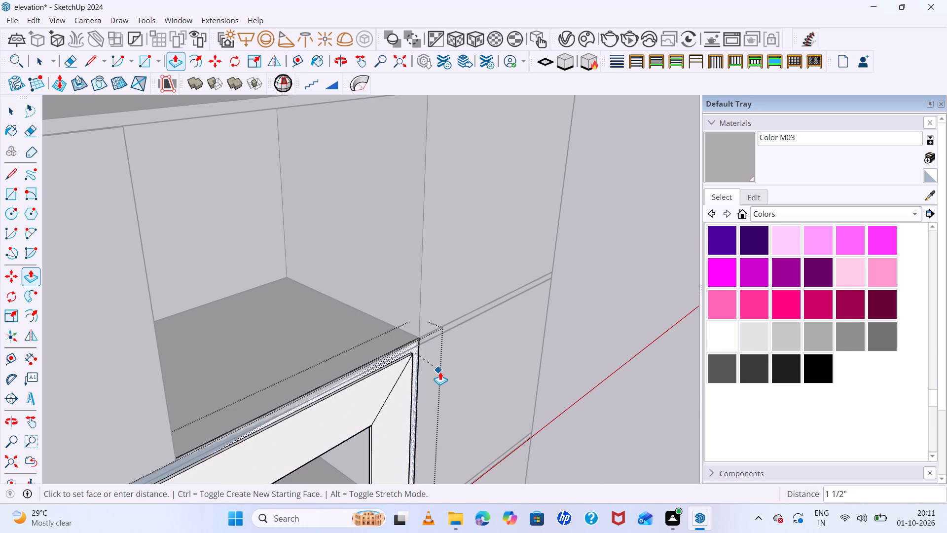
scroll(471, 384, "down", 1)
left_click(472, 385)
Push/Pull the frame's two inner side faces and inner top face outward by the same 2' 11 3/8".
scroll(441, 301, "down", 7)
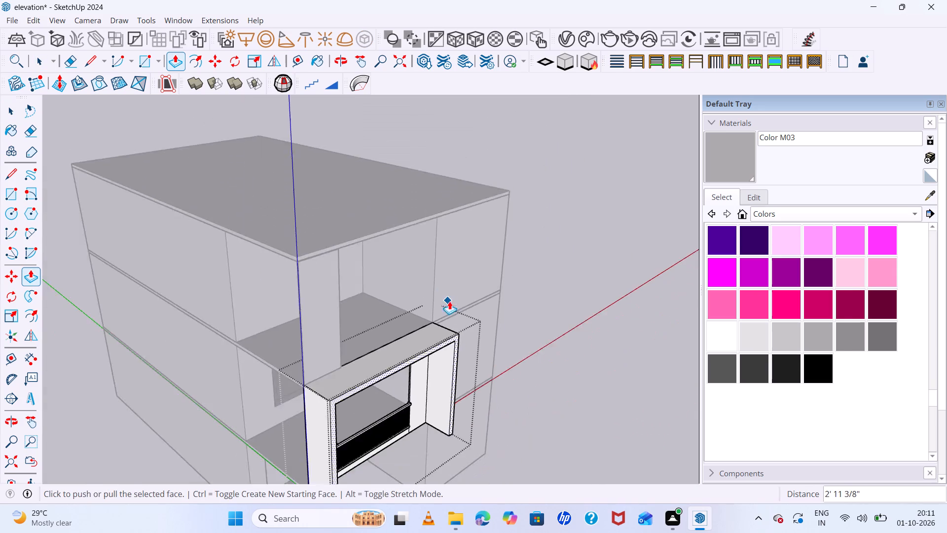
scroll(449, 301, "down", 5)
middle_click_drag(491, 374, 338, 249)
scroll(428, 351, "up", 7)
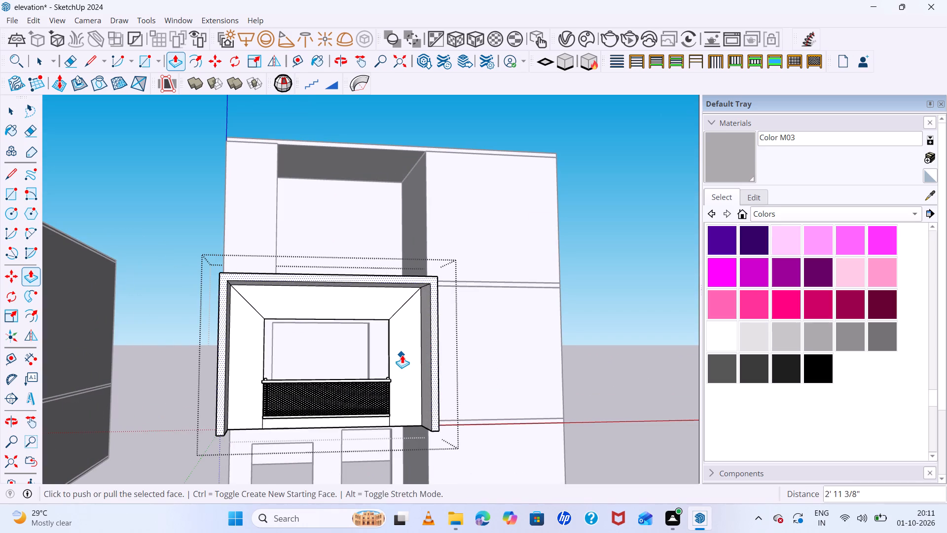
double_click(402, 355)
key("ctrl+z")
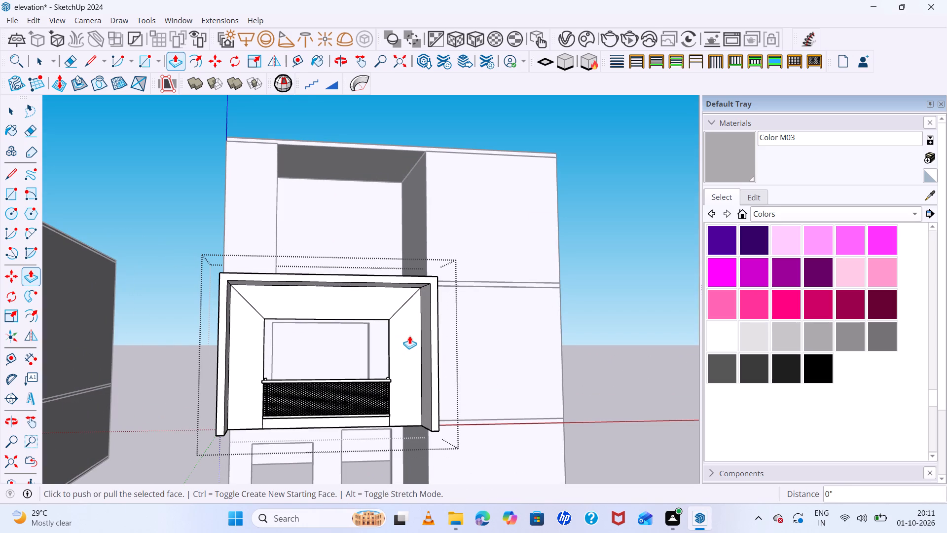
key("space")
left_click(409, 336)
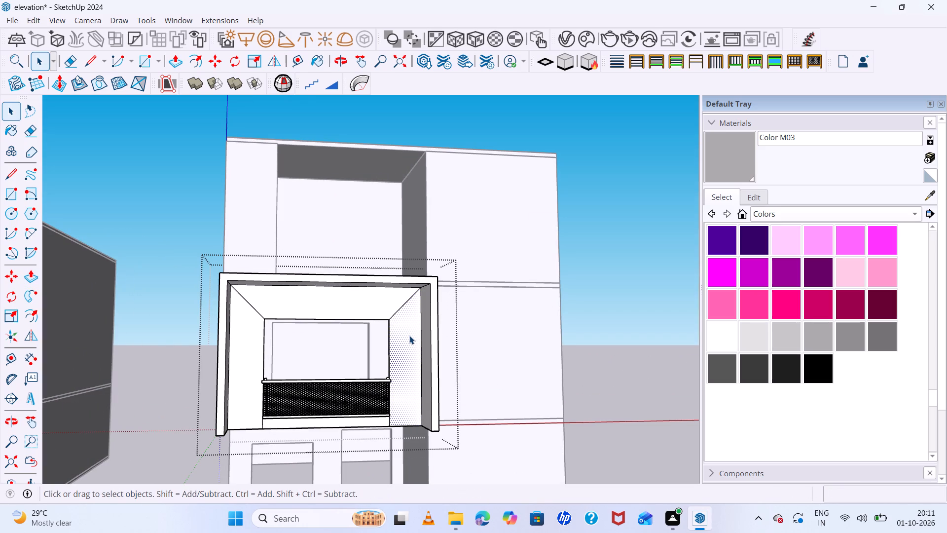
key("p")
double_click(409, 336)
double_click(380, 305)
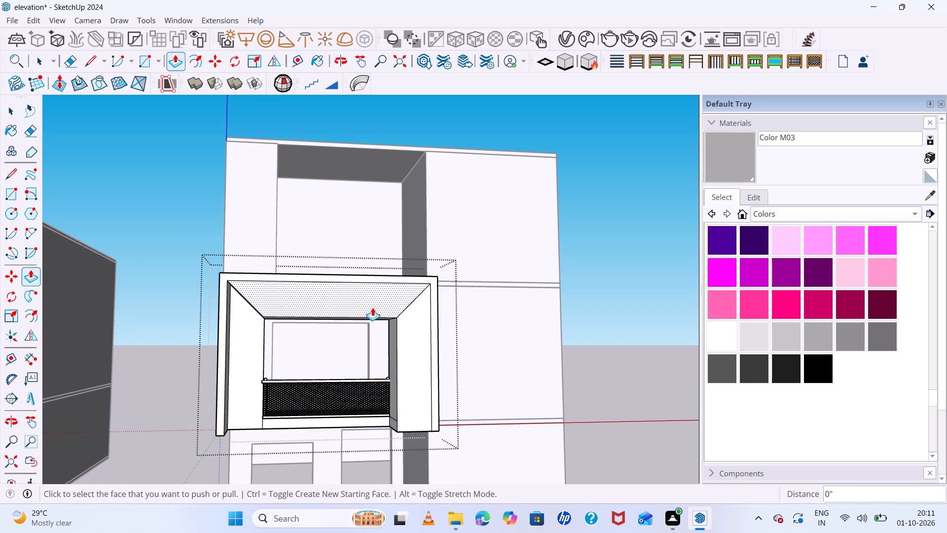
double_click(239, 347)
Push/Pull the strip below the mesh railing outward by the same 2' 11 3/8", level with the extended frame.
middle_click_drag(329, 396, 338, 462)
scroll(338, 462, "up", 5)
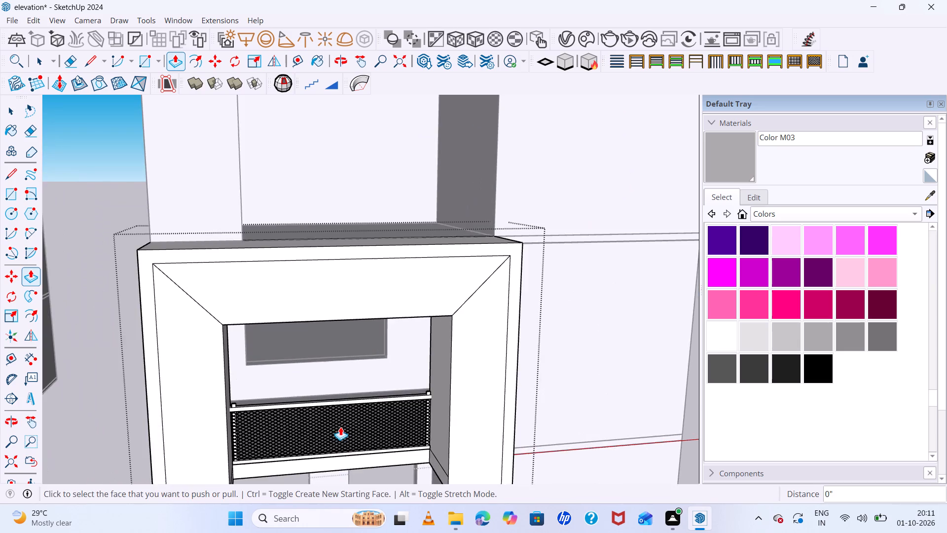
middle_click_drag(341, 425, 332, 228)
scroll(332, 227, "down", 6)
scroll(334, 351, "up", 6)
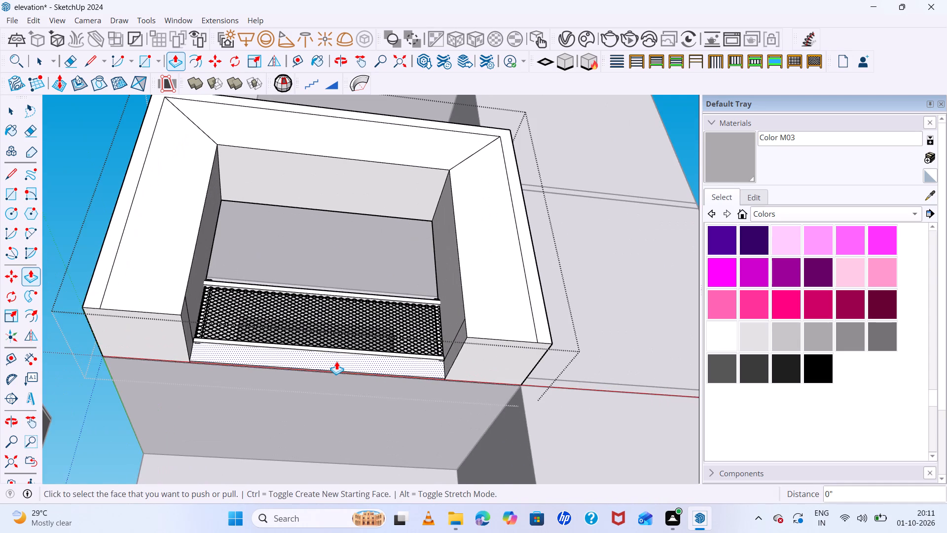
double_click(337, 362)
Move the railing's mesh, top and bottom rails and both posts together to the frame opening's outer front edge, and leave the group.
middle_click_drag(382, 346, 388, 527)
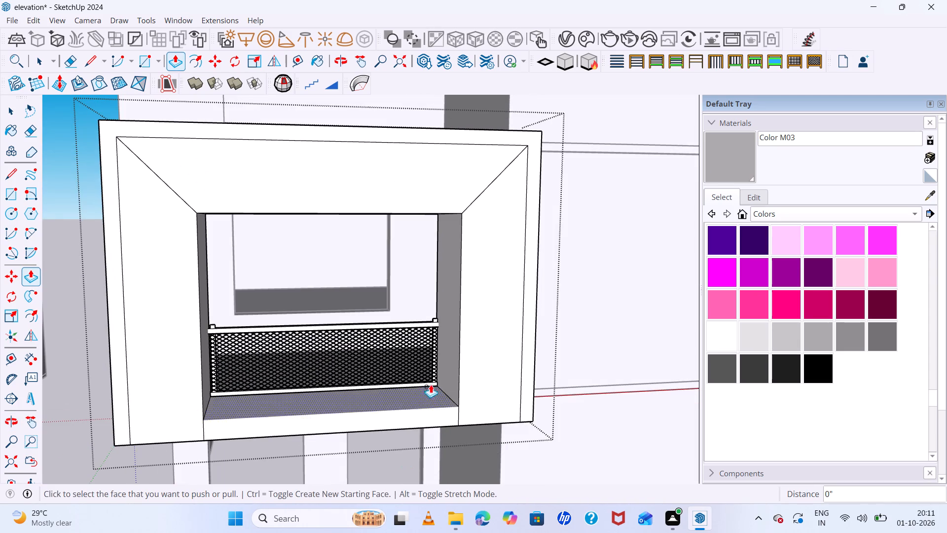
key("space")
left_click(383, 352)
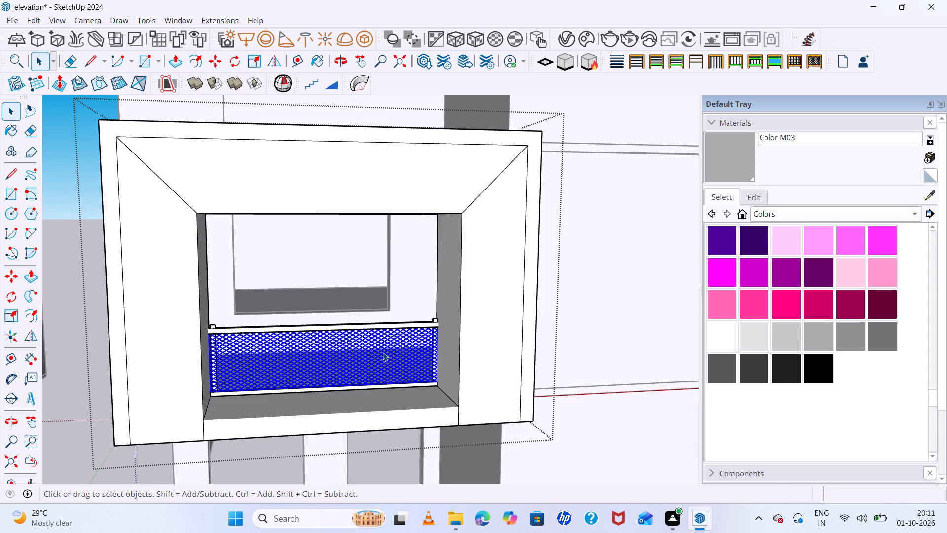
left_click(359, 329, "shift")
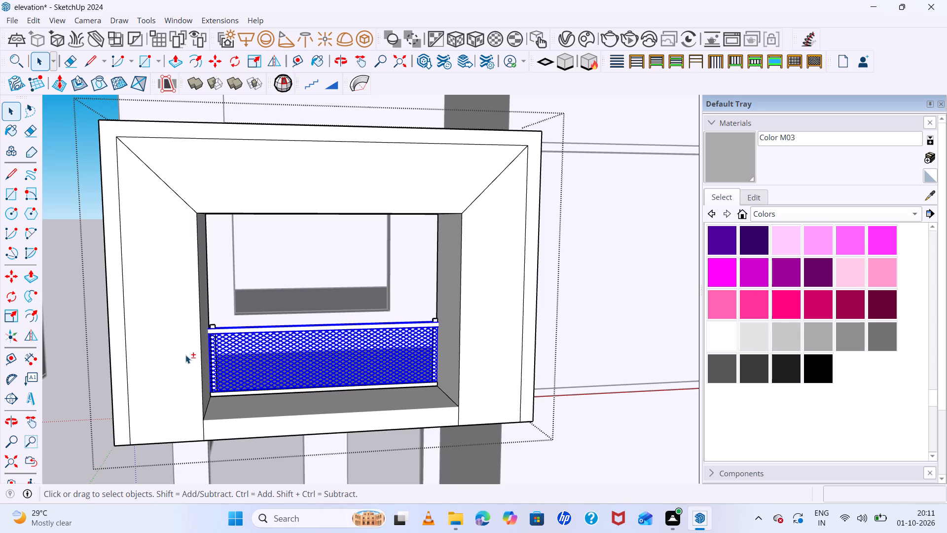
middle_click_drag(185, 355, 207, 275)
scroll(233, 380, "up", 12)
middle_click_drag(192, 307, 192, 374)
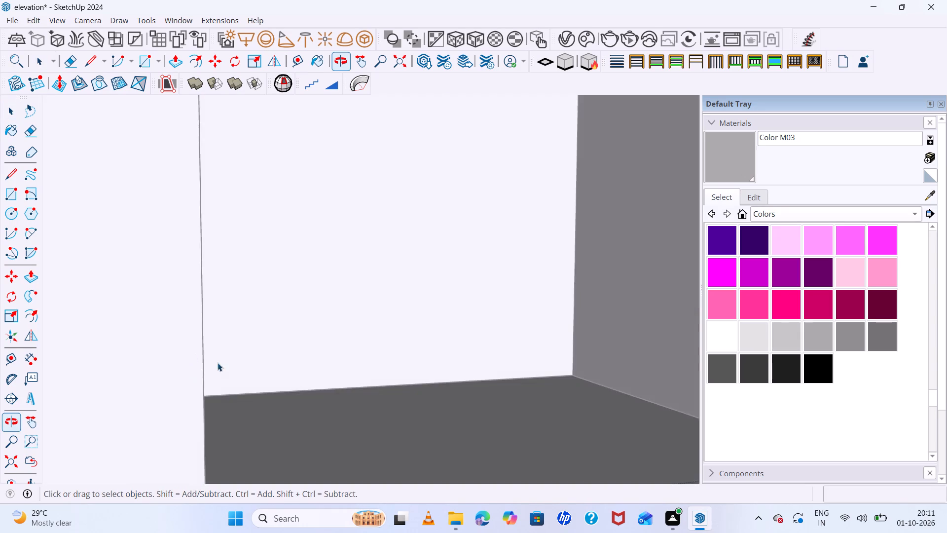
scroll(258, 373, "down", 19)
middle_click_drag(326, 404, 298, 355)
scroll(269, 352, "up", 8)
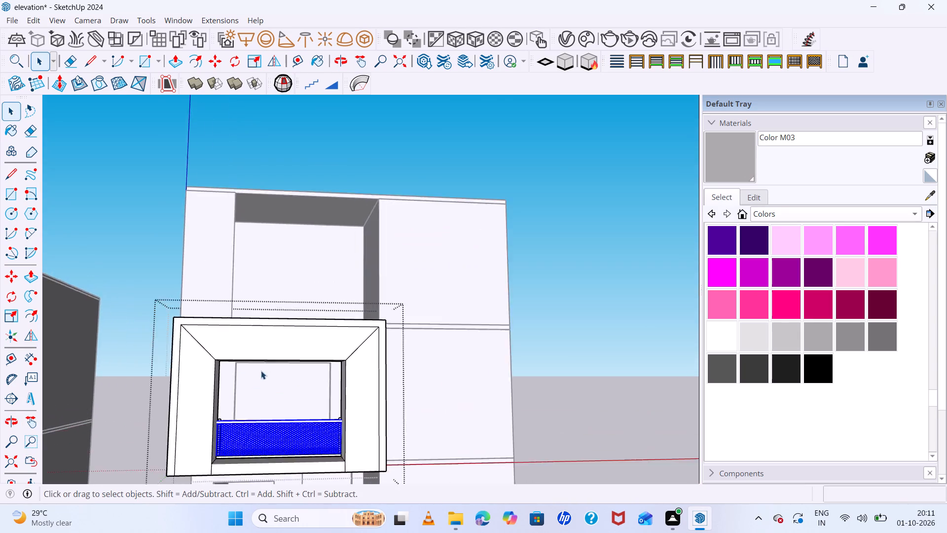
scroll(261, 371, "up", 5)
scroll(235, 371, "down", 6)
middle_click_drag(240, 405, 232, 425)
scroll(187, 451, "up", 13)
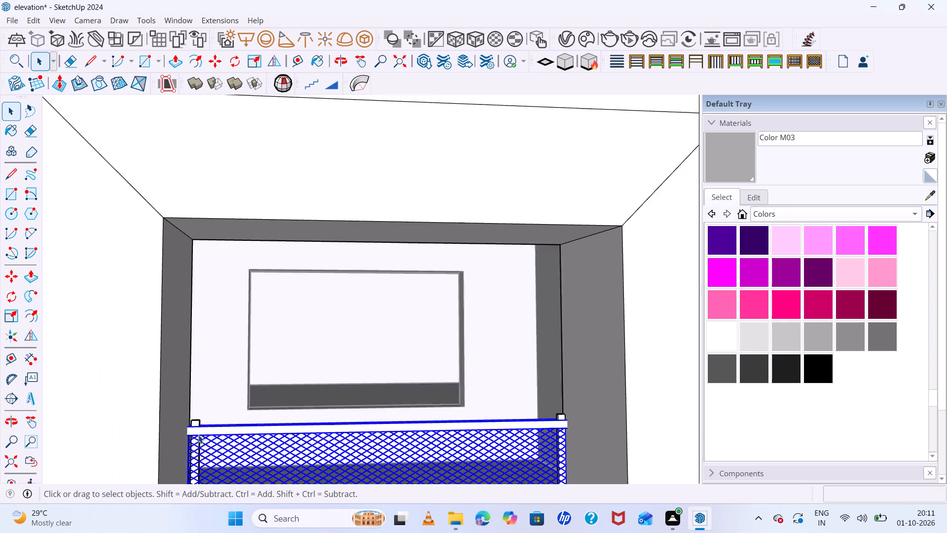
left_click(193, 422, "shift")
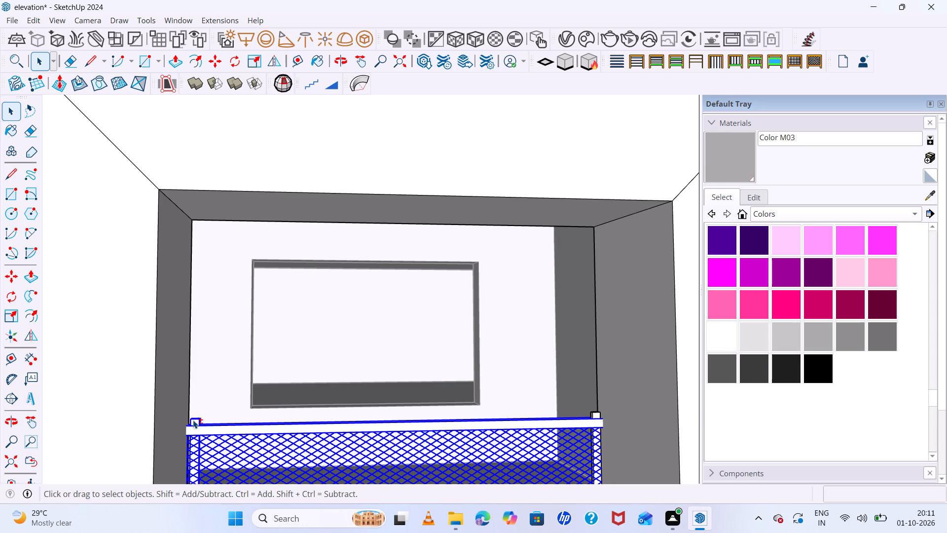
left_click(599, 413, "shift")
key("m")
scroll(577, 395, "down", 11)
scroll(605, 435, "up", 6)
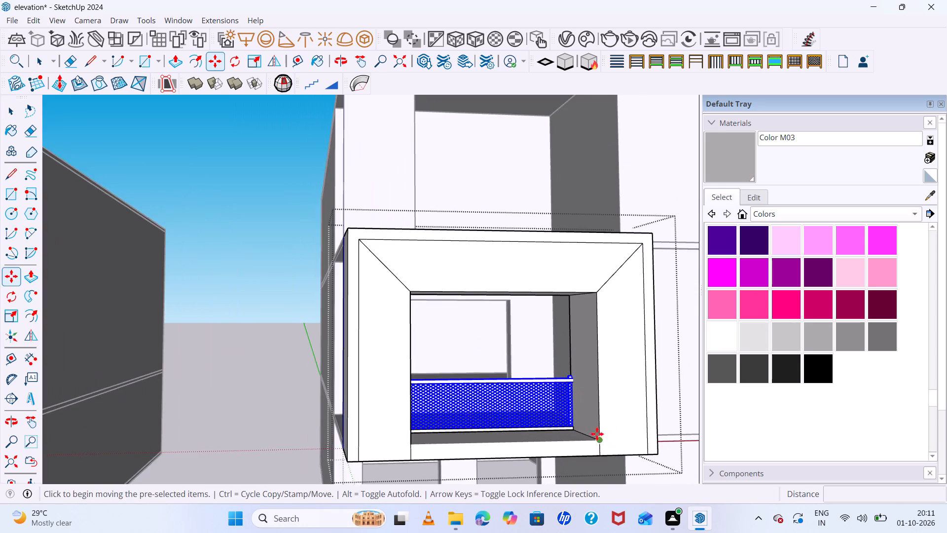
scroll(578, 426, "up", 7)
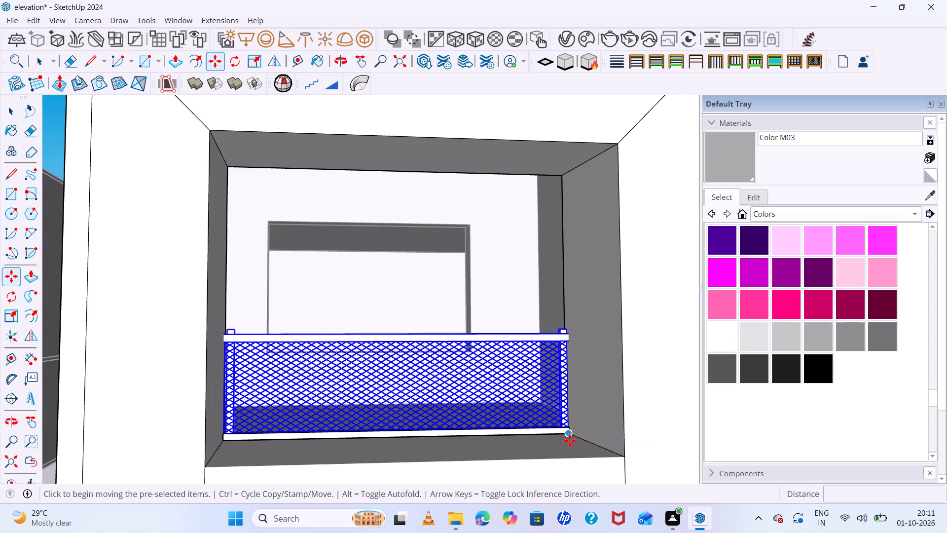
left_click(38, 62)
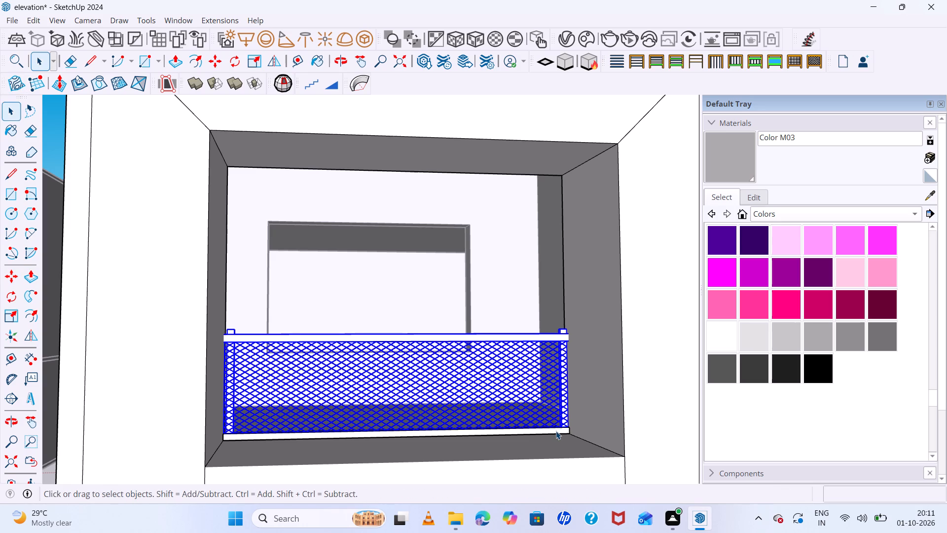
left_click(556, 431, "shift")
key("m")
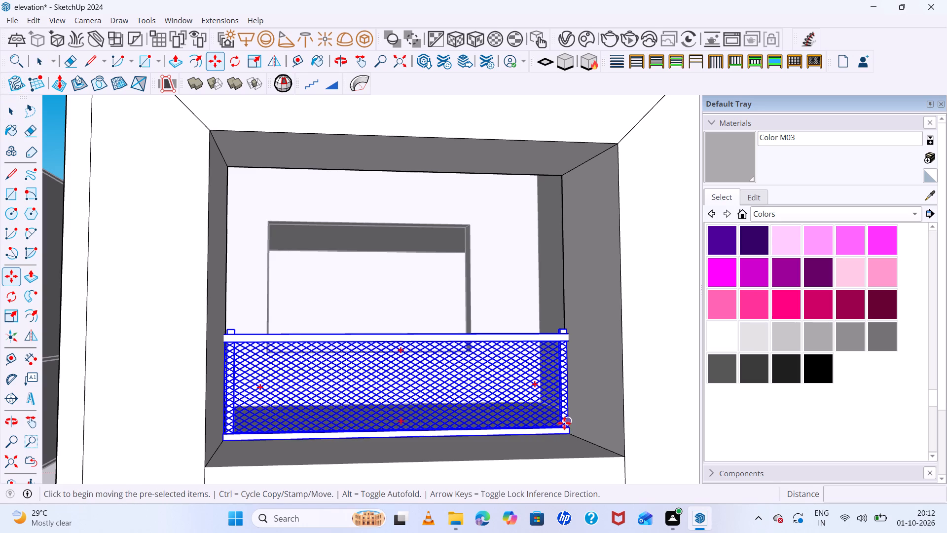
left_click(569, 433)
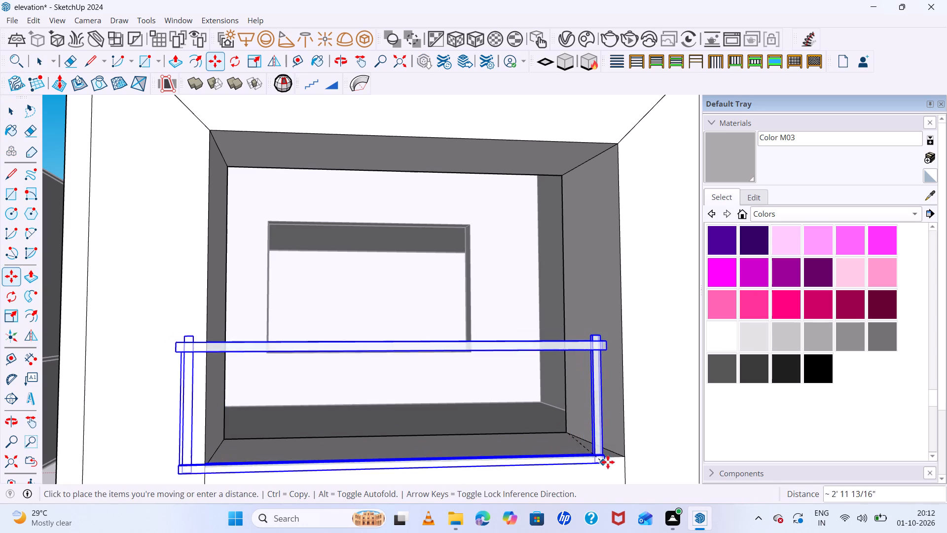
left_click(624, 456)
scroll(531, 412, "down", 11)
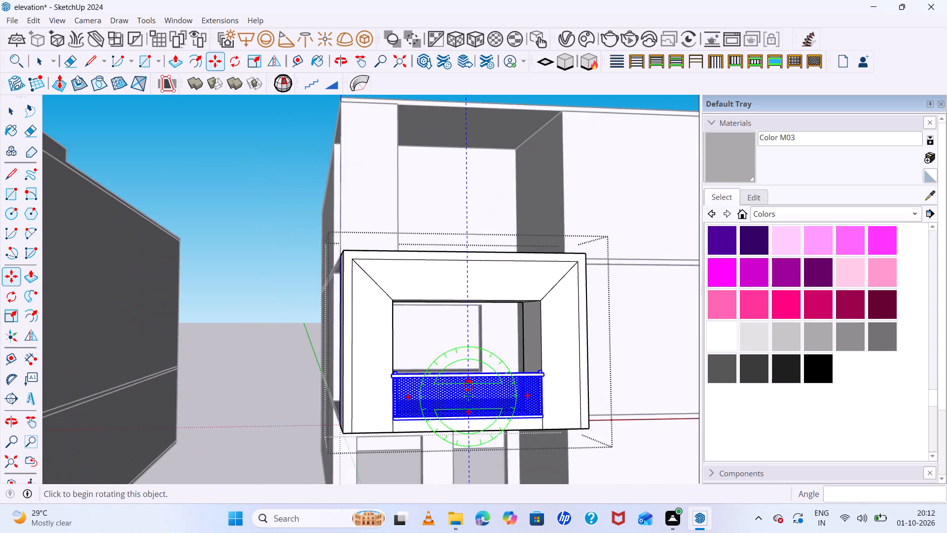
middle_click_drag(468, 399, 459, 443)
key("space")
left_click(257, 317)
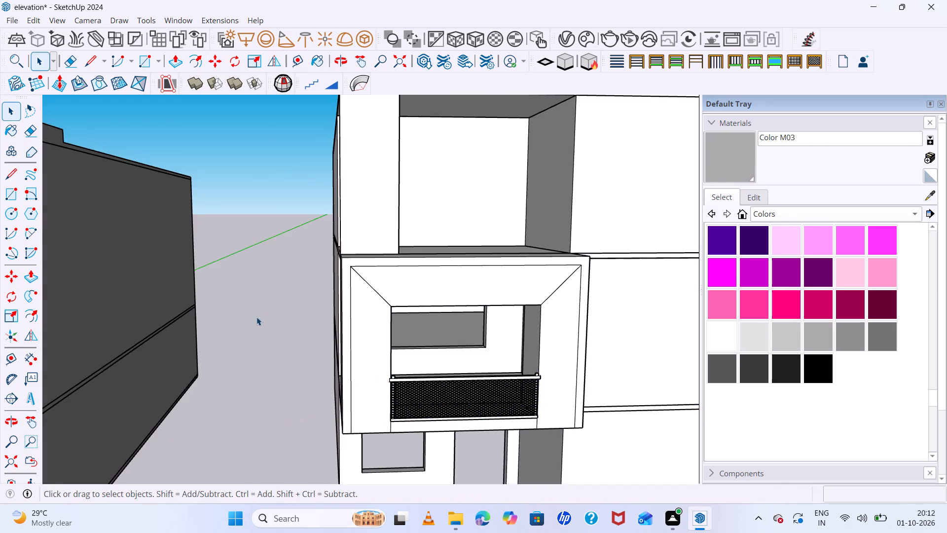
Examine the projecting second-storey frame and its relocated mesh railing from the front, the side and above.
scroll(280, 360, "down", 5)
middle_click_drag(431, 376, 424, 336)
scroll(450, 364, "up", 7)
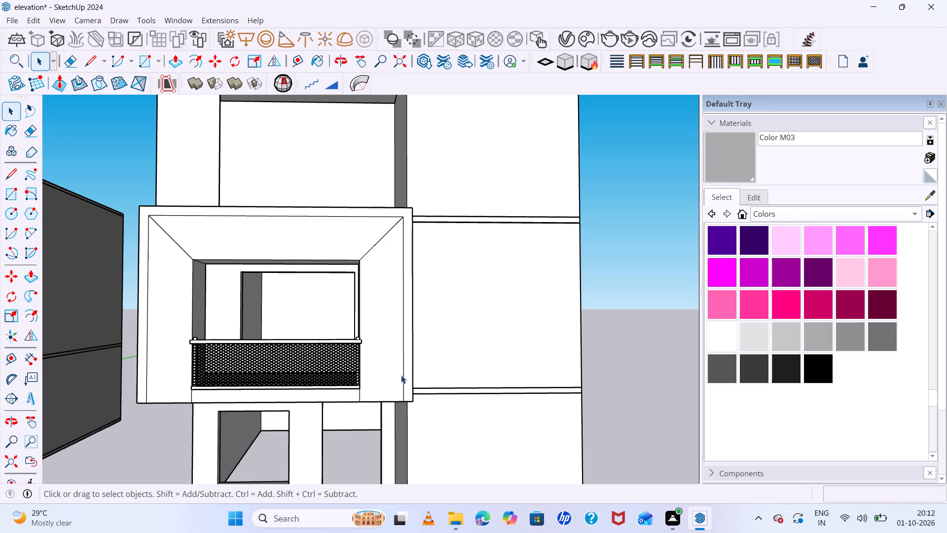
middle_click_drag(401, 375, 369, 377)
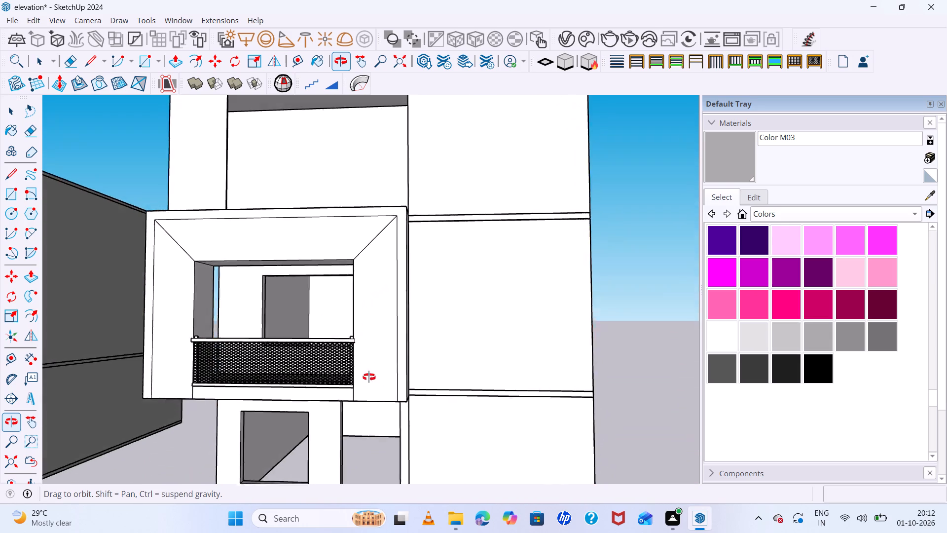
middle_click_drag(369, 377, 375, 397)
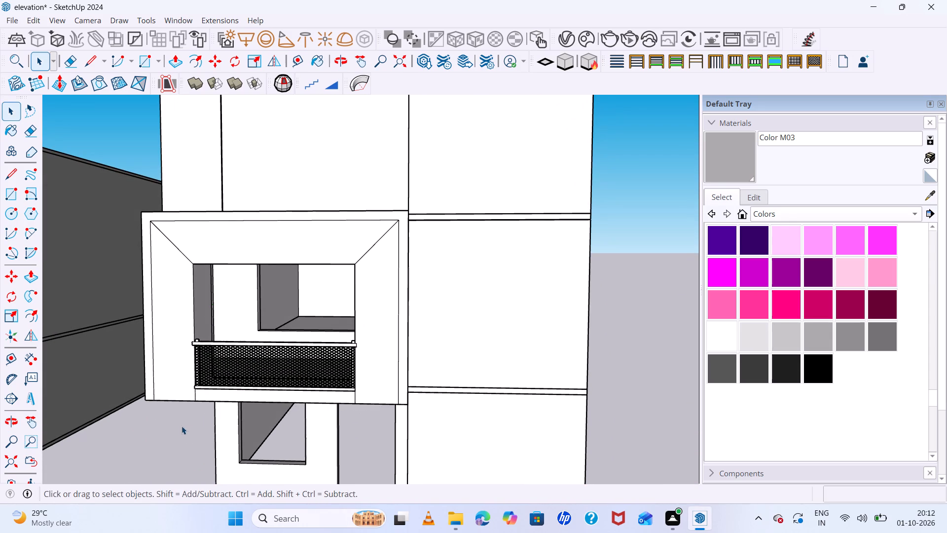
scroll(220, 388, "up", 6)
scroll(148, 410, "up", 6)
middle_click_drag(207, 402, 517, 412)
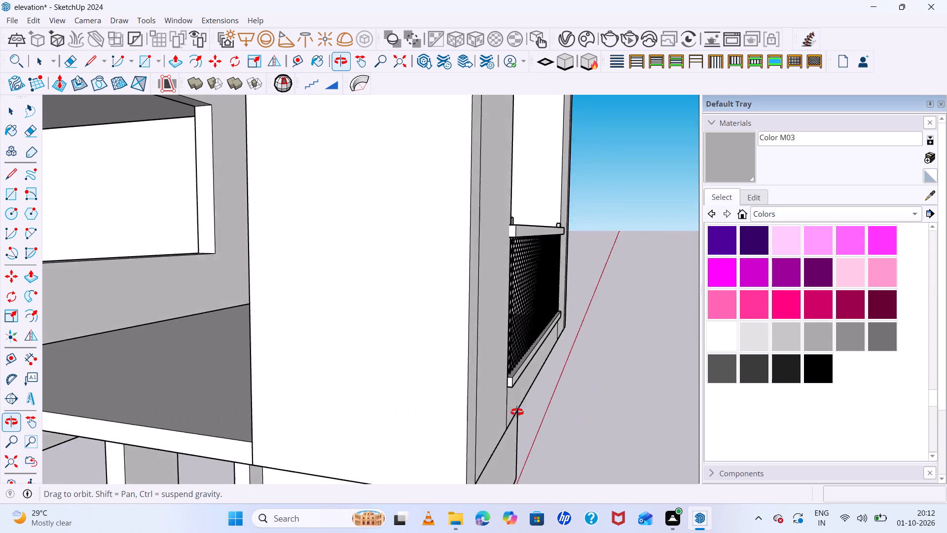
middle_click_drag(517, 412, 271, 413)
scroll(271, 406, "down", 14)
middle_click_drag(481, 418, 628, 422)
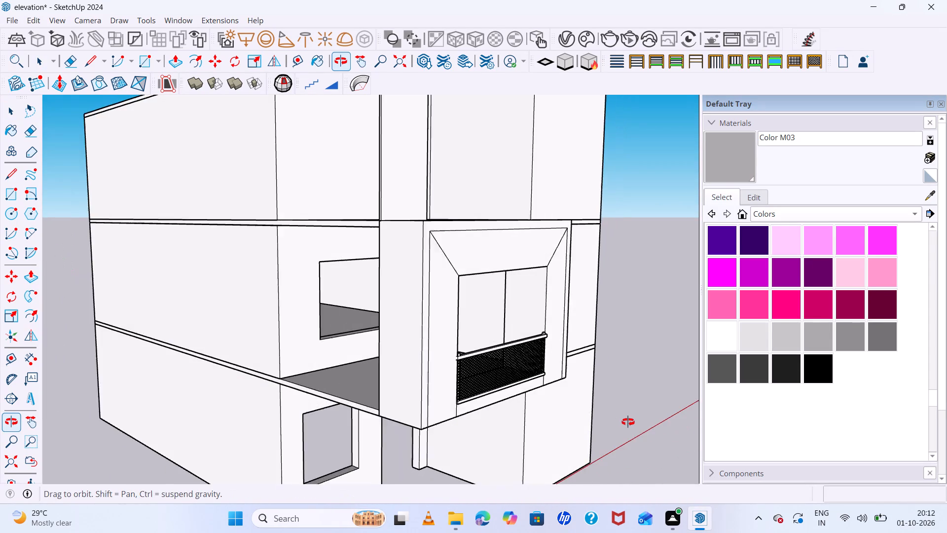
middle_click_drag(628, 422, 569, 490)
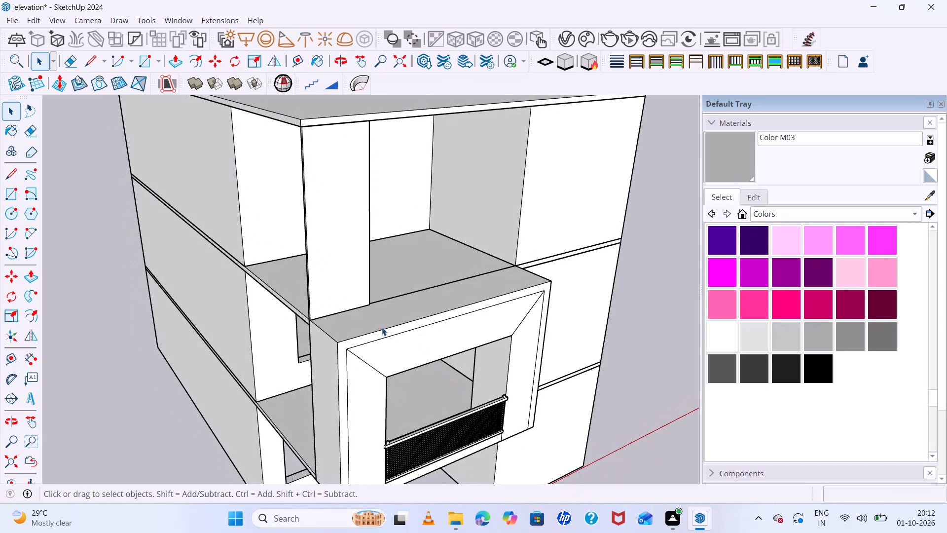
Open the third-storey front panel and Push/Pull its front face outward 2' 11 3/8", level with the second-storey frame, and leave the group.
left_click(351, 229)
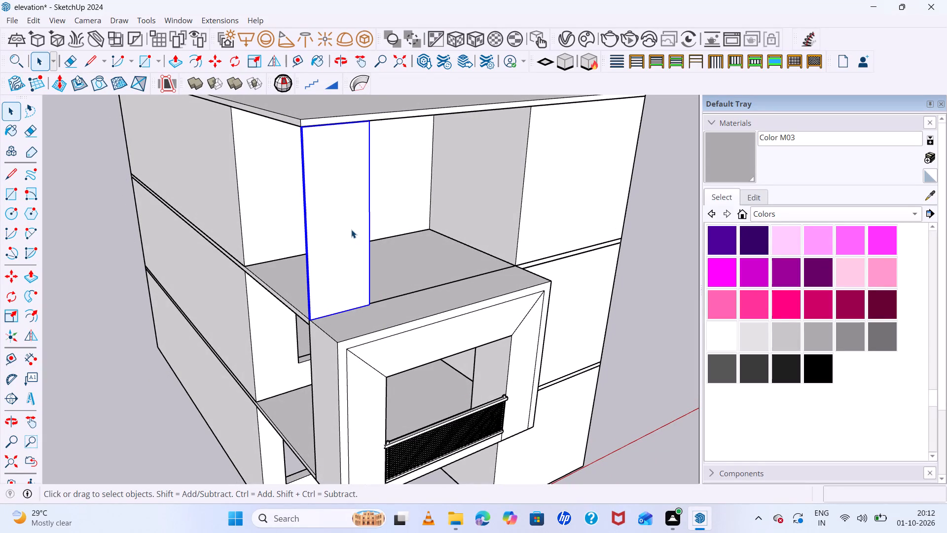
double_click(352, 233)
left_click(352, 233)
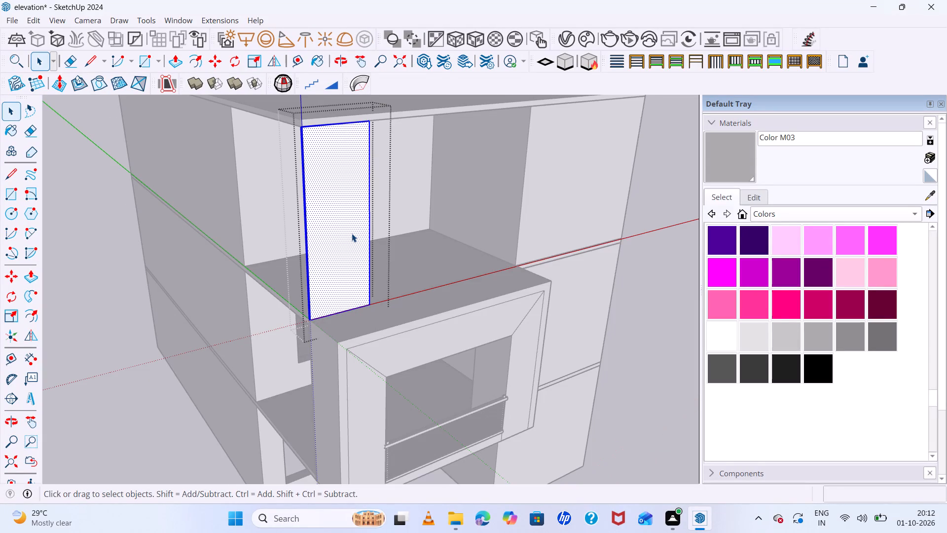
key("p")
left_click(352, 233)
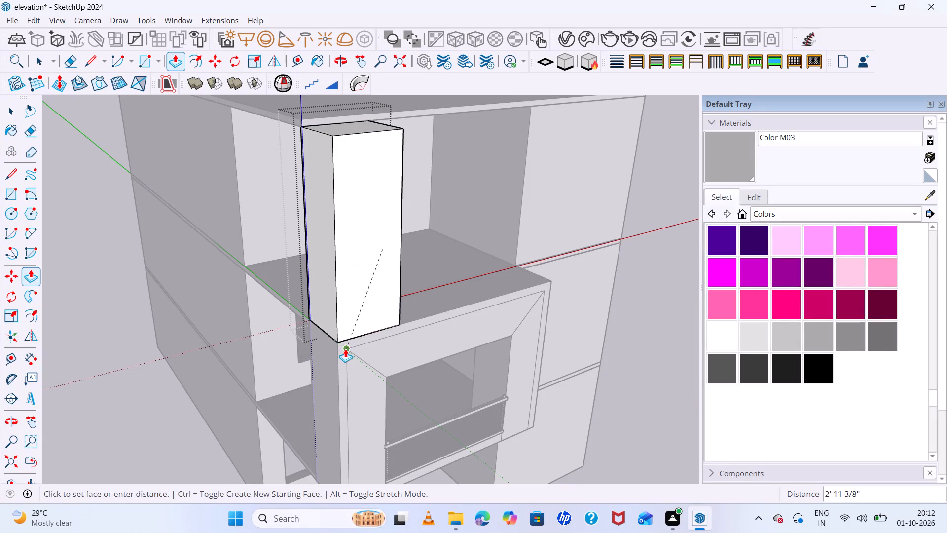
left_click(338, 345)
scroll(397, 333, "down", 6)
middle_click_drag(447, 332, 231, 319)
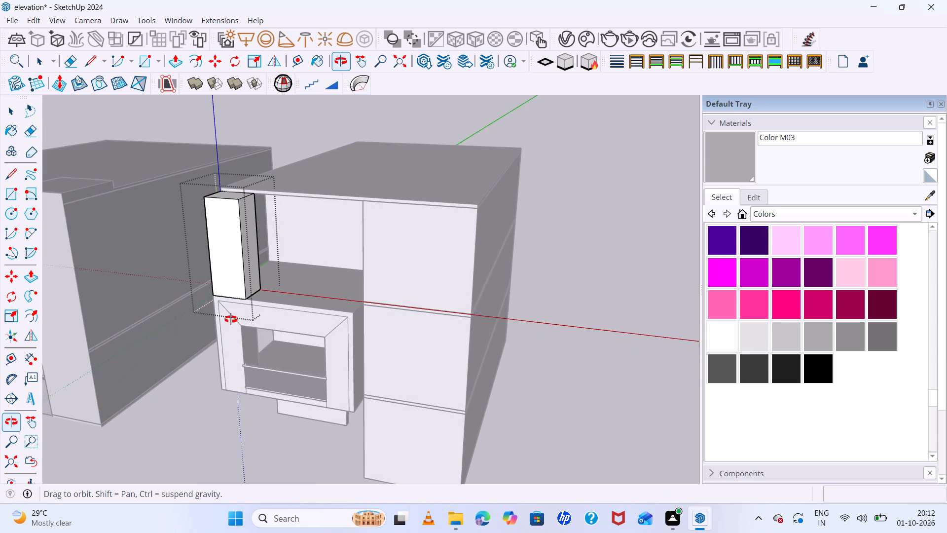
middle_click_drag(231, 319, 231, 319)
scroll(275, 279, "up", 4)
key("space")
left_click(682, 266)
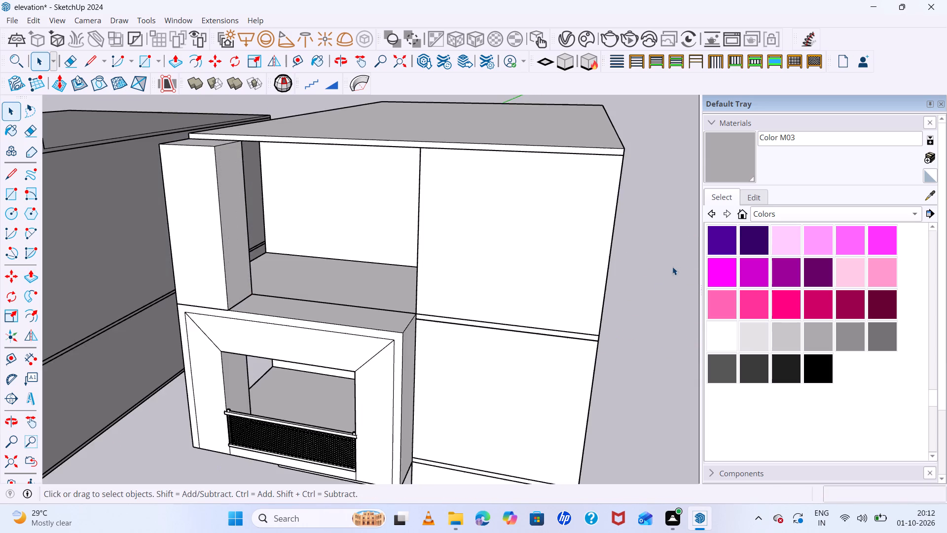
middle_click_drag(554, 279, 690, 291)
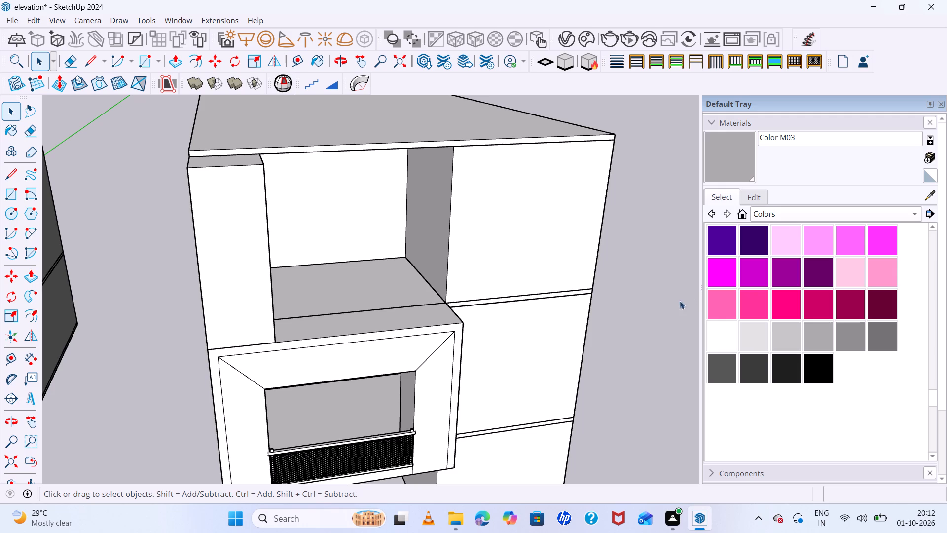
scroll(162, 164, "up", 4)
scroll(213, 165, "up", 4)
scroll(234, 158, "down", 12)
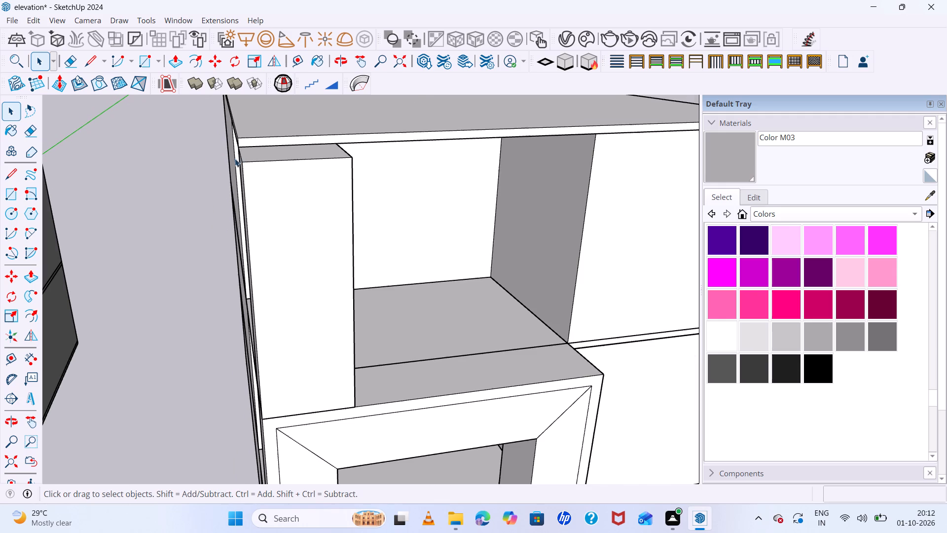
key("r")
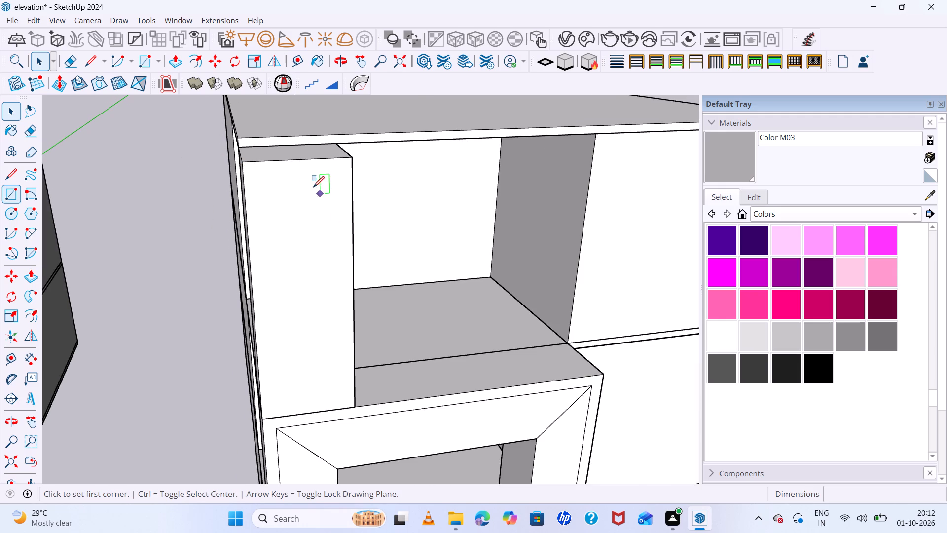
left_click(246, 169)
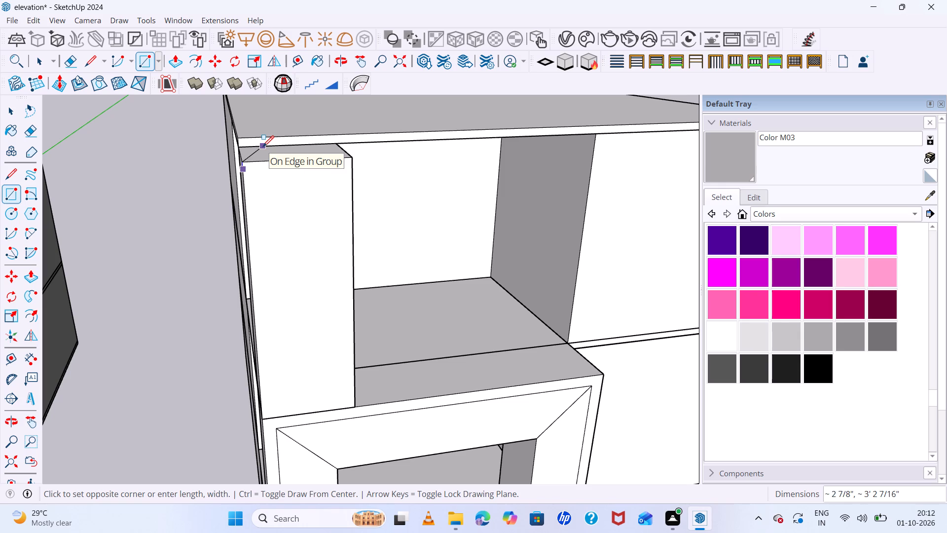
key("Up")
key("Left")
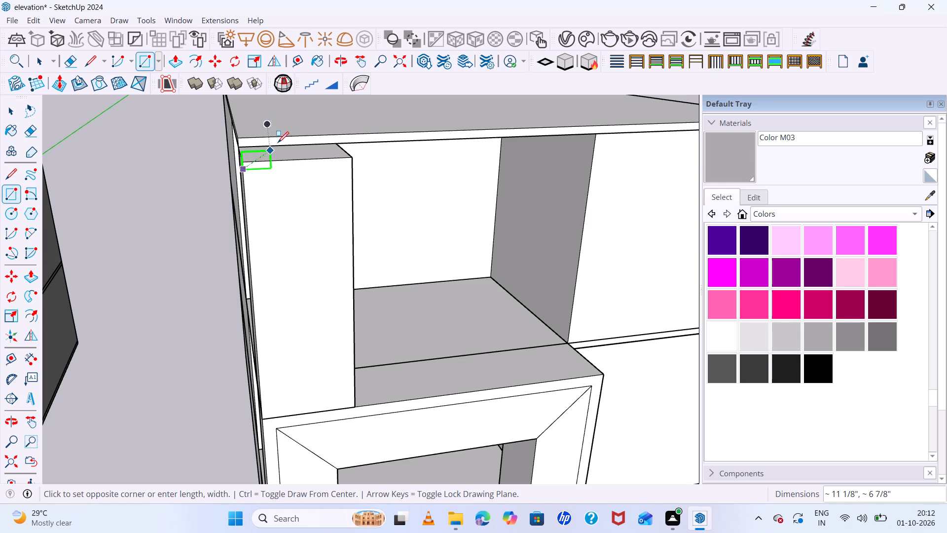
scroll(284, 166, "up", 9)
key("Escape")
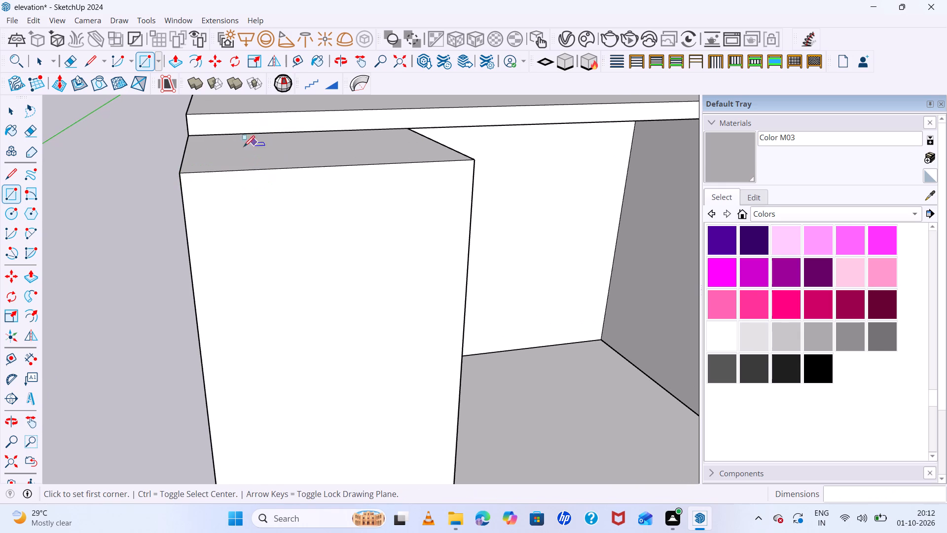
Draw a vertical rectangle about 3' 8" wide above the extended panel's front top edge, as a strip at roof-slab height.
left_click(182, 174)
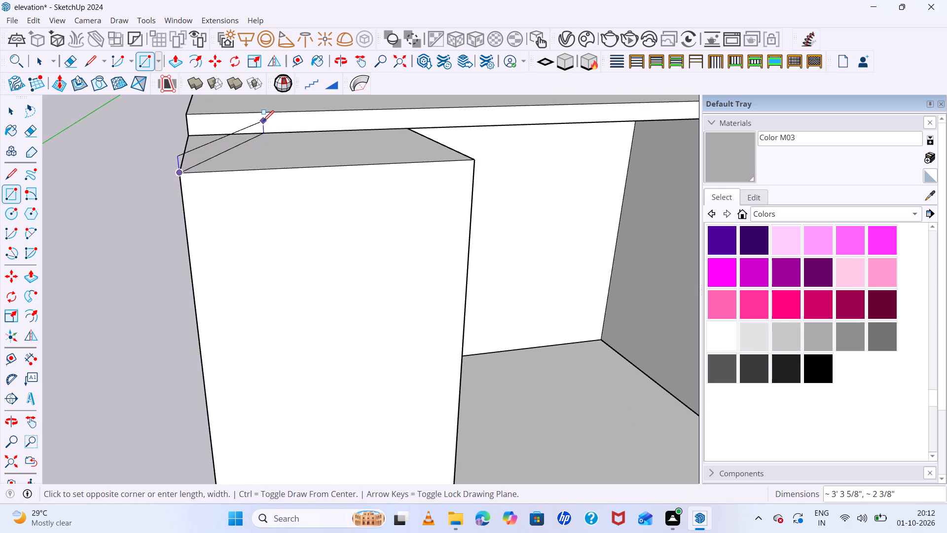
key("Left")
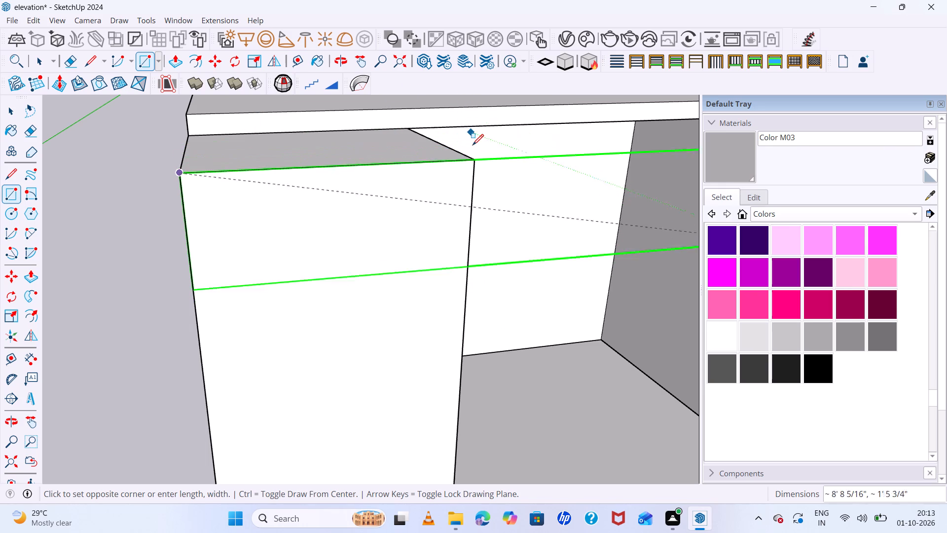
left_click(475, 159)
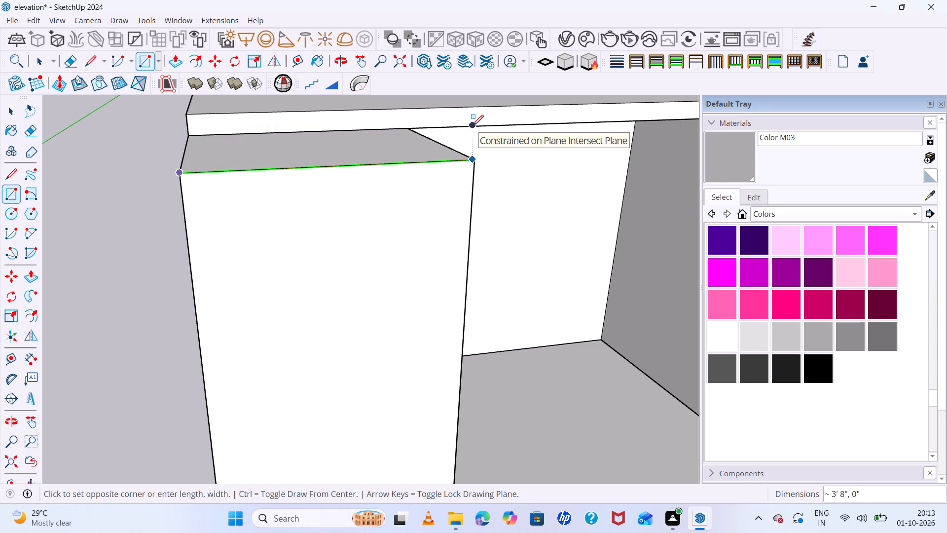
left_click(472, 122)
middle_click_drag(500, 178, 311, 236)
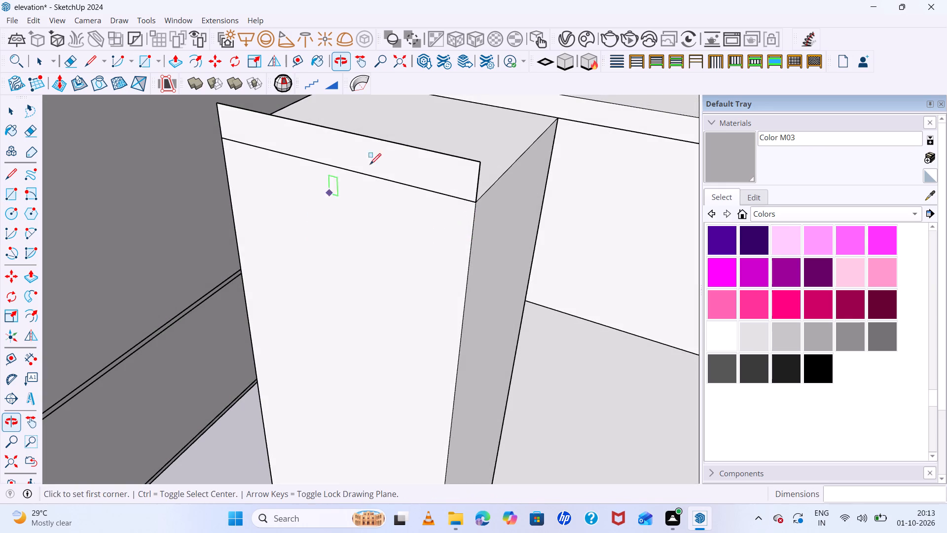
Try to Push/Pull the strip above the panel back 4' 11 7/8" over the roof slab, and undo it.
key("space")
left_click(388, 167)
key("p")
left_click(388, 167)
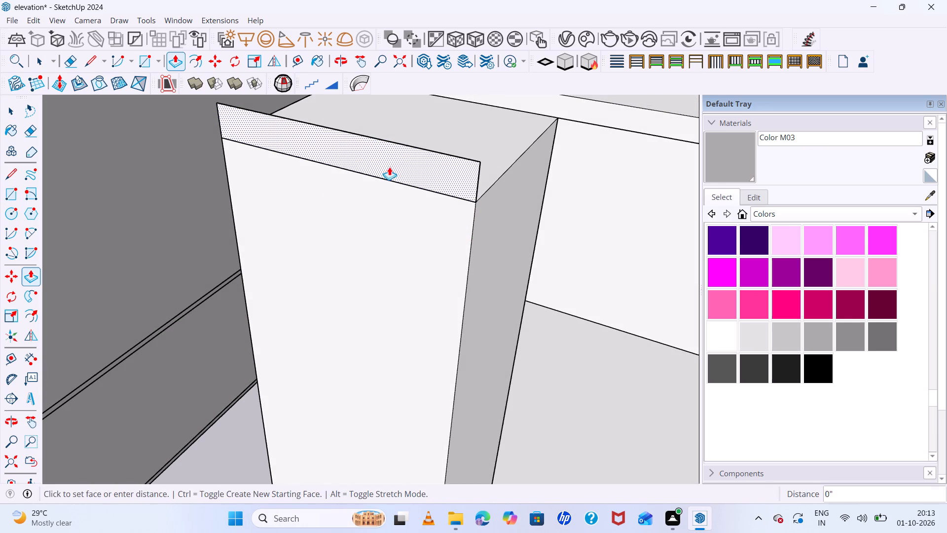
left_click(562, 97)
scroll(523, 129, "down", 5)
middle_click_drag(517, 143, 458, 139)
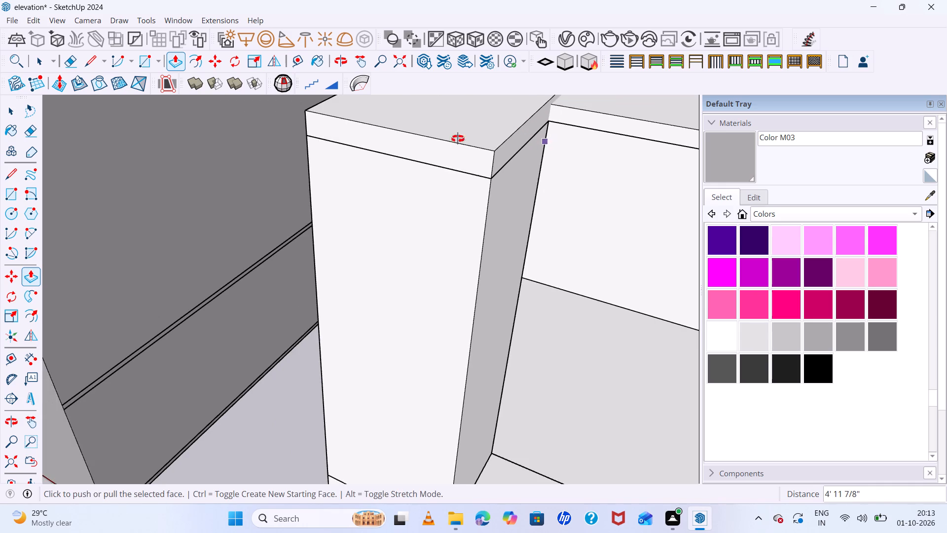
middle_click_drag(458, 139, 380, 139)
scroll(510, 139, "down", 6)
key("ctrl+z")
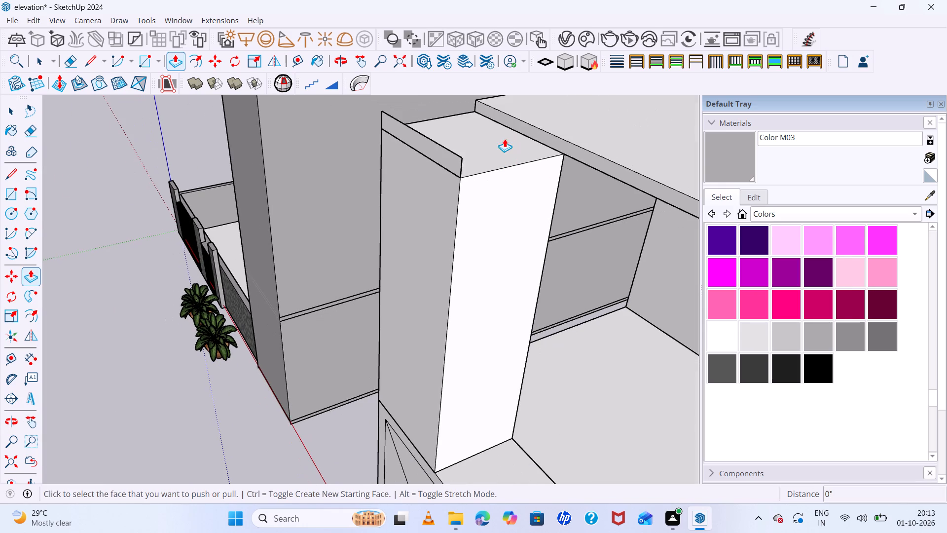
Push/Pull the strip above the panel back 3' 7/8" to the roof slab's front edge.
left_click(452, 163)
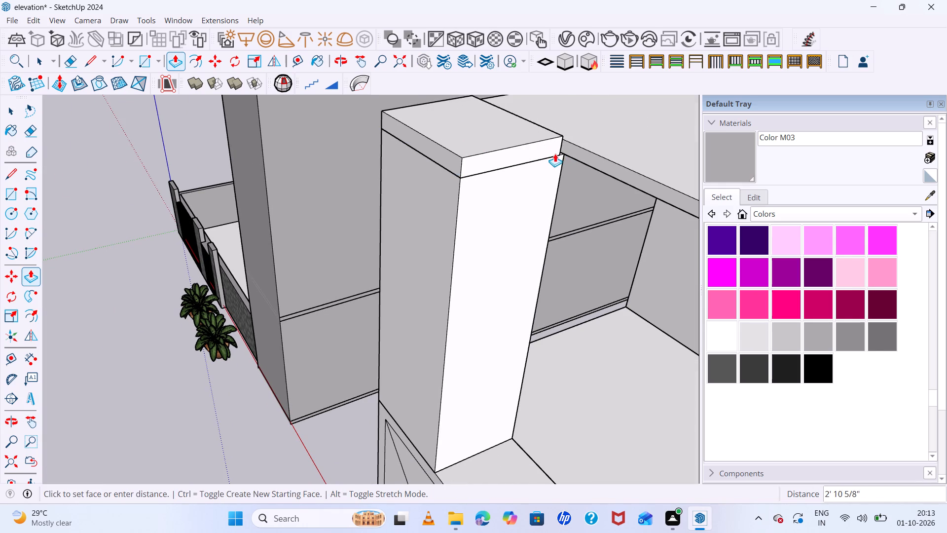
left_click(566, 153)
Push/Pull the end face of the cap above the panel about 21' 10" across the front to the block's far side edge.
scroll(412, 127, "down", 9)
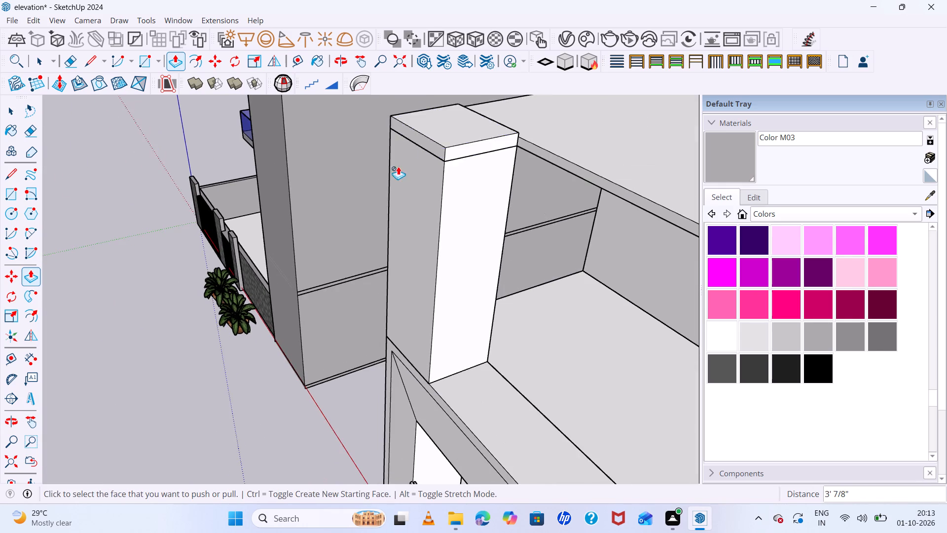
scroll(398, 166, "down", 1)
middle_click_drag(379, 229, 439, 218)
scroll(422, 209, "down", 13)
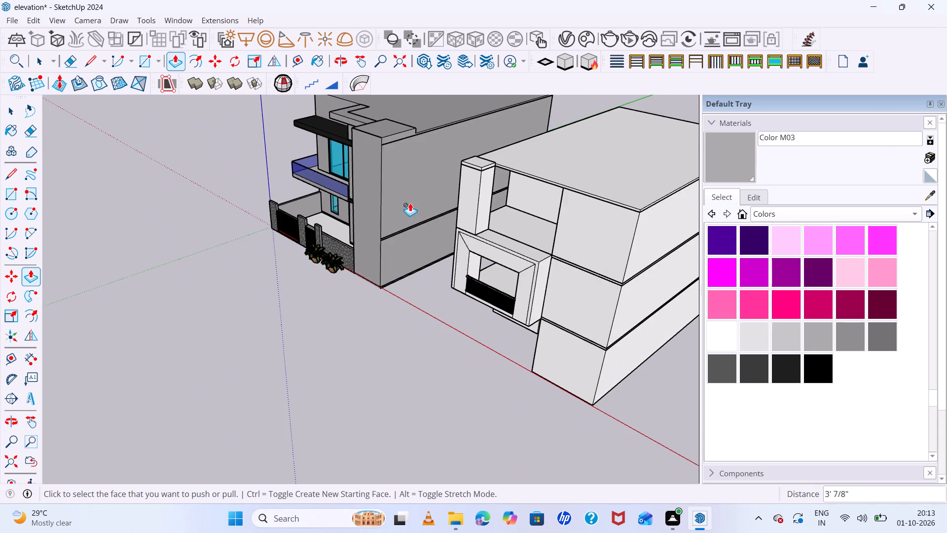
scroll(474, 283, "down", 1)
middle_click_drag(495, 305, 621, 196)
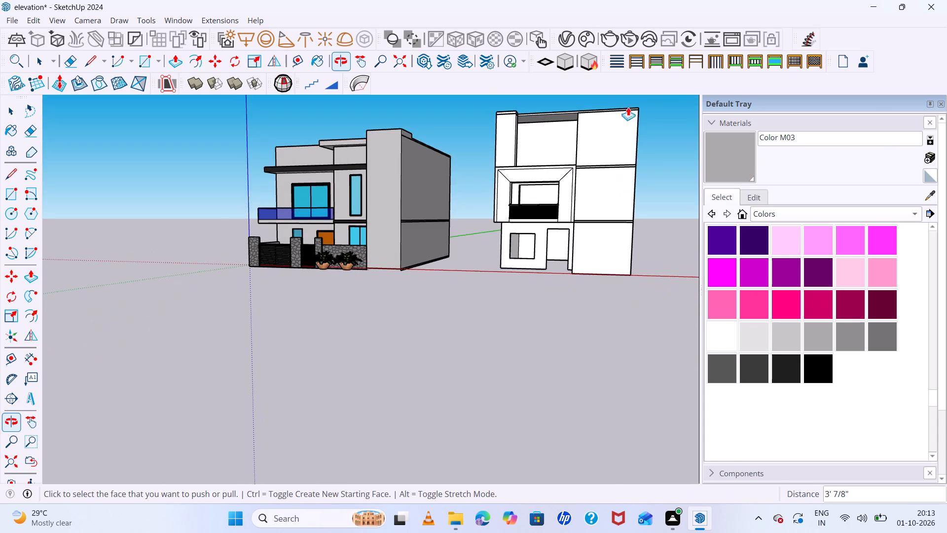
scroll(660, 106, "up", 7)
scroll(502, 156, "up", 6)
middle_click_drag(407, 149, 372, 226)
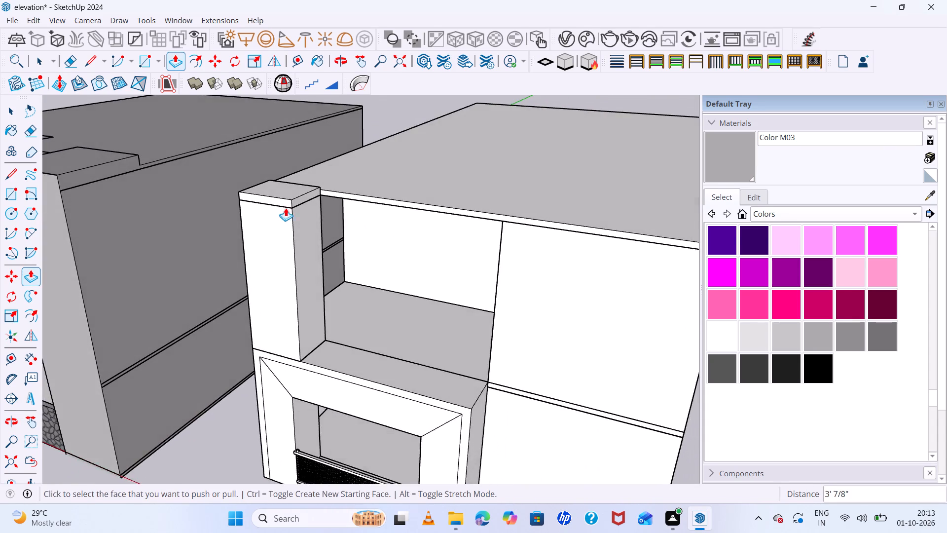
scroll(283, 206, "up", 6)
left_click(309, 192)
scroll(452, 230, "down", 12)
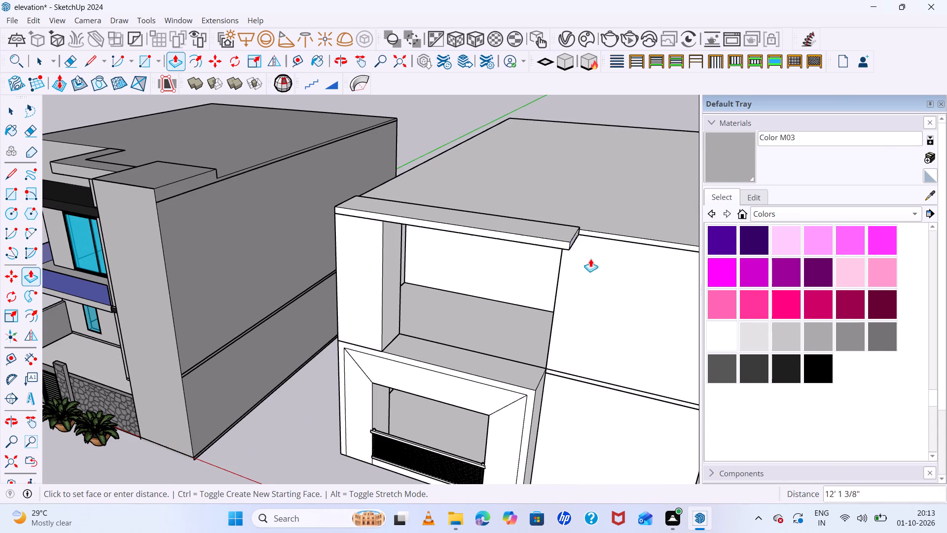
scroll(539, 239, "down", 7)
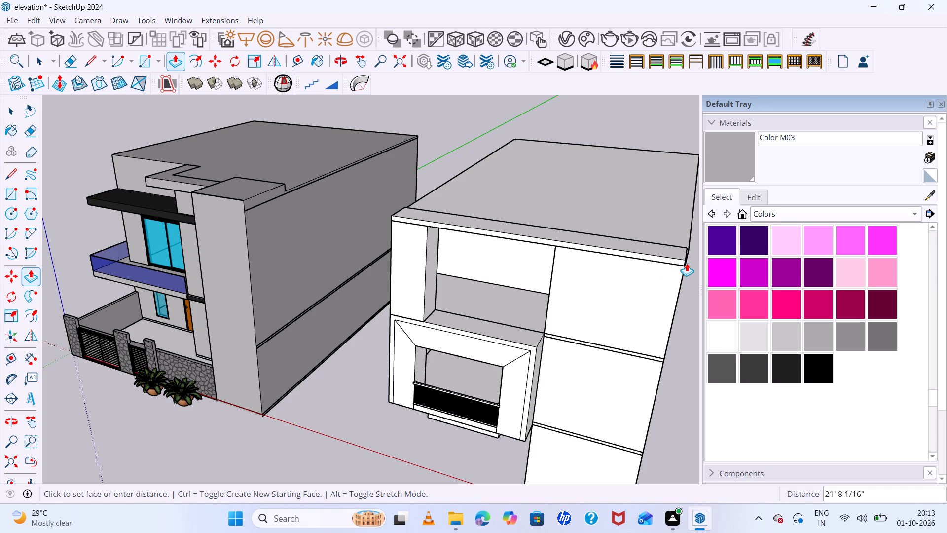
middle_click_drag(688, 266, 582, 241)
middle_click(582, 241)
scroll(588, 260, "up", 6)
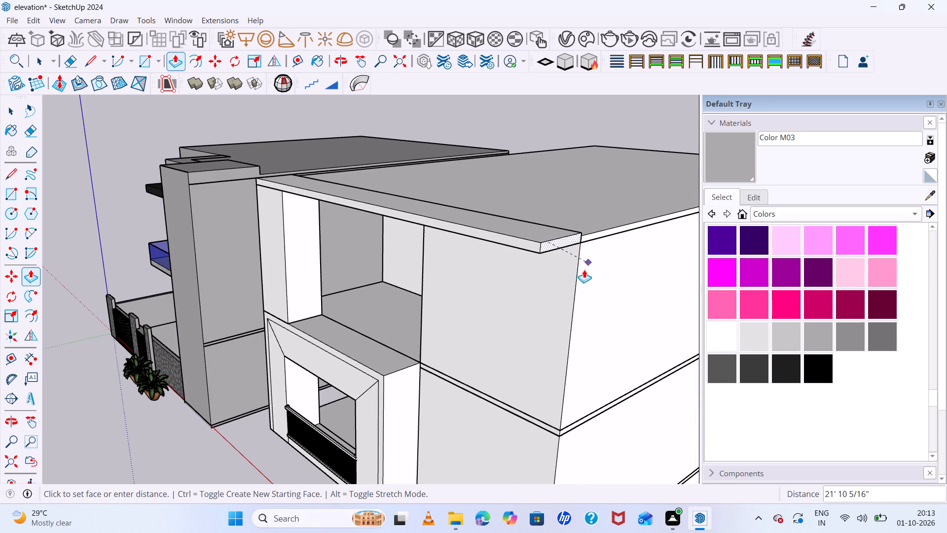
left_click(576, 272)
Draw a 3' 7/8" line across the roof overhang's underside near its far end, from the wall to the front edge.
middle_click_drag(532, 287, 620, 255)
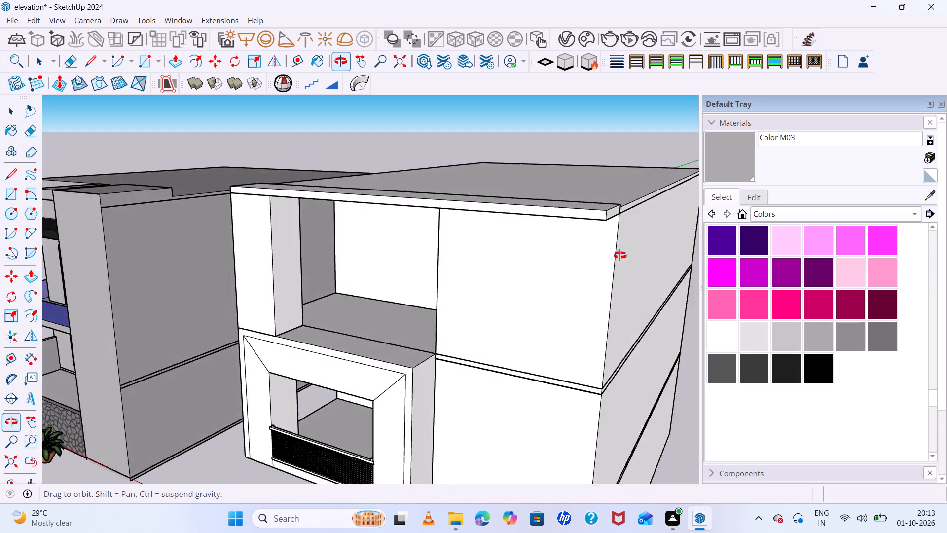
middle_click_drag(620, 255, 613, 148)
scroll(572, 150, "up", 6)
key("space")
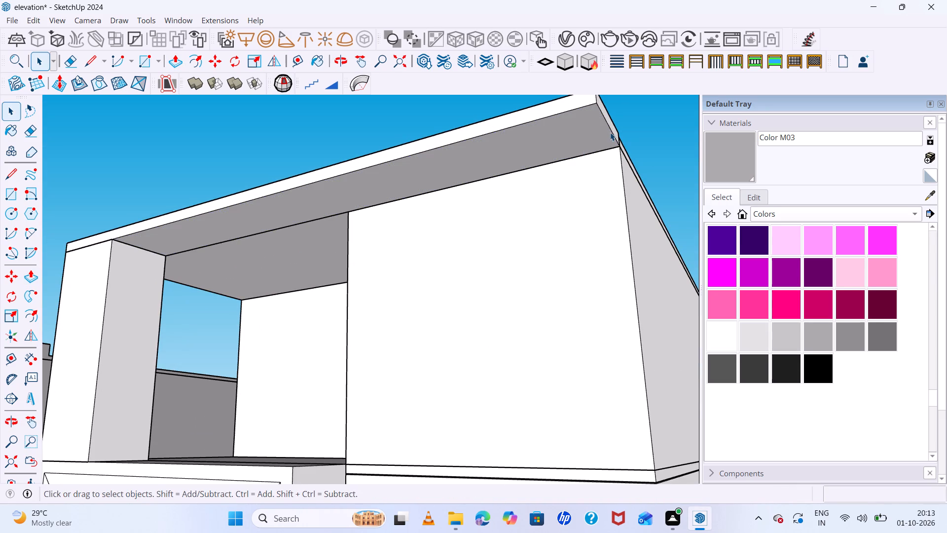
key("l")
scroll(602, 152, "up", 6)
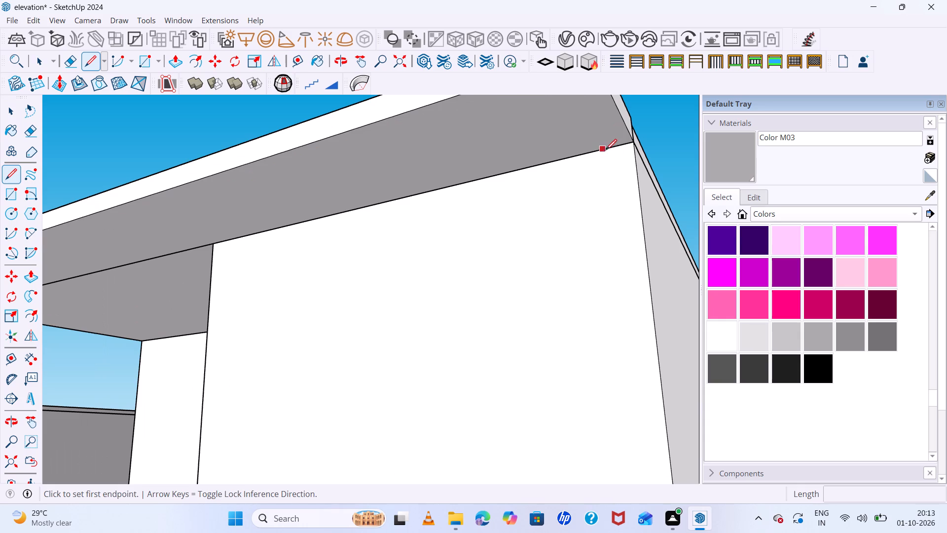
left_click(617, 145)
scroll(586, 137, "down", 11)
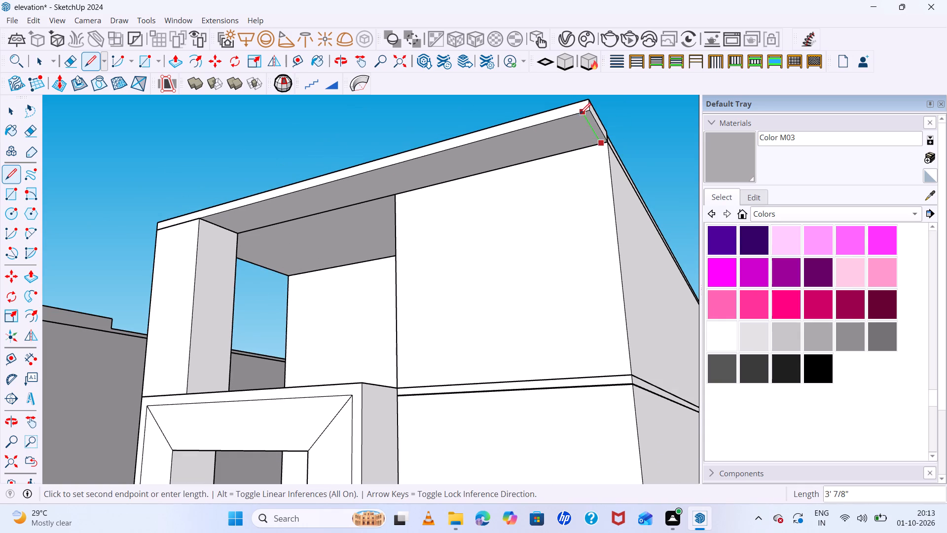
left_click(581, 114)
Push/Pull the narrow face at the overhang's far end down 30' 6 7/16" to the ground as a side fin.
key("space")
left_click(594, 122)
scroll(595, 126, "up", 3)
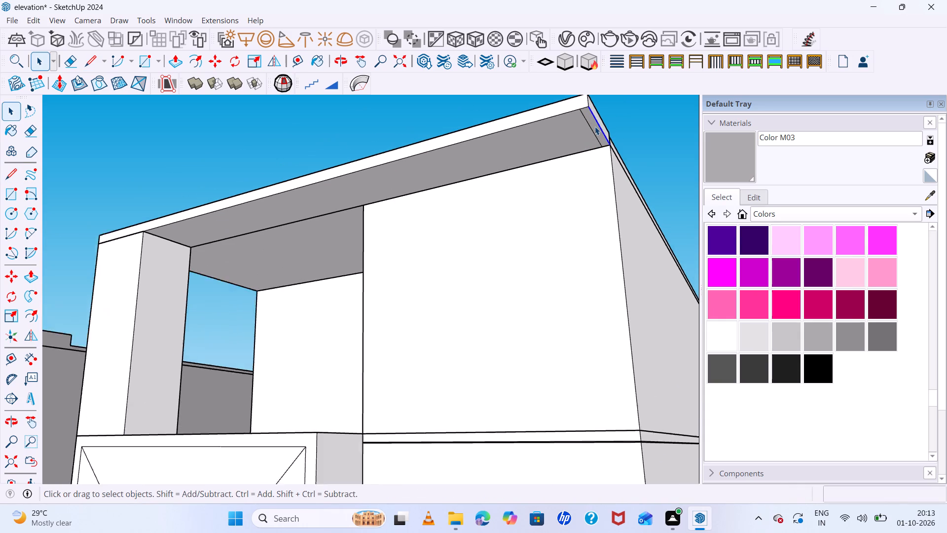
scroll(595, 126, "up", 2)
left_click(595, 126)
key("p")
left_click(595, 126)
scroll(617, 200, "down", 6)
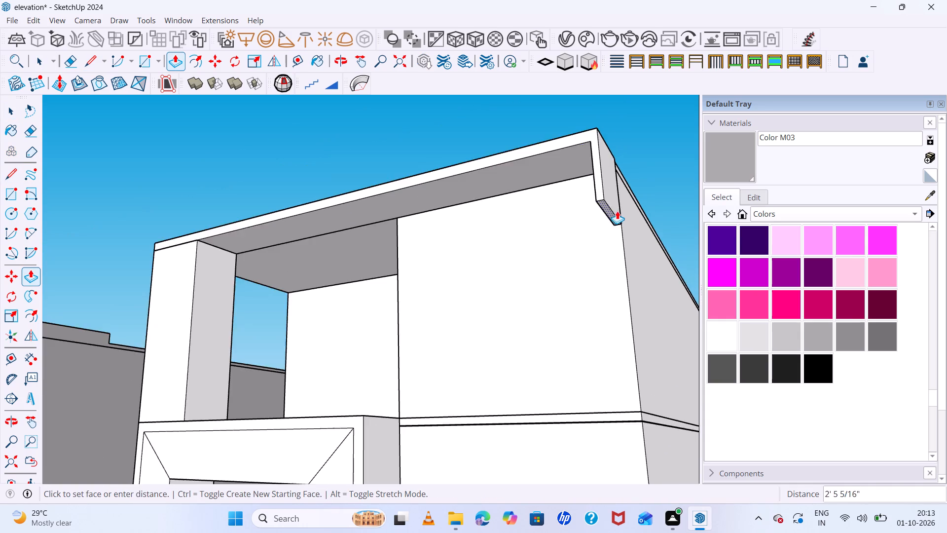
scroll(617, 211, "down", 13)
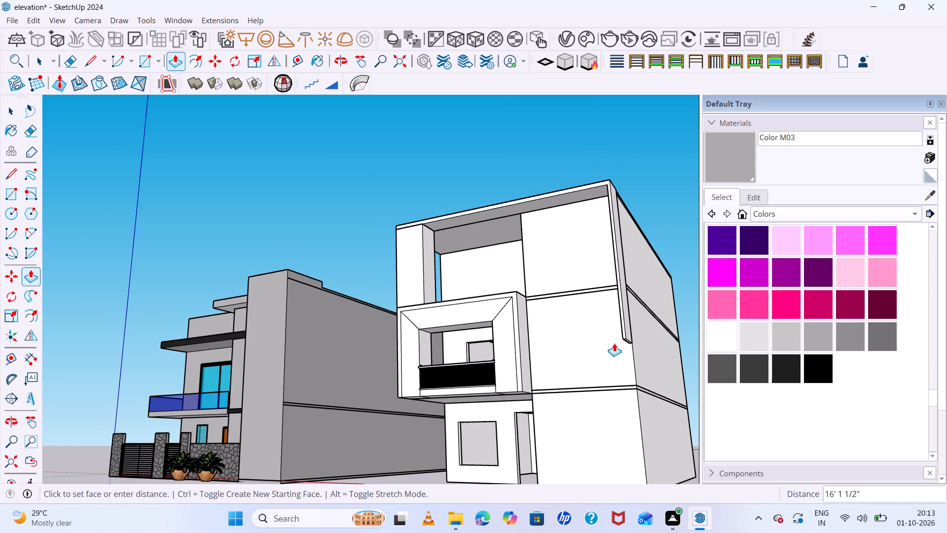
scroll(613, 343, "down", 6)
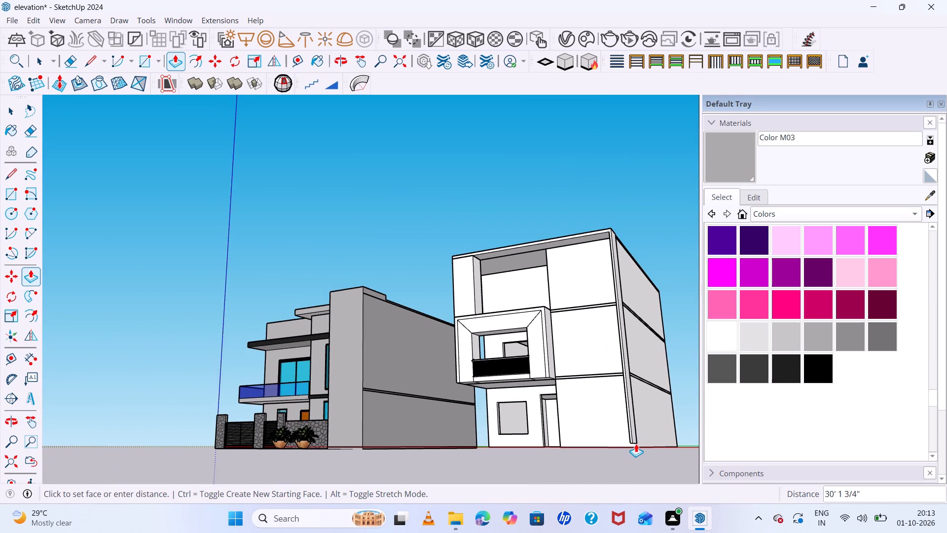
left_click(635, 446)
middle_click_drag(604, 444, 690, 496)
scroll(657, 300, "up", 14)
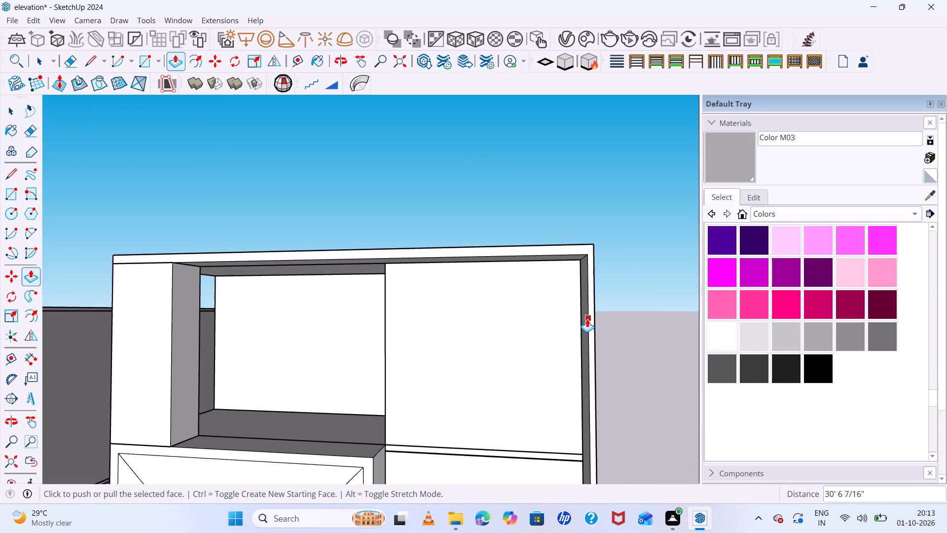
Push/Pull the inner face of the full-height side fin 4" inward to thicken it.
key("space")
left_click(584, 324)
key("p")
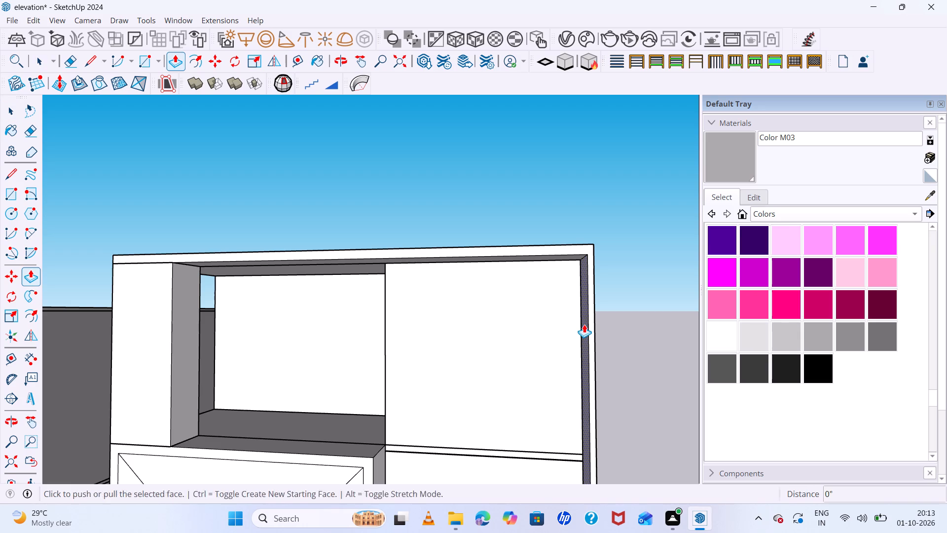
left_click(584, 324)
left_click(577, 329)
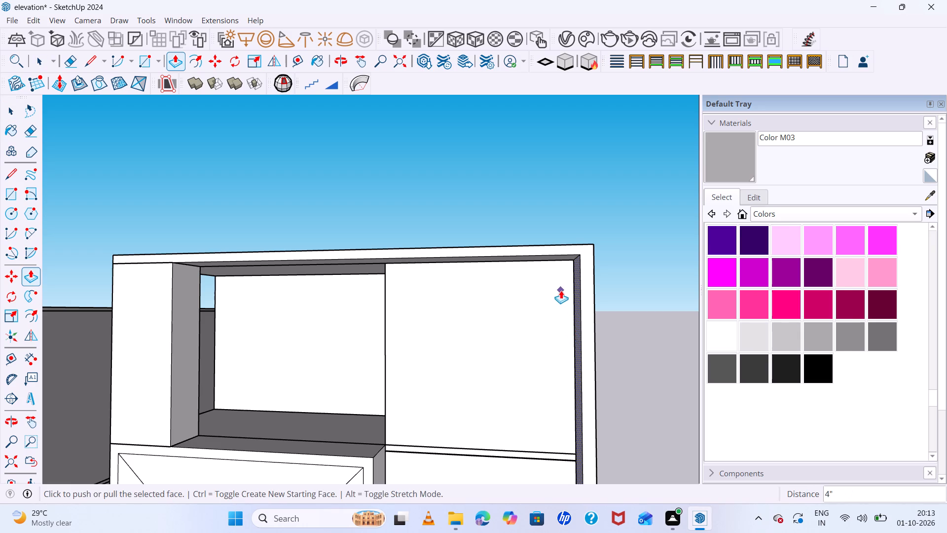
Push/Pull the top face of the roof overhang strip up 2 13/16" along the block's front edge.
middle_click_drag(560, 288, 552, 262)
middle_click_drag(524, 236, 546, 401)
key("space")
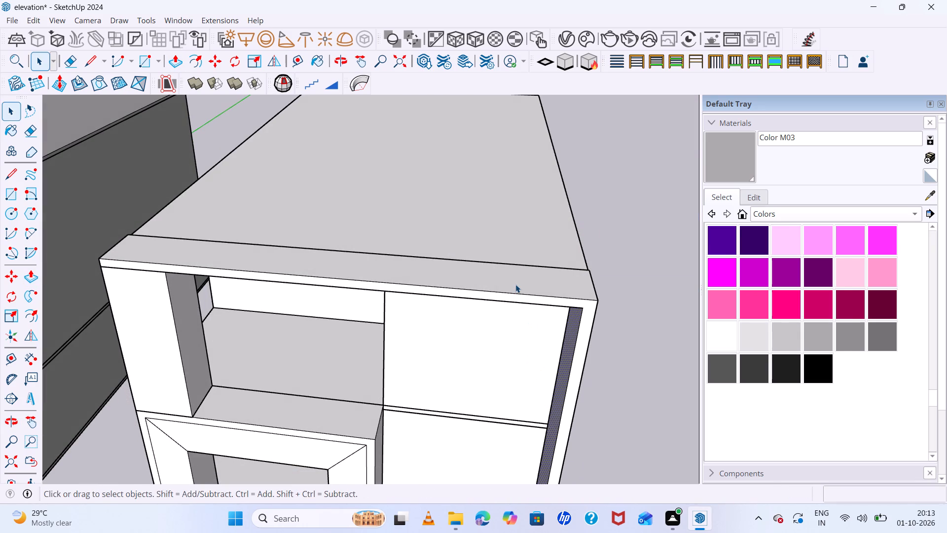
left_click(515, 283)
key("p")
left_click(515, 283)
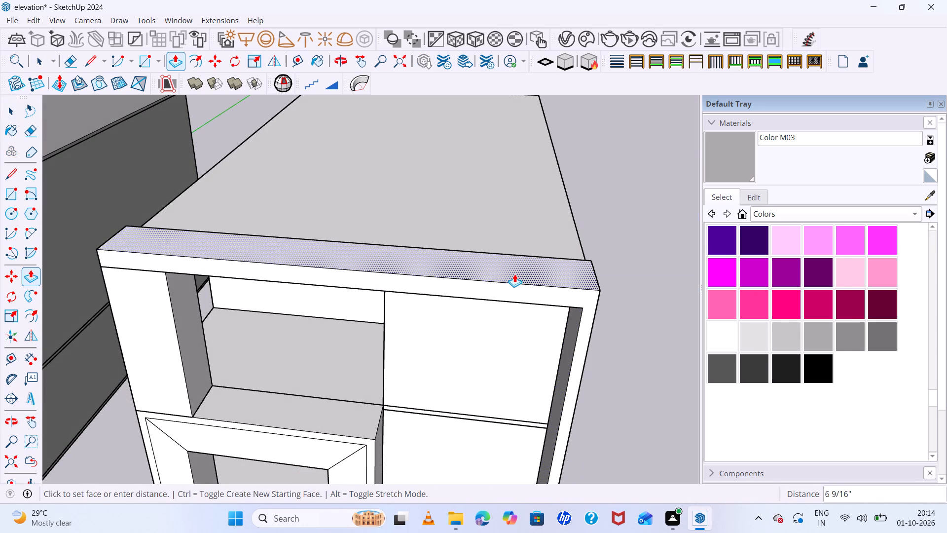
left_click(513, 279)
Examine the three-storey block's front, roof overhang and side fin from several angles, including beside the neighbouring house.
middle_click_drag(531, 318, 538, 278)
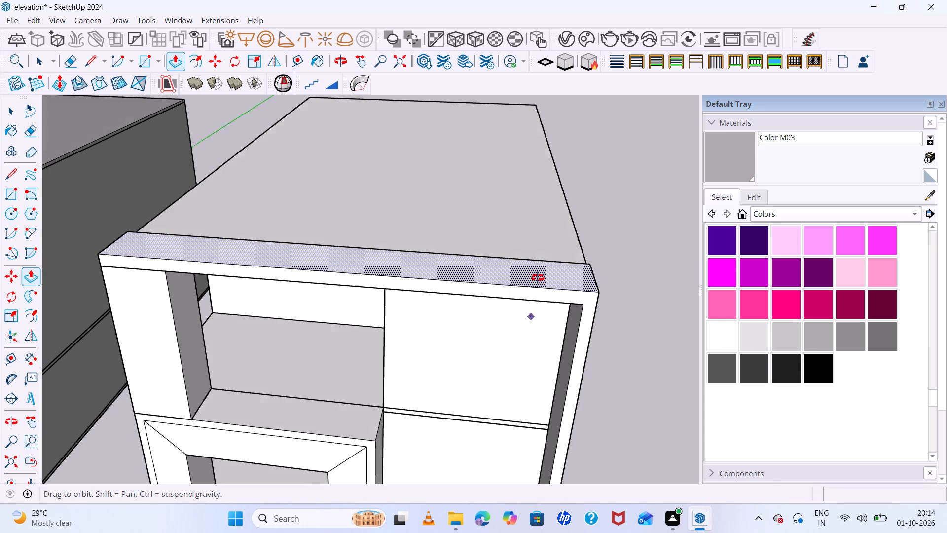
middle_click_drag(538, 278, 542, 236)
scroll(460, 231, "down", 11)
middle_click_drag(525, 321, 538, 282)
scroll(529, 304, "up", 6)
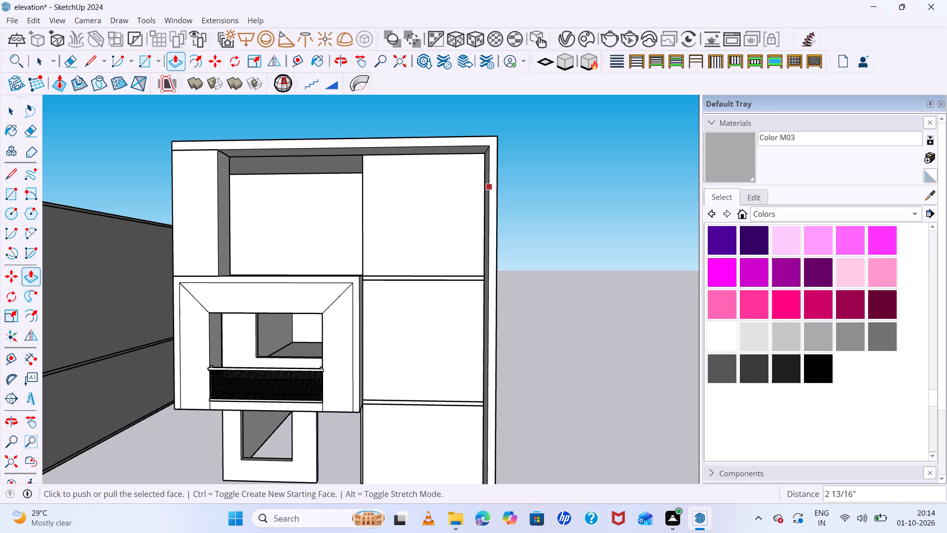
scroll(278, 186, "down", 5)
middle_click_drag(402, 252, 409, 268)
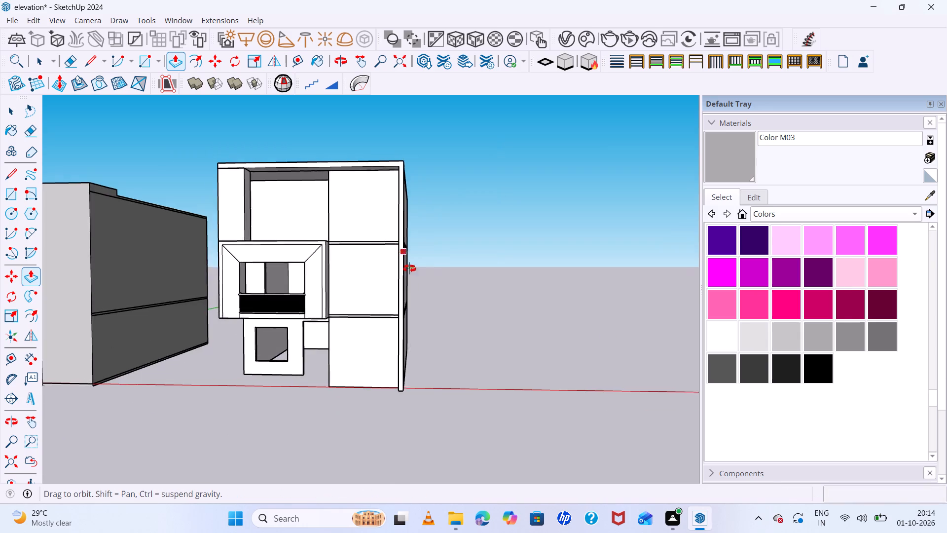
middle_click_drag(409, 268, 449, 295)
middle_click_drag(356, 288, 685, 301)
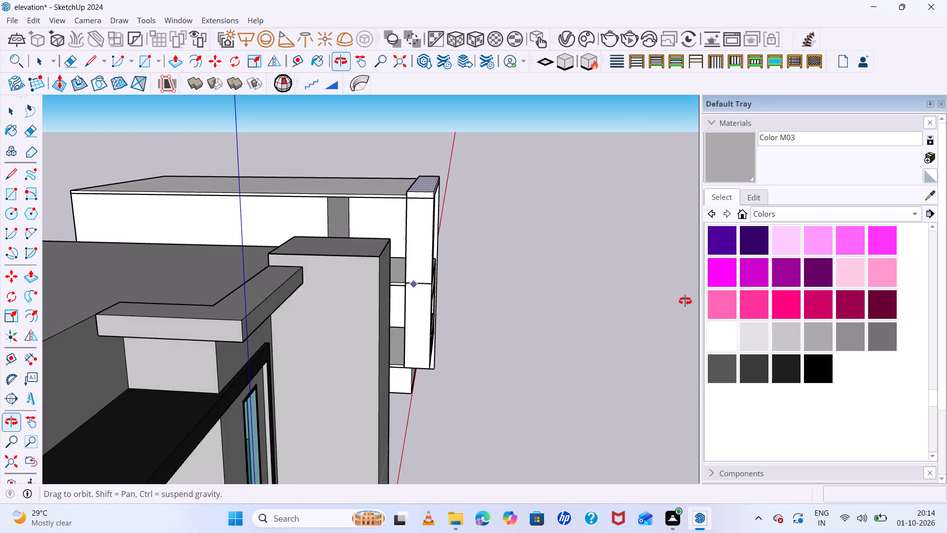
middle_click_drag(685, 301, 404, 278)
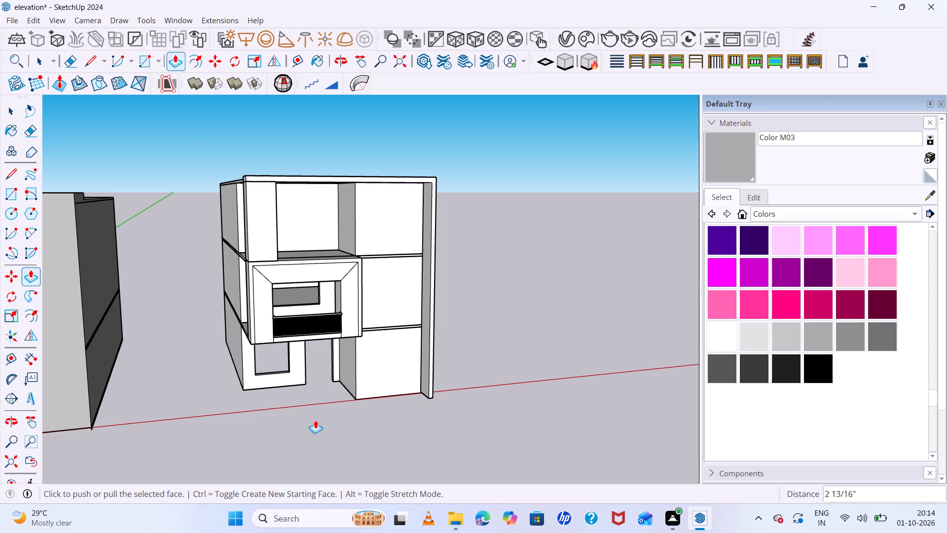
scroll(386, 358, "down", 1)
middle_click_drag(358, 379, 293, 384)
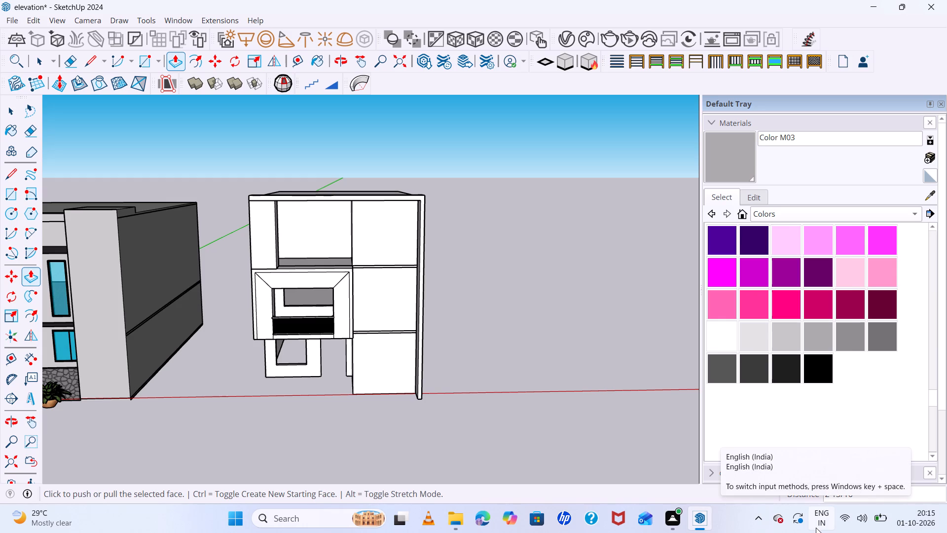
Browse the Landscaping, Fencing and Vegetation, Synthetic Surfaces and Wood material collections.
scroll(852, 532, "down", 1)
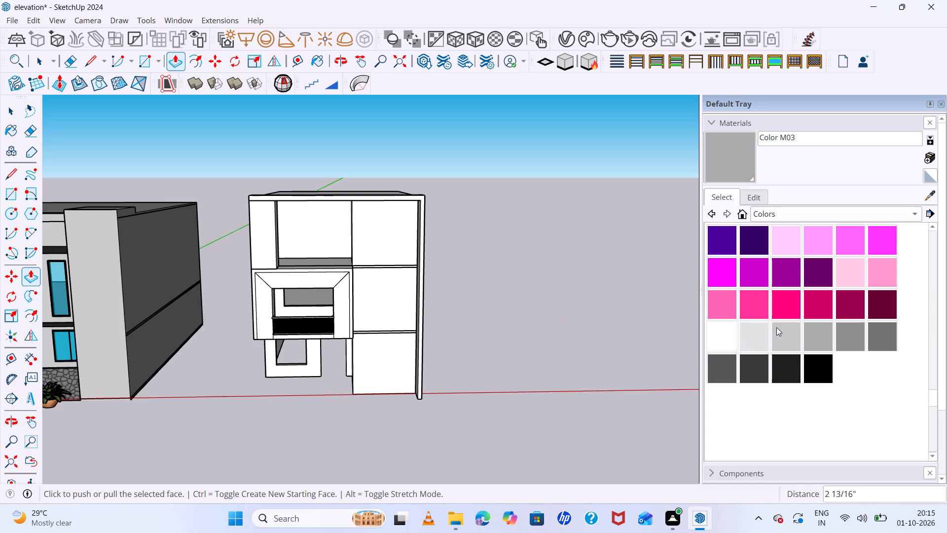
left_click(776, 213)
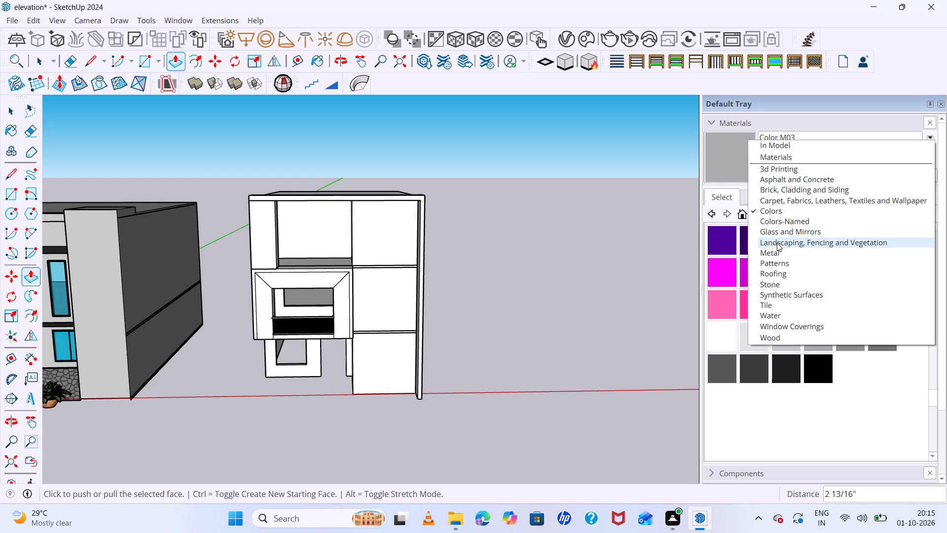
left_click(777, 243)
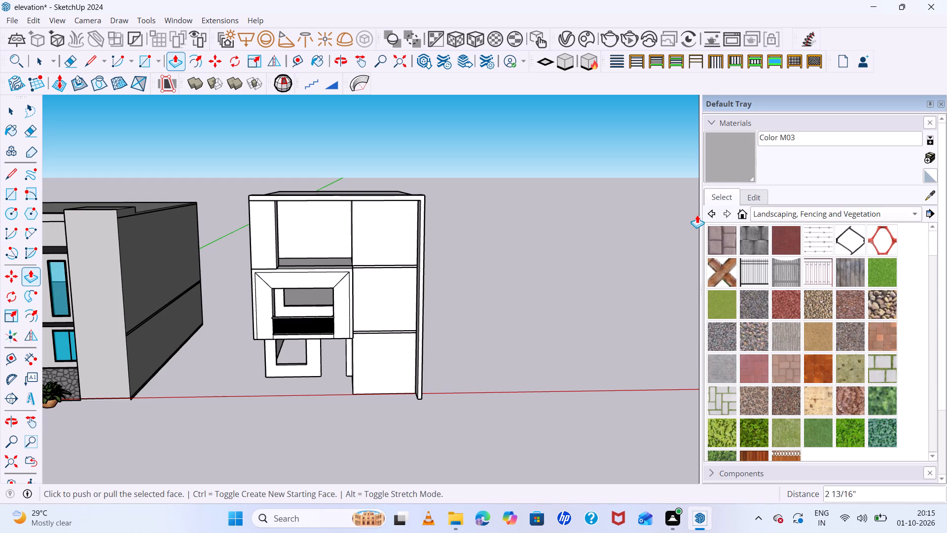
scroll(795, 354, "down", 7)
scroll(795, 355, "up", 6)
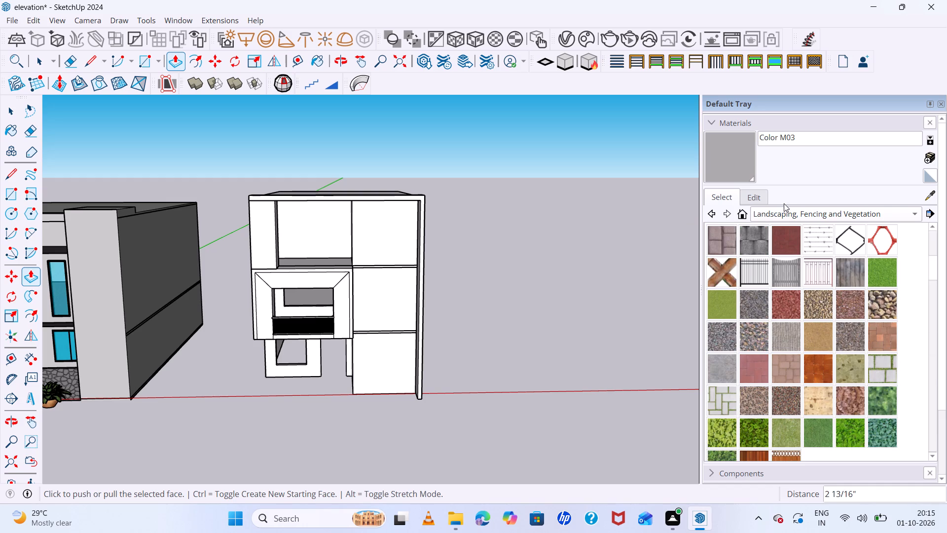
left_click(782, 215)
left_click(778, 258)
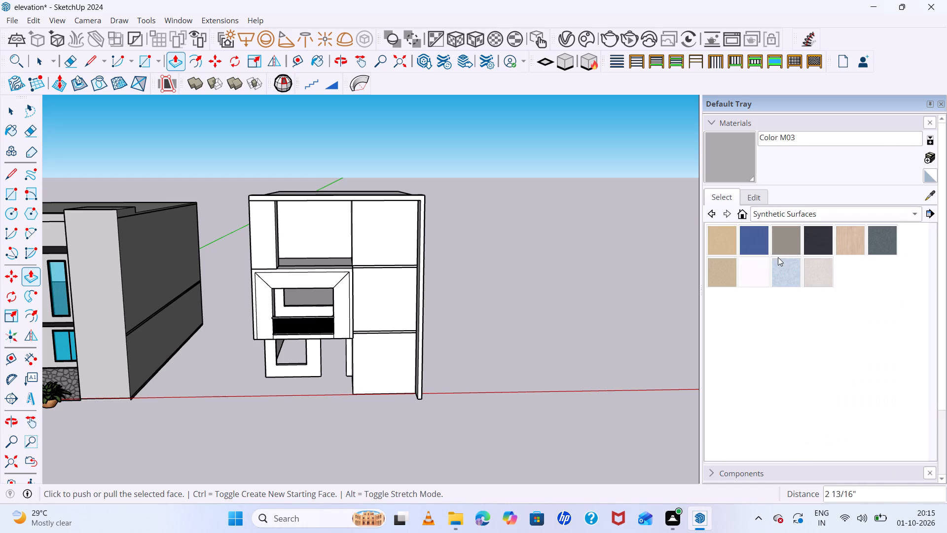
left_click(779, 216)
scroll(773, 253, "up", 4)
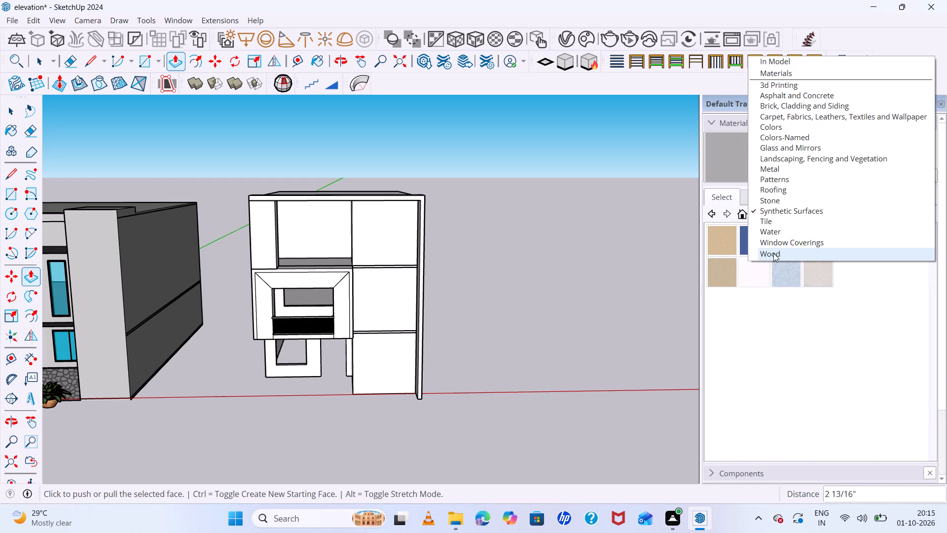
left_click(773, 253)
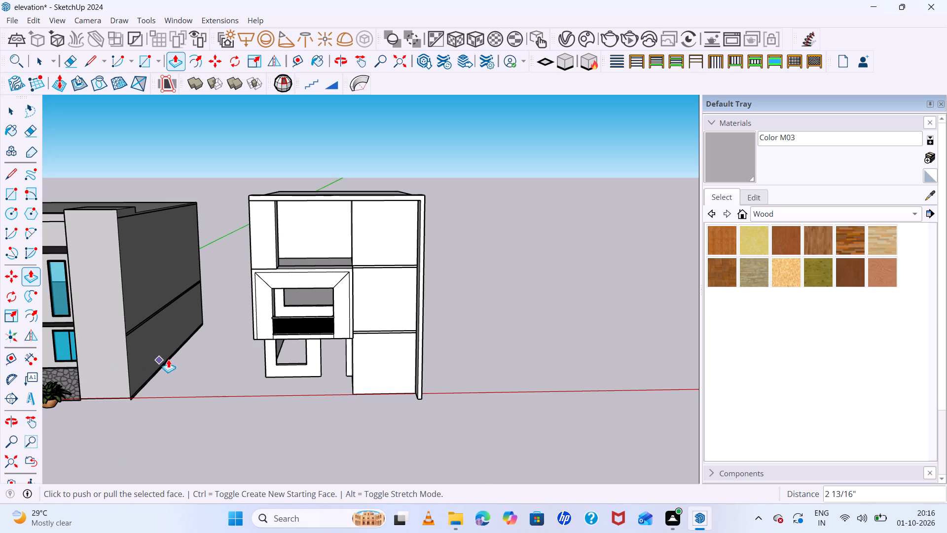
Examine the block's projecting frame, storeys and side fin up close and from above.
middle_click_drag(394, 305, 405, 260)
scroll(338, 305, "up", 7)
middle_click_drag(435, 399, 492, 406)
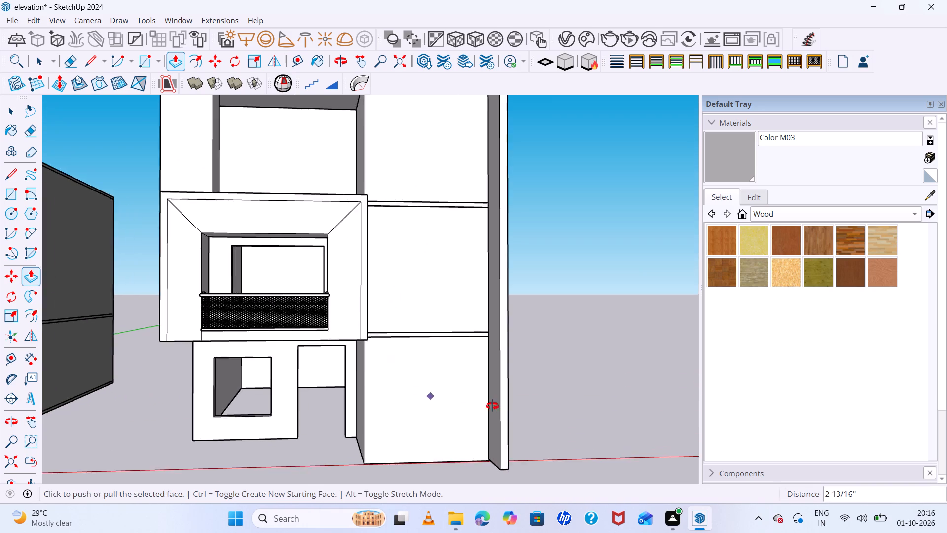
middle_click_drag(492, 406, 547, 434)
key("space")
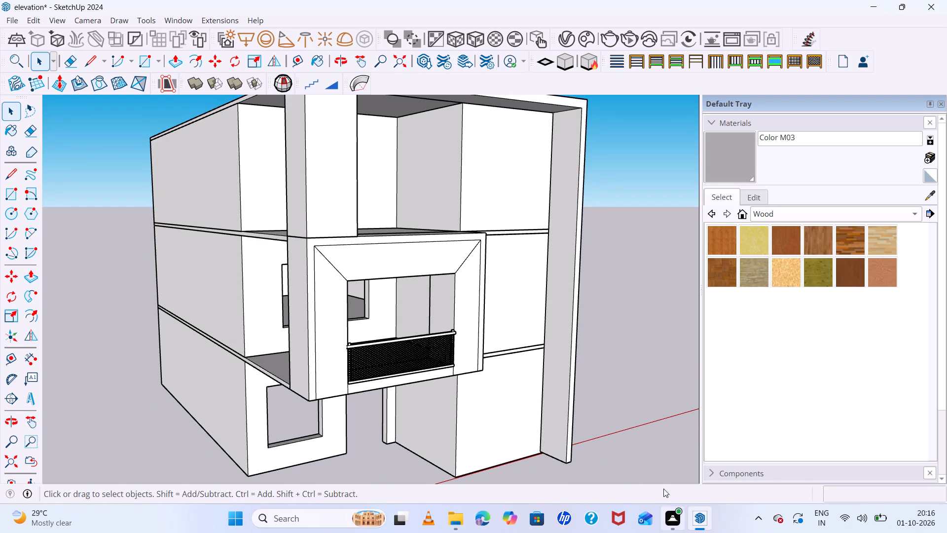
scroll(354, 422, "down", 5)
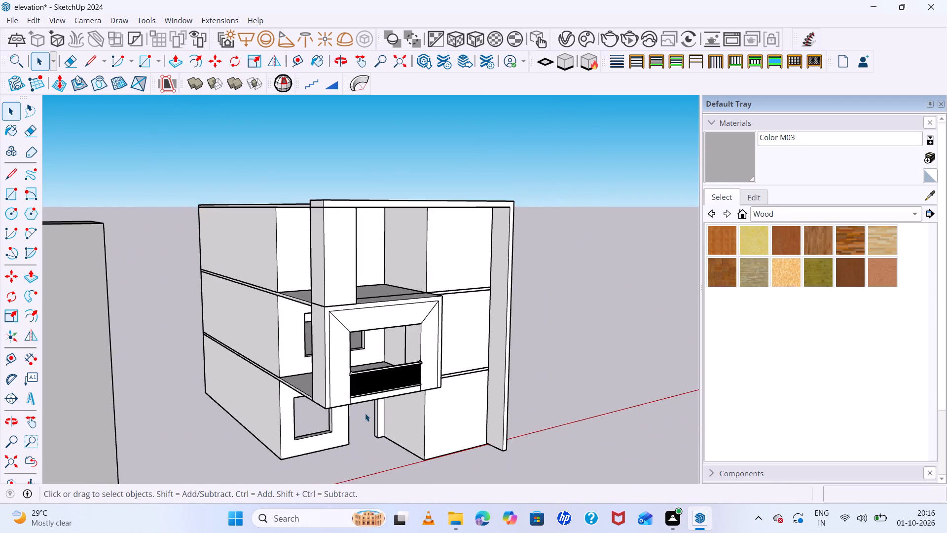
scroll(365, 413, "down", 4)
middle_click_drag(483, 392, 410, 422)
scroll(559, 399, "up", 7)
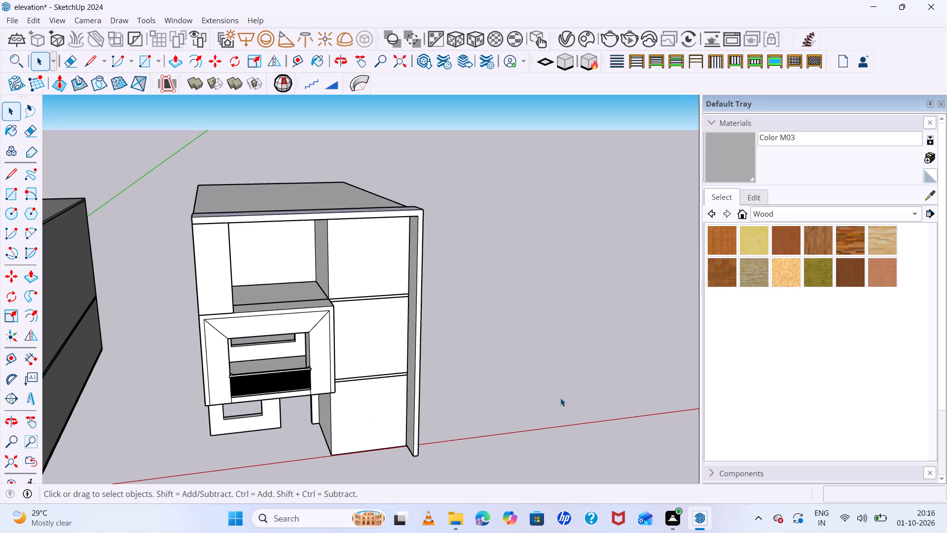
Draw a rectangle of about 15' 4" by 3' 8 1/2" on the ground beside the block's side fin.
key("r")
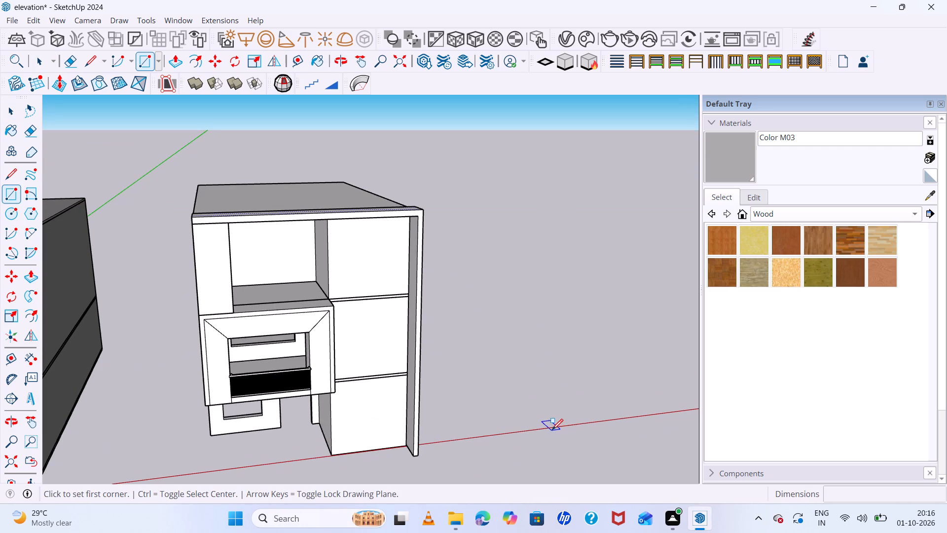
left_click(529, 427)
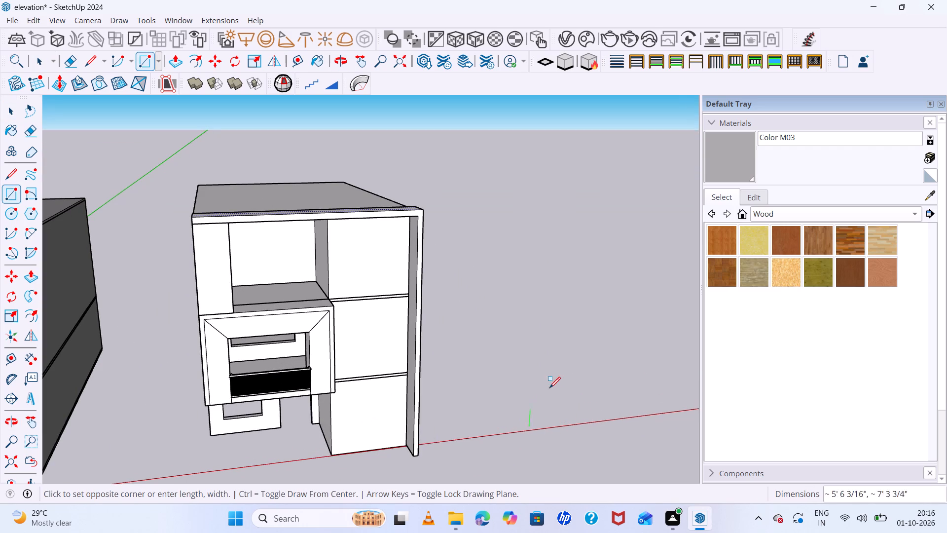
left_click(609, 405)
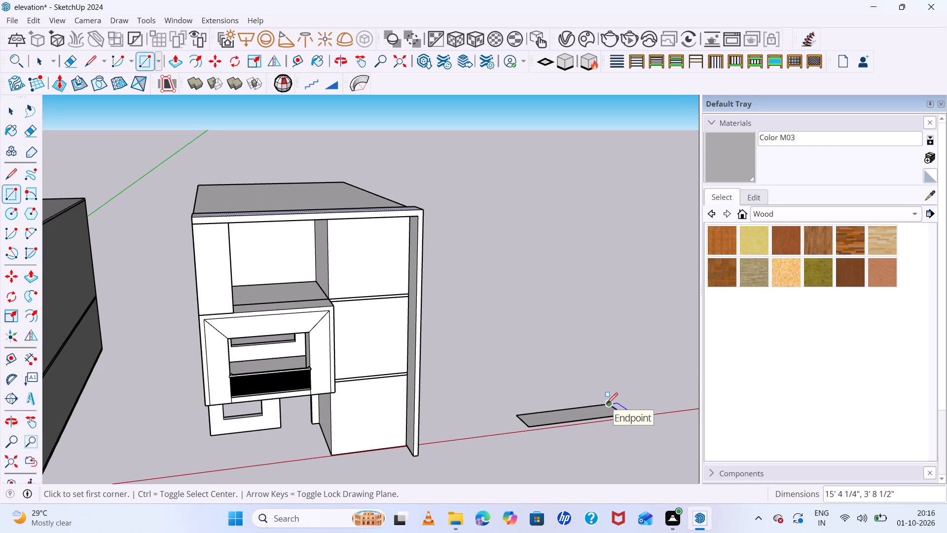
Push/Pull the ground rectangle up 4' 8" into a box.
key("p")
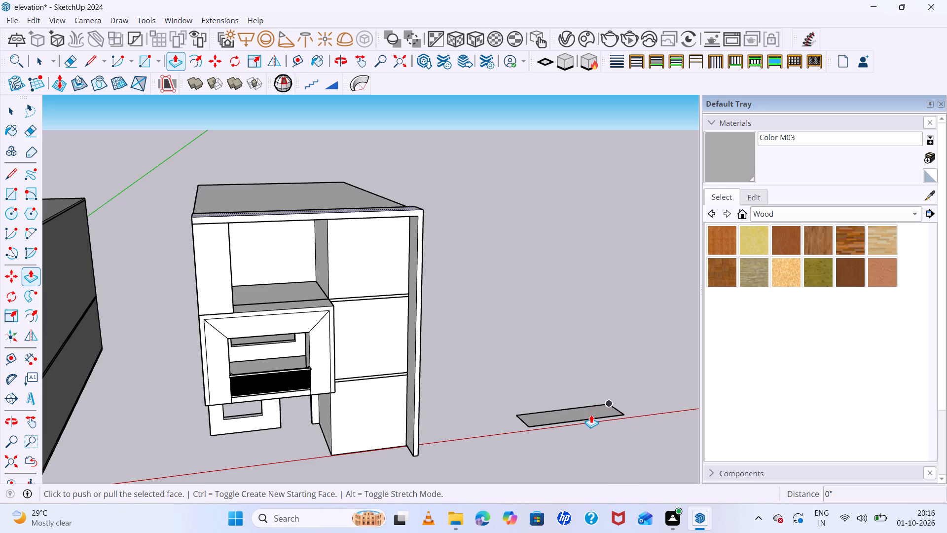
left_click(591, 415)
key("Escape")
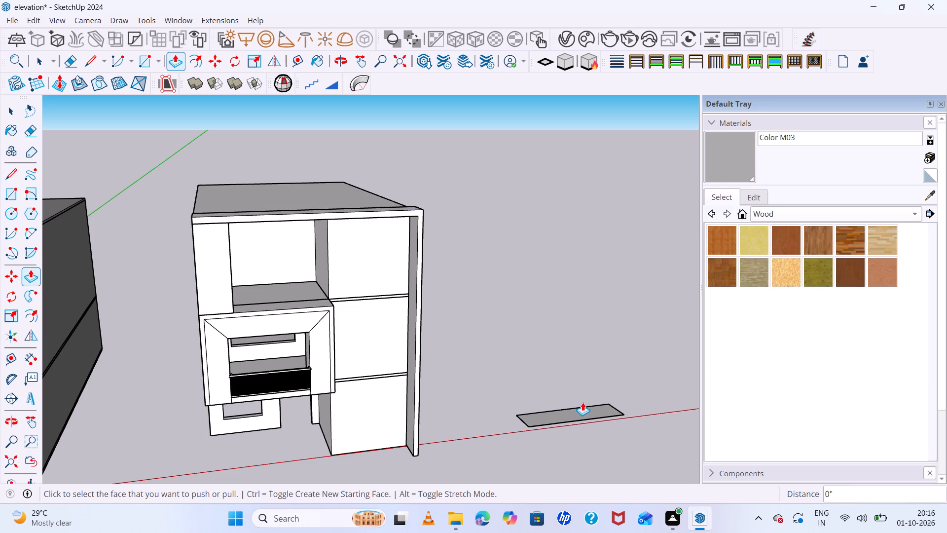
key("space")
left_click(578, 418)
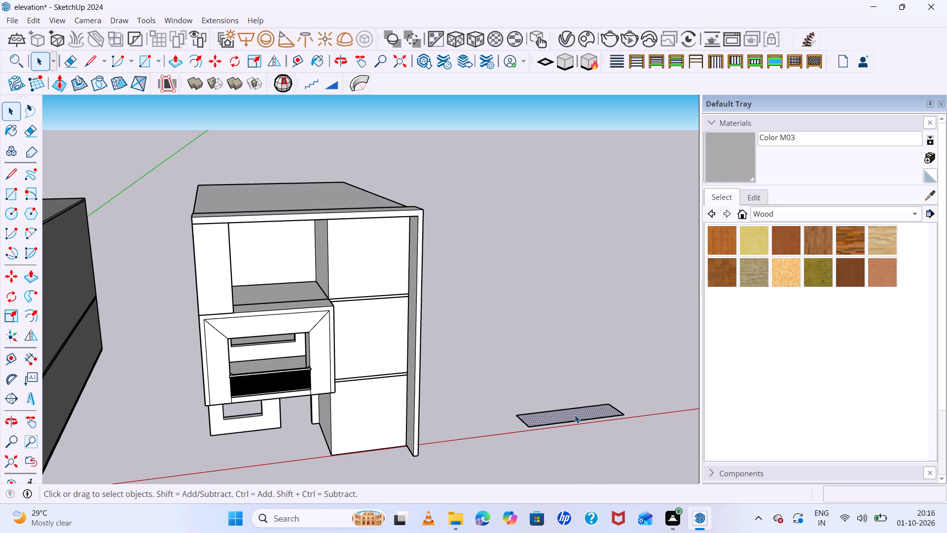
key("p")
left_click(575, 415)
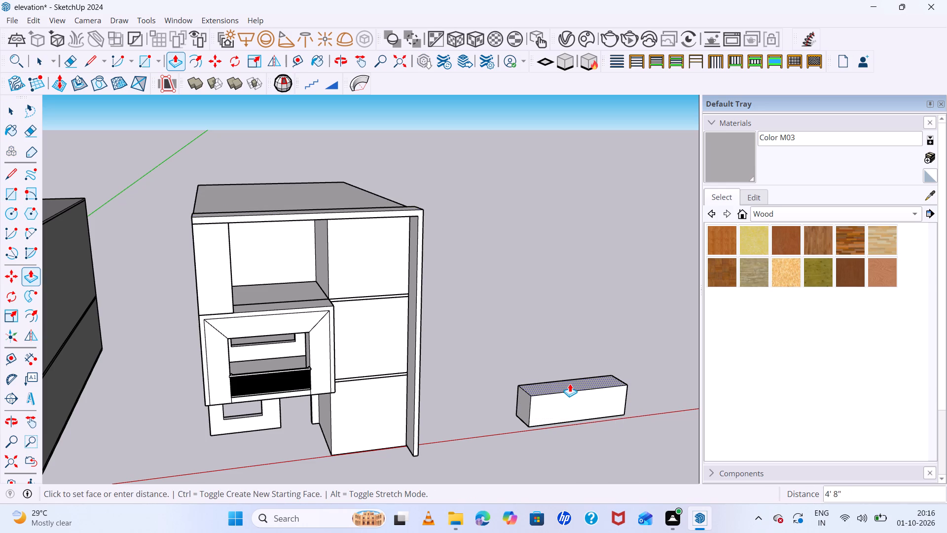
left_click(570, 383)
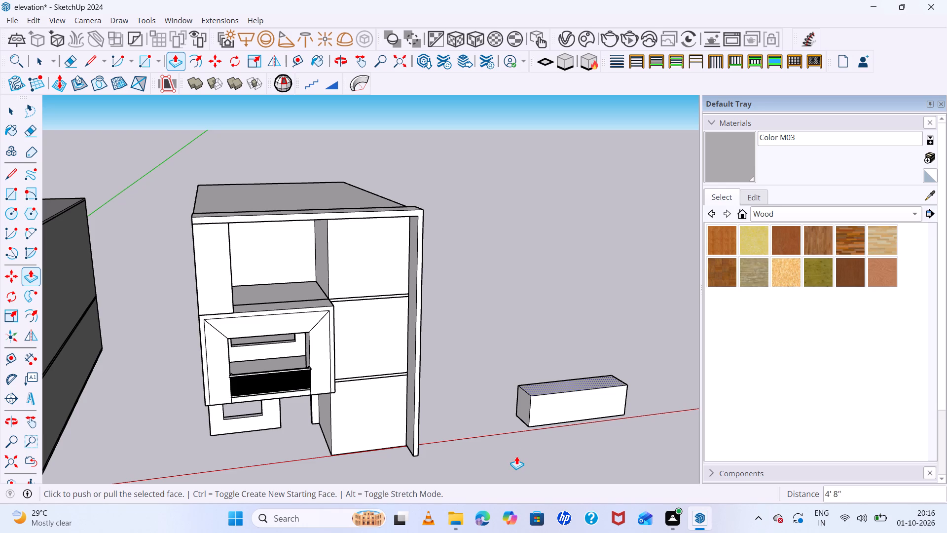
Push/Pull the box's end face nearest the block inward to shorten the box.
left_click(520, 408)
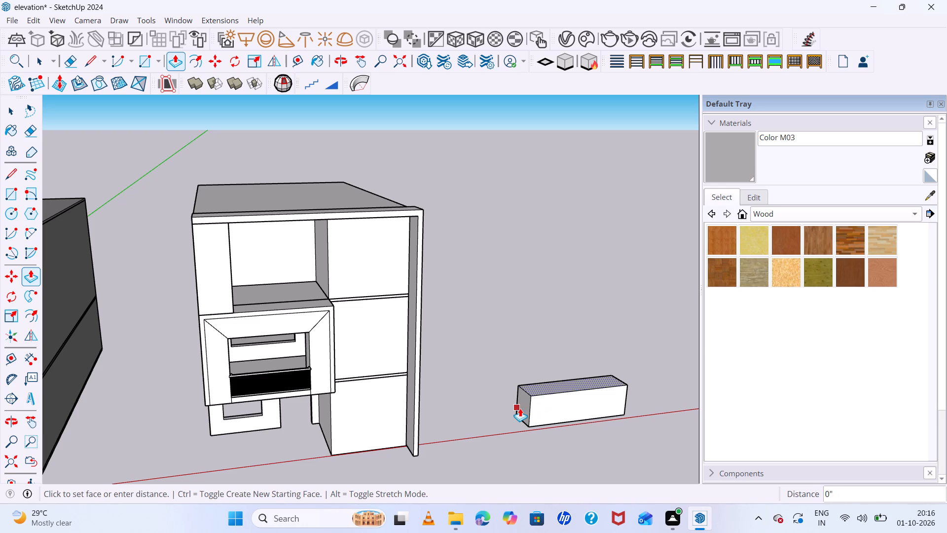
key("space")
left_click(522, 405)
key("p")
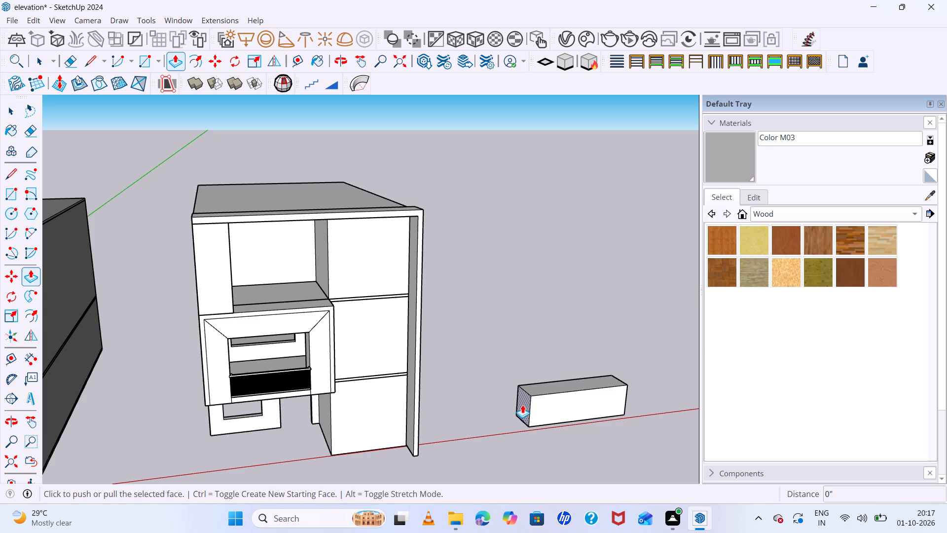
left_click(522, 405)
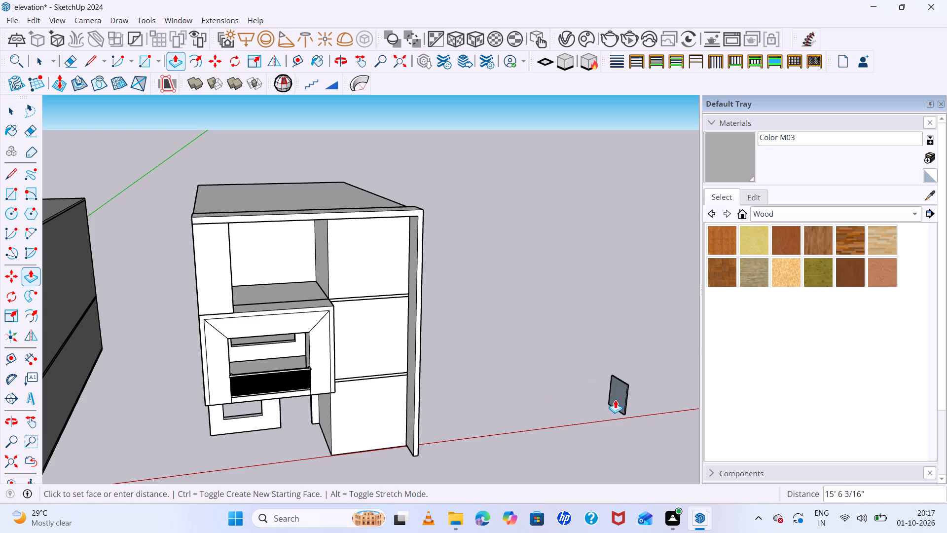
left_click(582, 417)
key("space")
Delete the small box on the ground beside the block, including its leftover end face.
triple_click(613, 399)
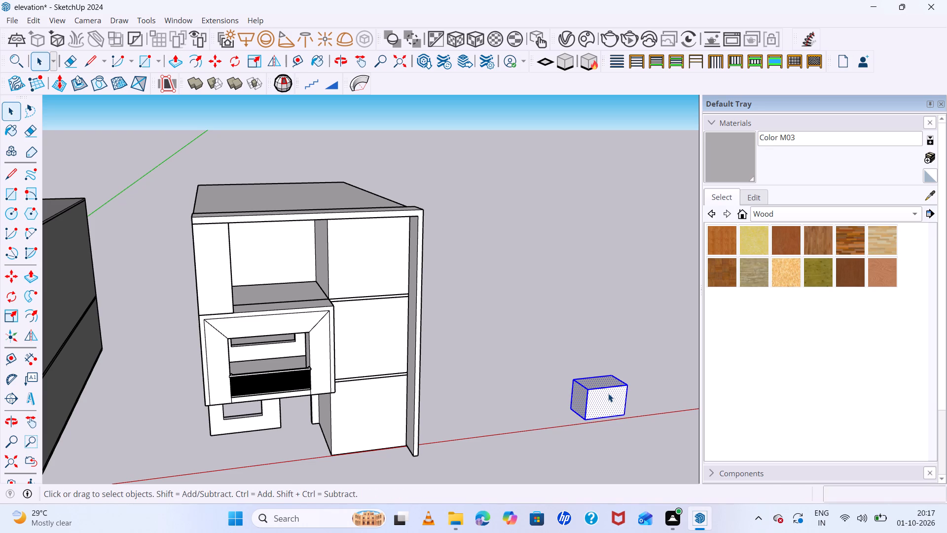
key("Escape")
left_click_drag(632, 375, 607, 430)
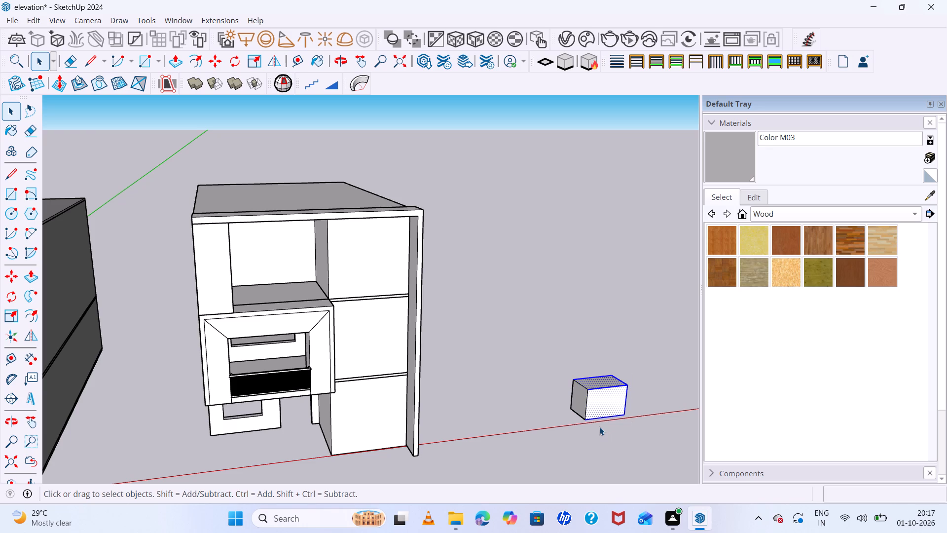
key("Home")
key("Home")
key("Delete")
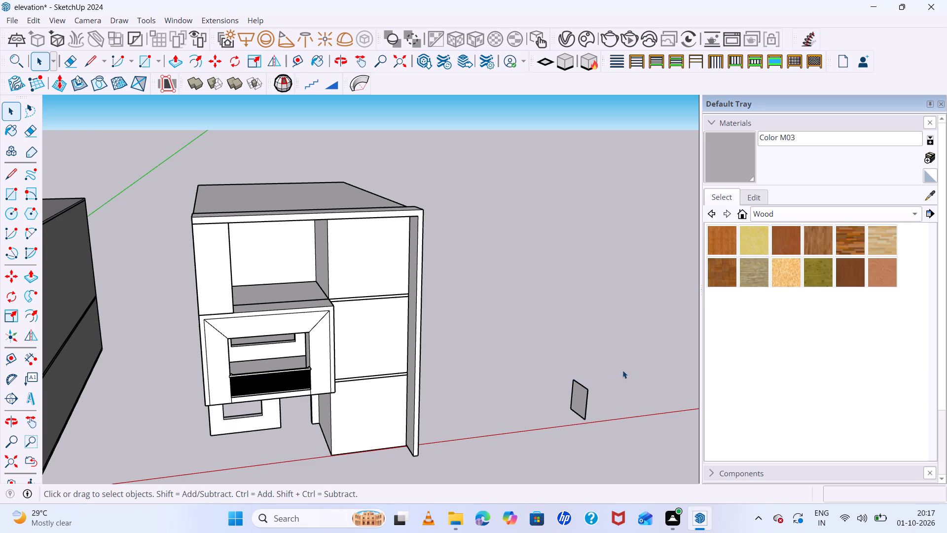
left_click_drag(621, 375, 563, 452)
key("Delete")
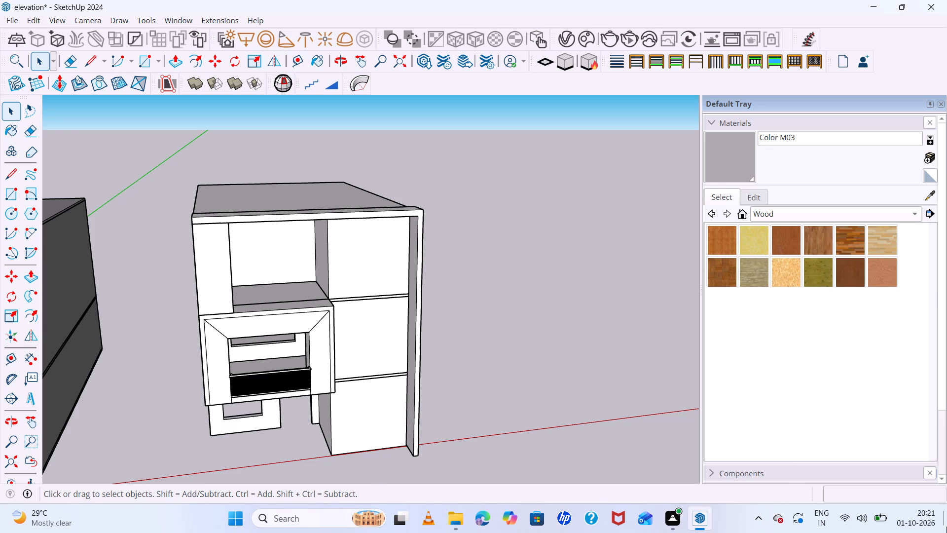
Draw a rectangle about 11' 1" by 3' 7/8" on the ledge along the projecting frame's top.
middle_click_drag(946, 527, 885, 471)
scroll(661, 477, "down", 6)
middle_click_drag(623, 459, 565, 360)
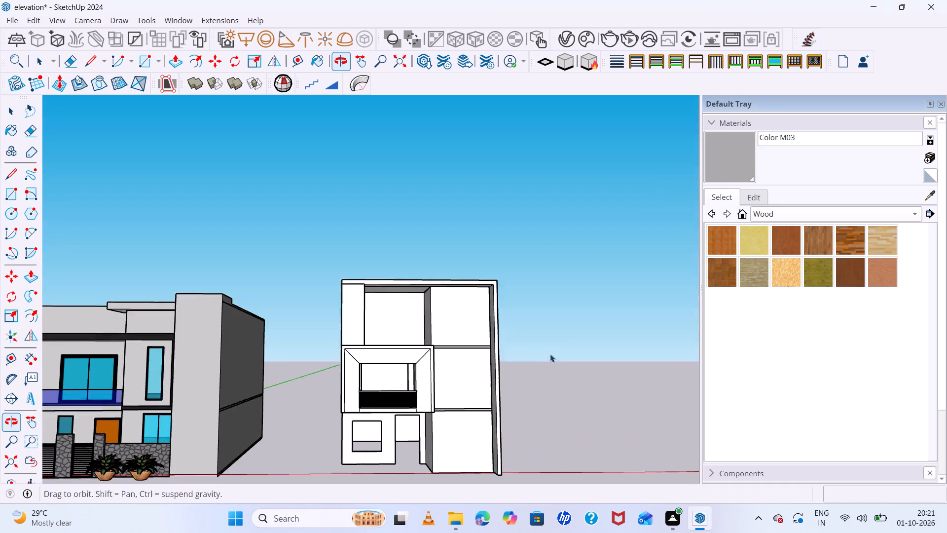
scroll(454, 346, "up", 8)
middle_click_drag(434, 370, 455, 416)
scroll(432, 341, "up", 6)
middle_click_drag(426, 360, 494, 396)
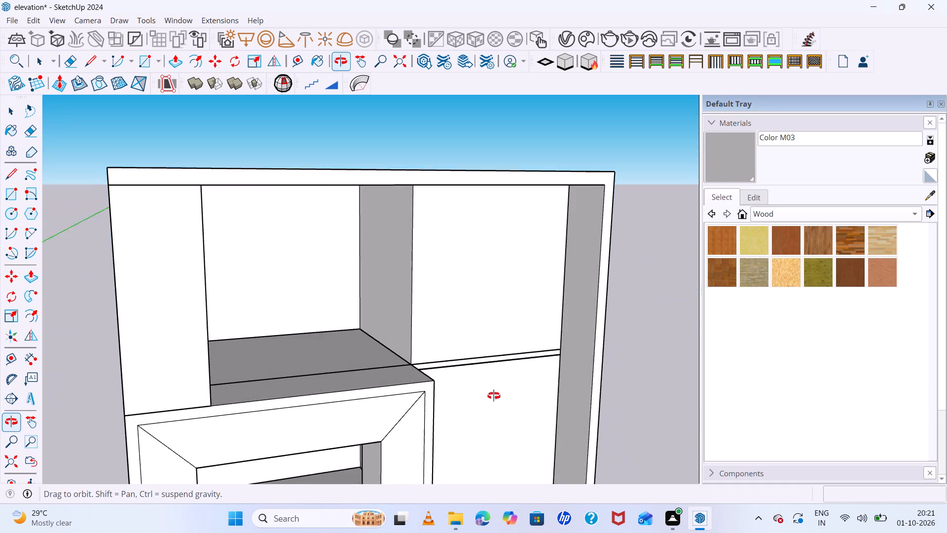
middle_click_drag(494, 396, 497, 397)
scroll(404, 348, "up", 6)
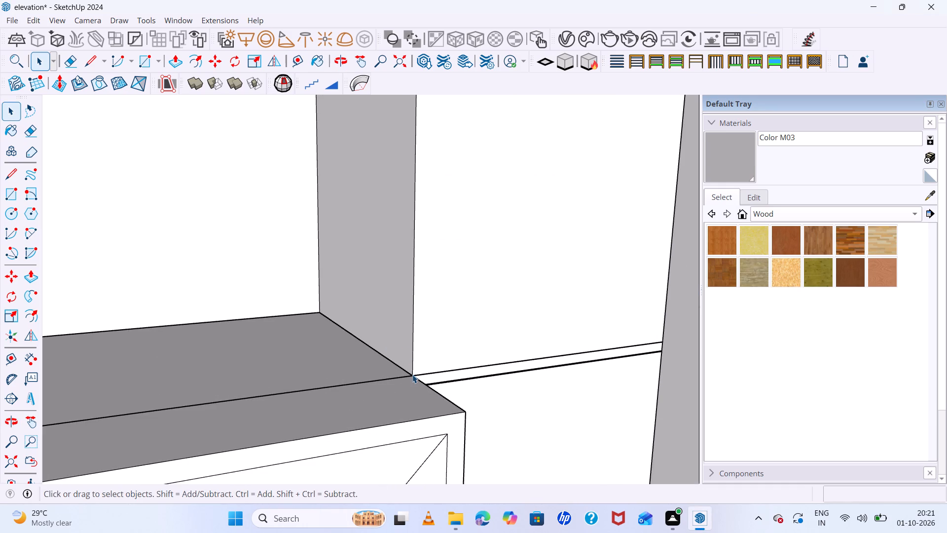
key("r")
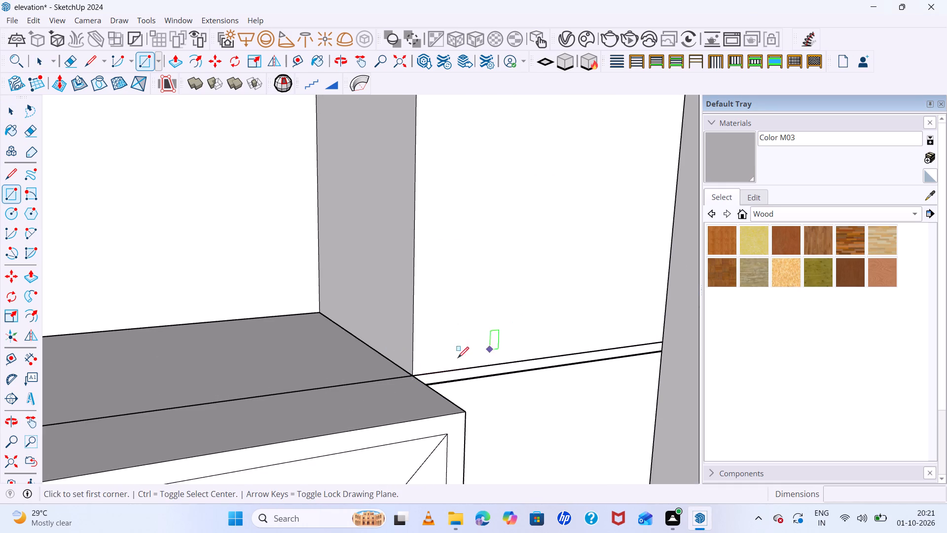
left_click(414, 378)
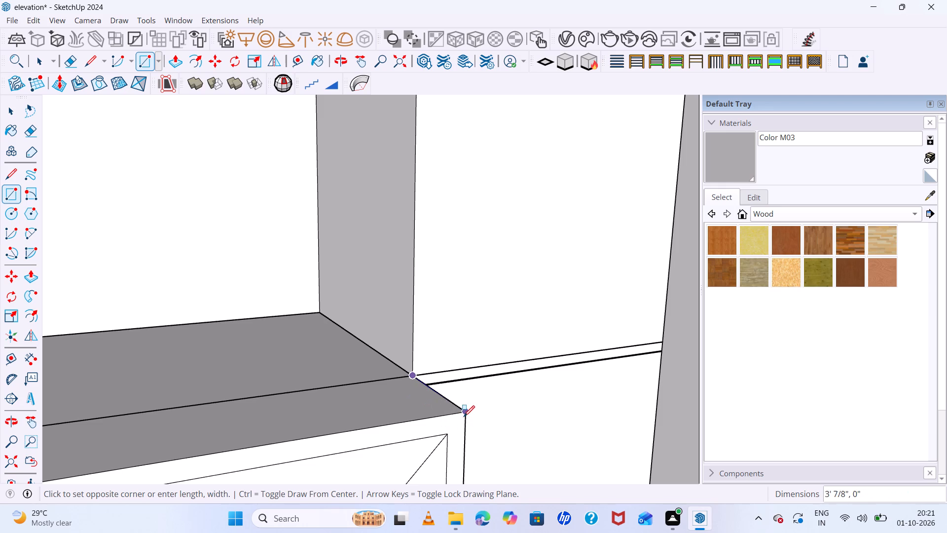
left_click(464, 417)
scroll(292, 432, "down", 6)
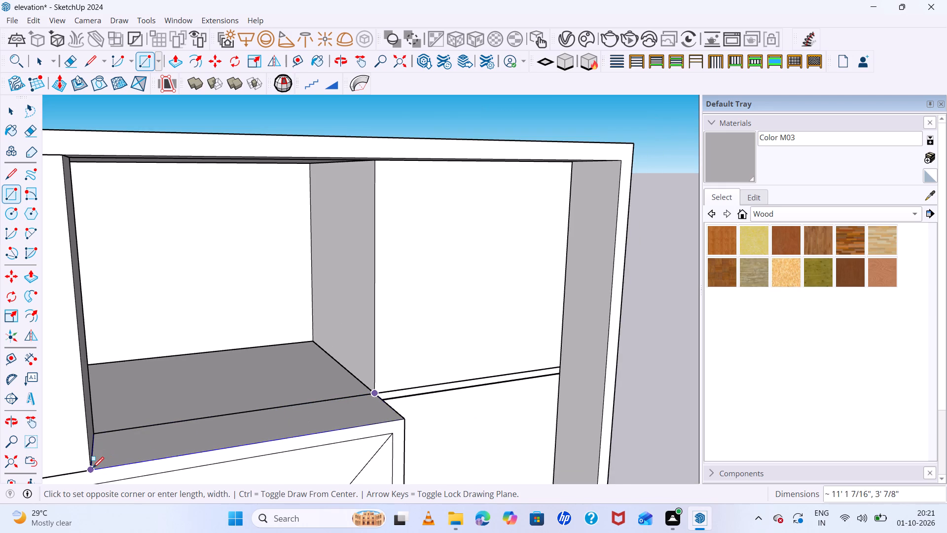
left_click(92, 468)
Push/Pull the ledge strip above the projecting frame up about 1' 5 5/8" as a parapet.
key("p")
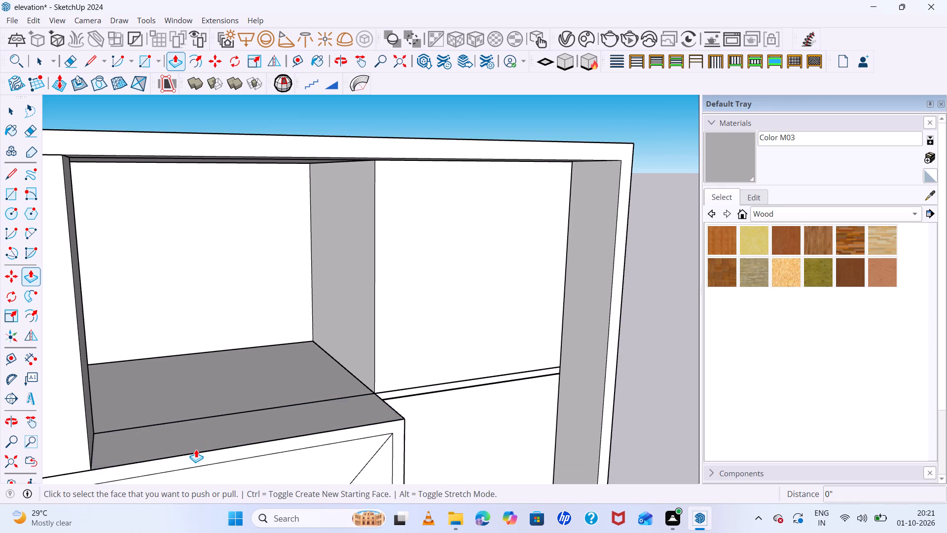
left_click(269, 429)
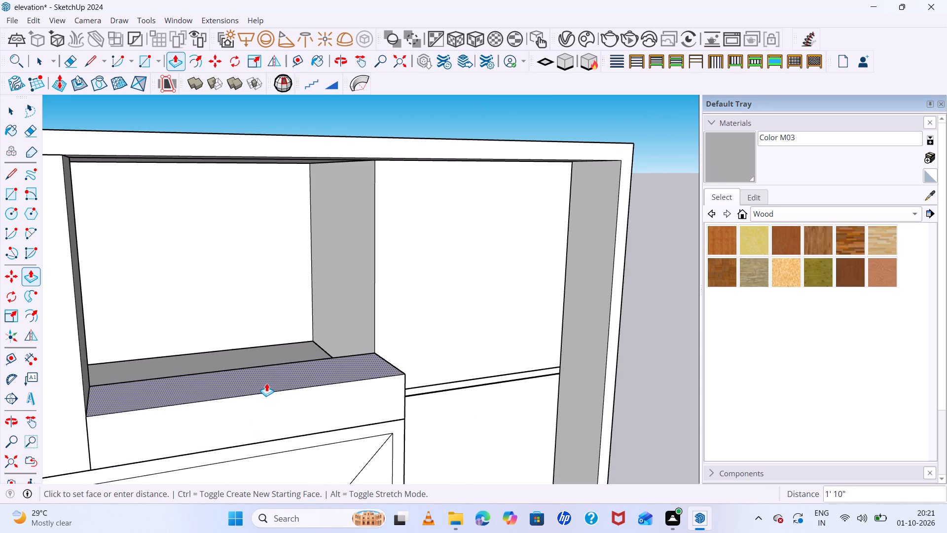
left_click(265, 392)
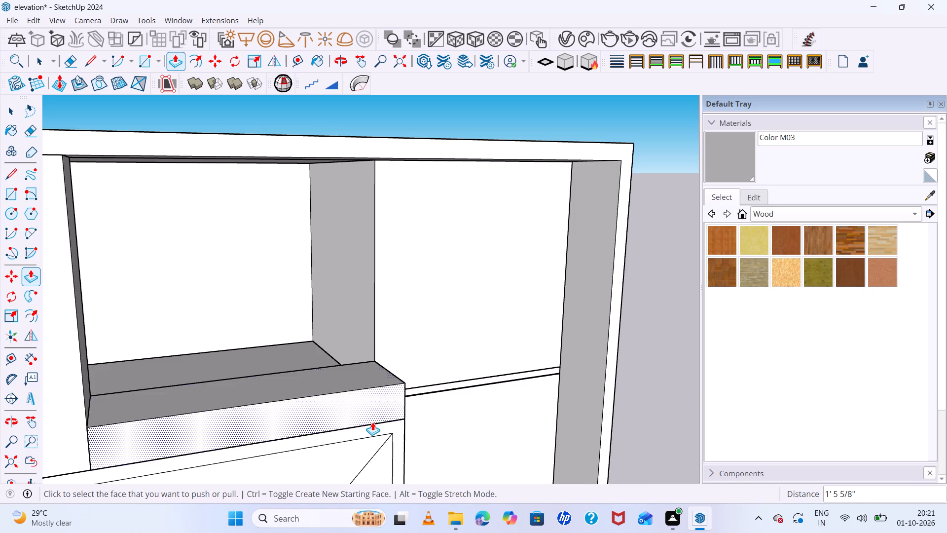
Examine the parapet above the projecting frame from the front, the side and below against the whole block.
middle_click_drag(372, 422, 413, 362)
scroll(368, 355, "down", 3)
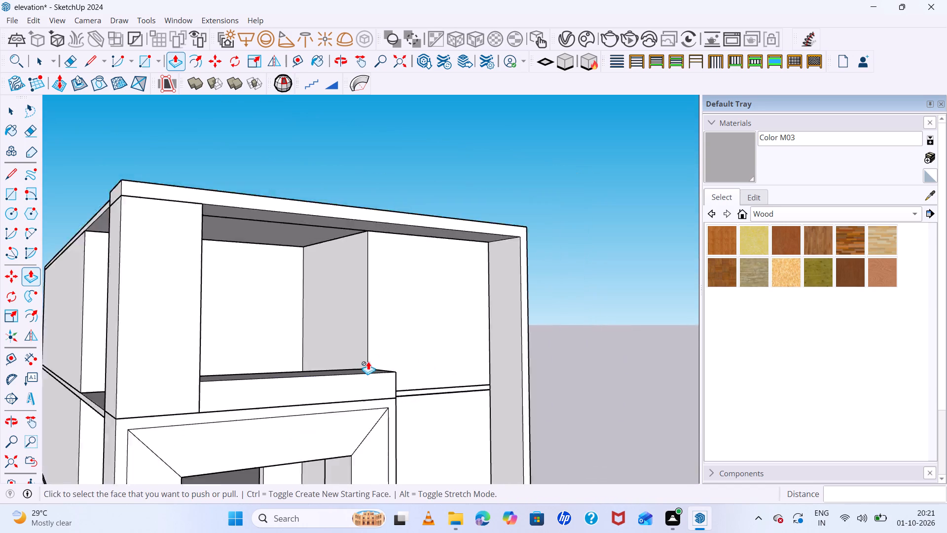
scroll(368, 361, "down", 10)
middle_click_drag(546, 423, 407, 367)
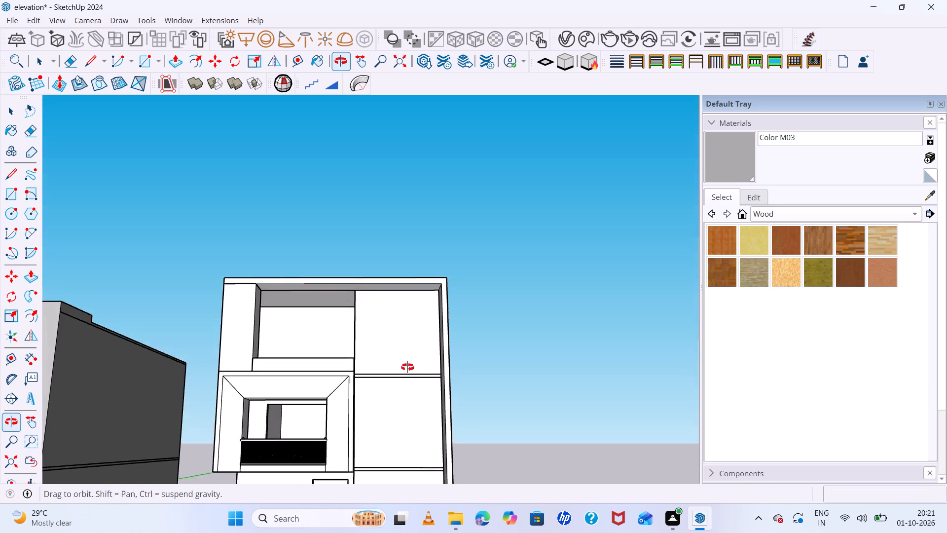
middle_click_drag(407, 367, 763, 459)
middle_click_drag(741, 450, 432, 423)
middle_click_drag(556, 374, 275, 316)
scroll(525, 363, "up", 6)
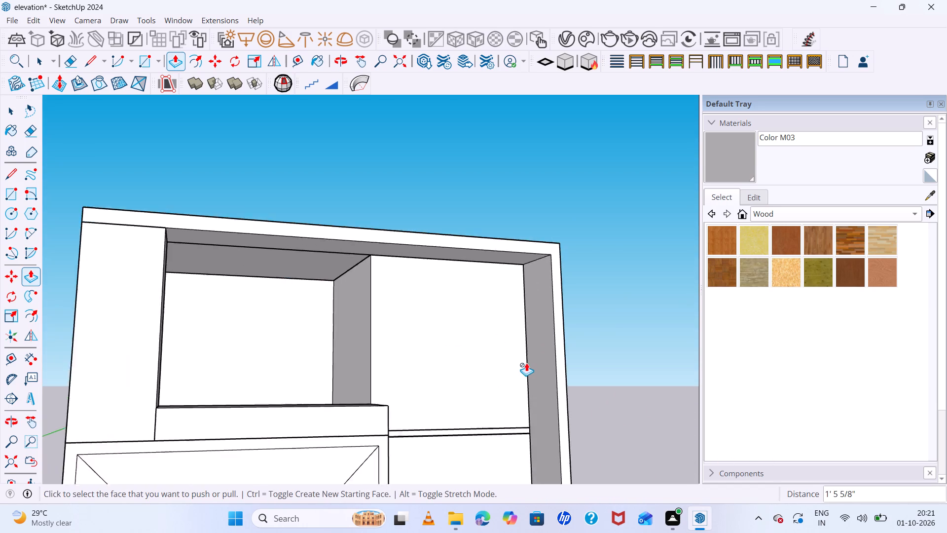
scroll(527, 364, "down", 13)
middle_click_drag(607, 388, 645, 389)
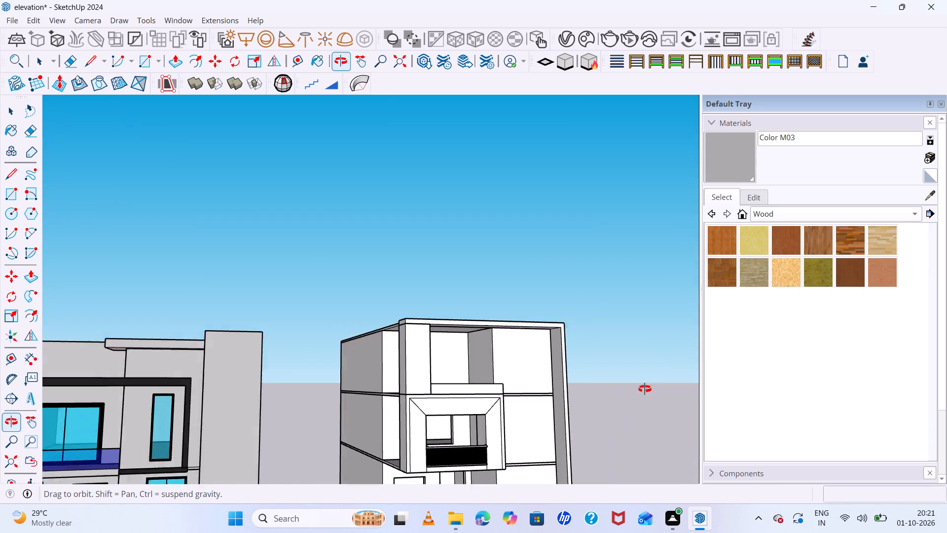
middle_click_drag(645, 389, 658, 390)
left_click(619, 335)
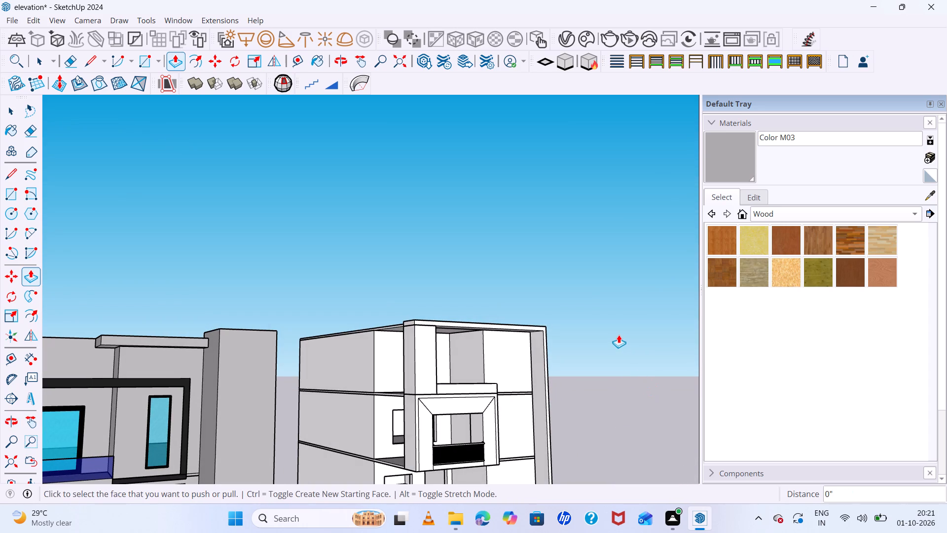
key("space")
scroll(533, 310, "down", 5)
middle_click_drag(549, 348, 561, 414)
scroll(482, 381, "up", 14)
middle_click_drag(488, 407, 406, 301)
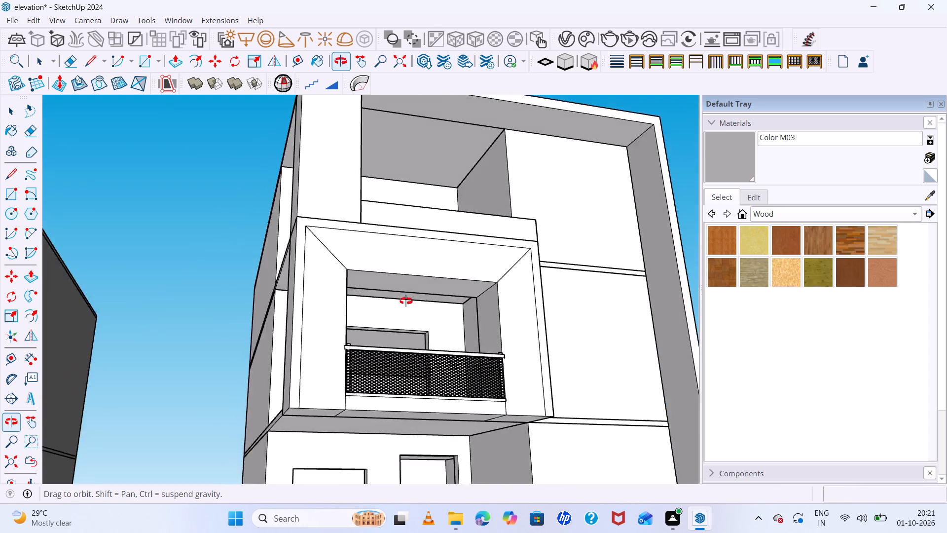
middle_click_drag(406, 301, 560, 361)
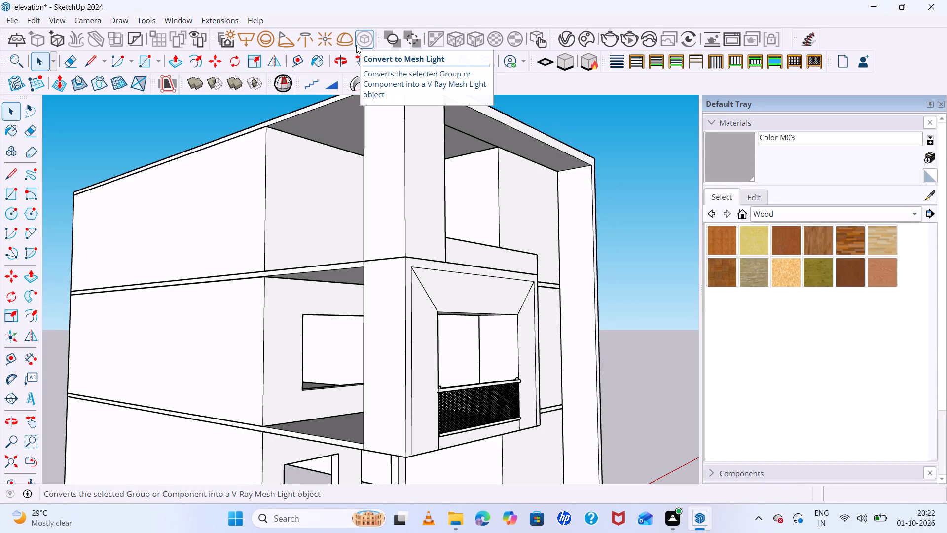
middle_click_drag(510, 190, 456, 208)
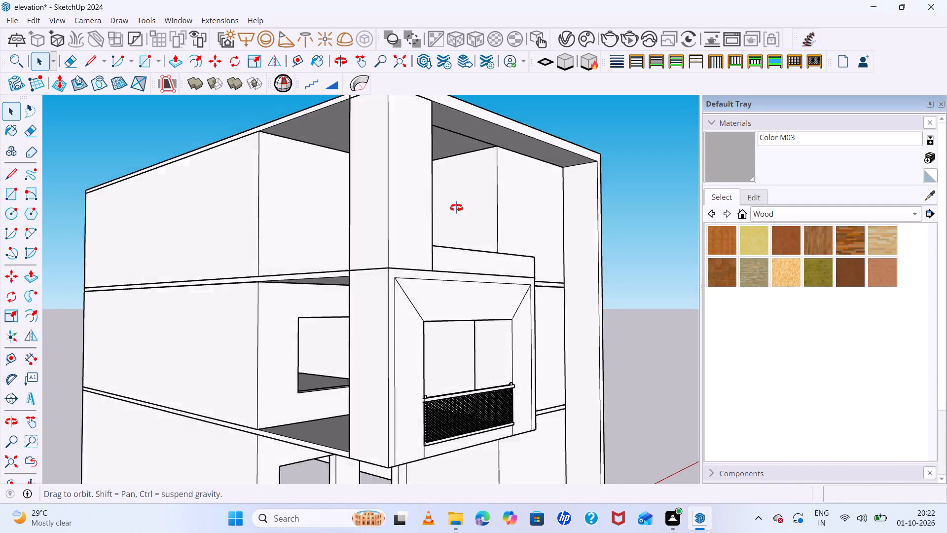
middle_click_drag(456, 208, 335, 214)
scroll(363, 185, "down", 7)
middle_click_drag(434, 206, 406, 175)
scroll(424, 201, "up", 5)
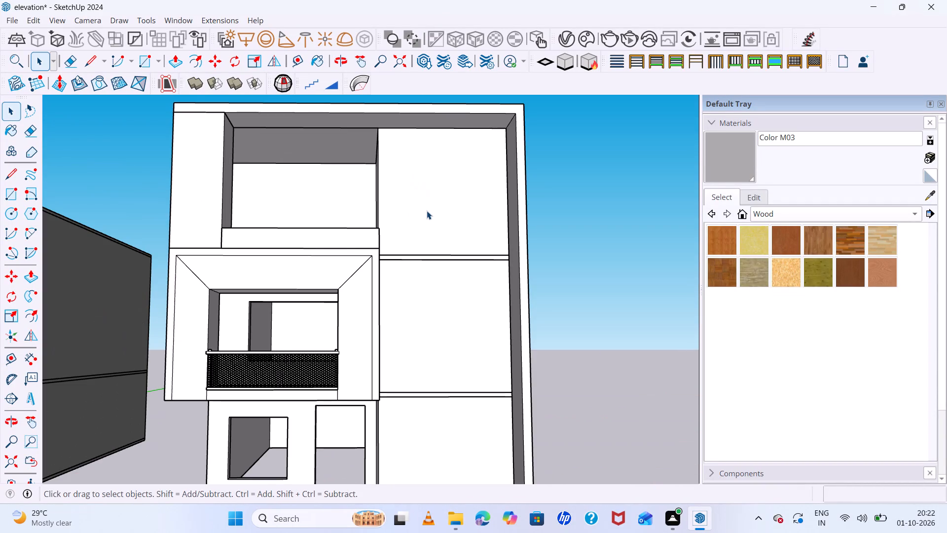
middle_click_drag(410, 198, 409, 279)
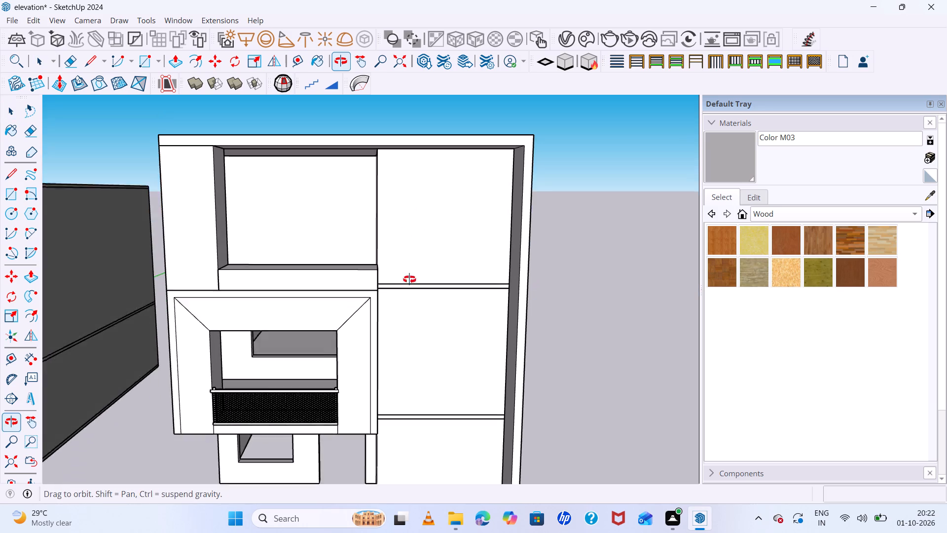
middle_click_drag(409, 279, 410, 288)
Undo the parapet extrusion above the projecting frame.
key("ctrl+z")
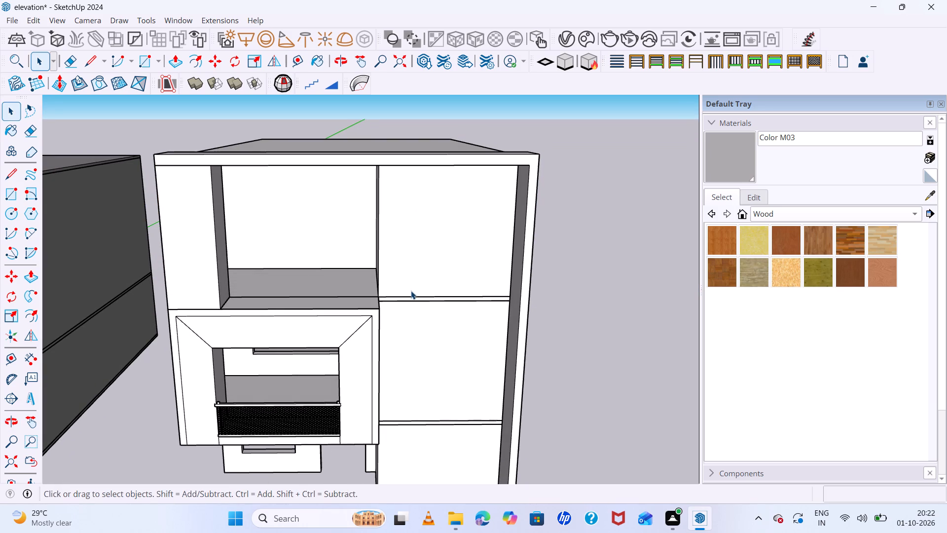
Draw a narrow upright rectangle from the projecting frame's top front corner nearest the side fin up to the roof overhang.
middle_click_drag(411, 291, 403, 243)
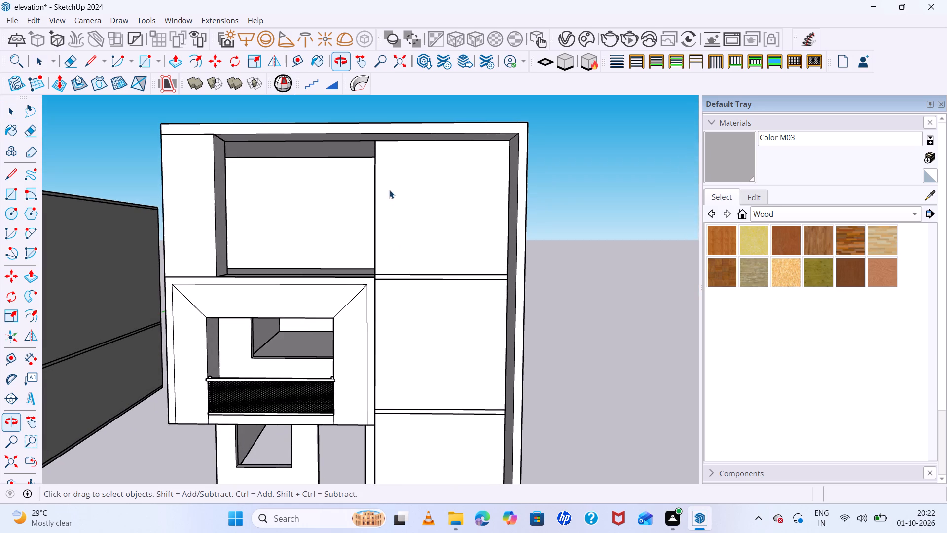
middle_click_drag(387, 308, 406, 386)
scroll(402, 318, "up", 7)
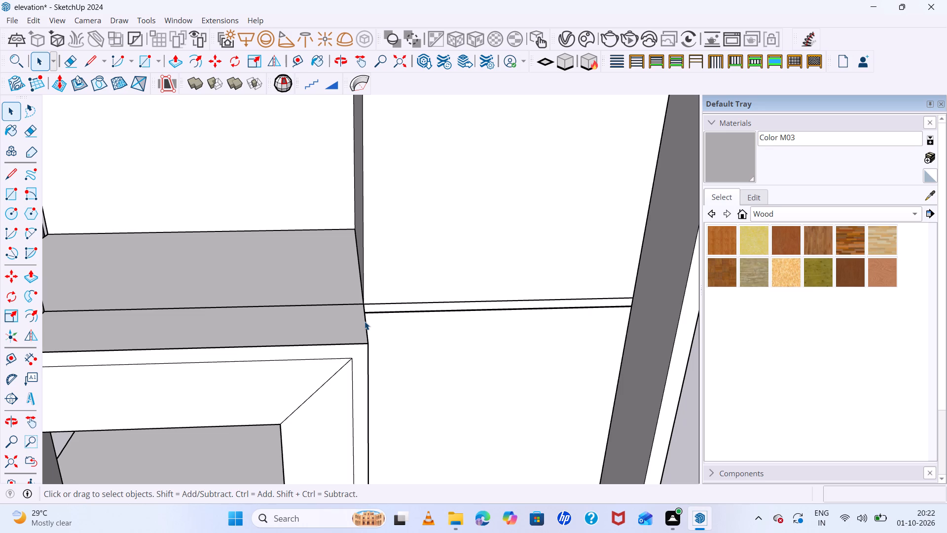
key("r")
left_click(363, 345)
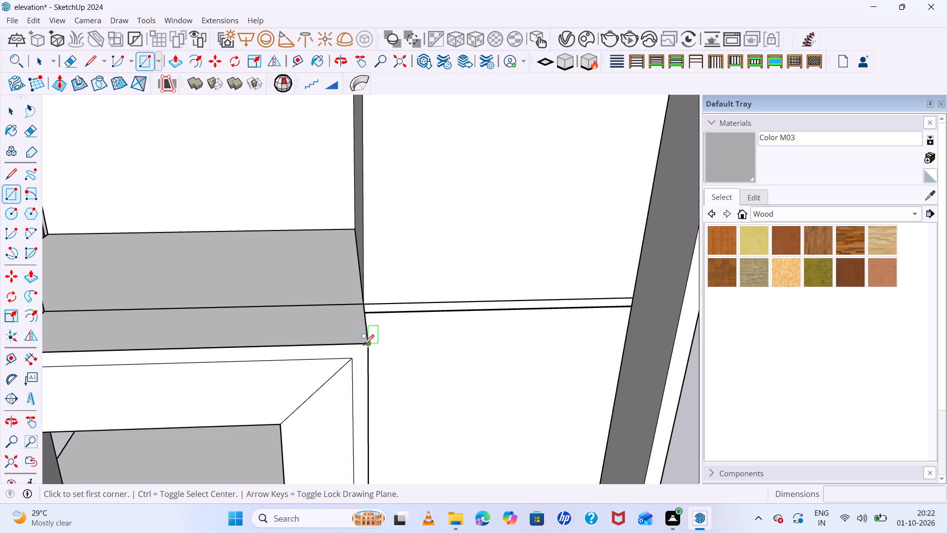
key("Left")
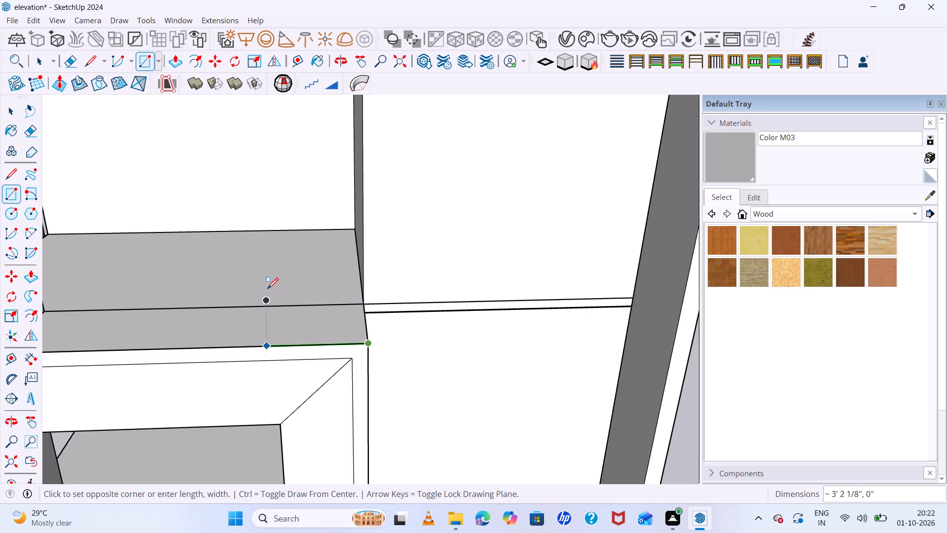
left_click(246, 349)
scroll(253, 252, "down", 7)
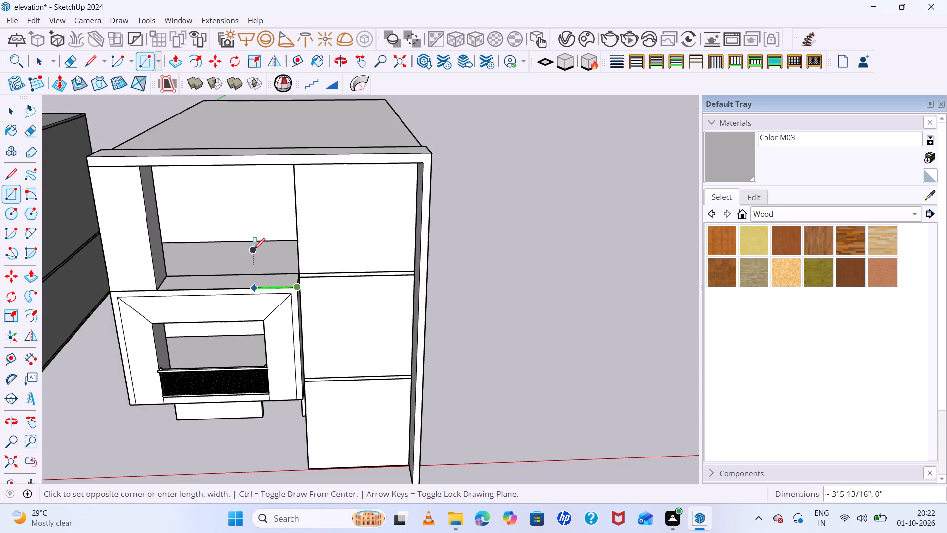
scroll(254, 249, "down", 7)
scroll(255, 209, "up", 6)
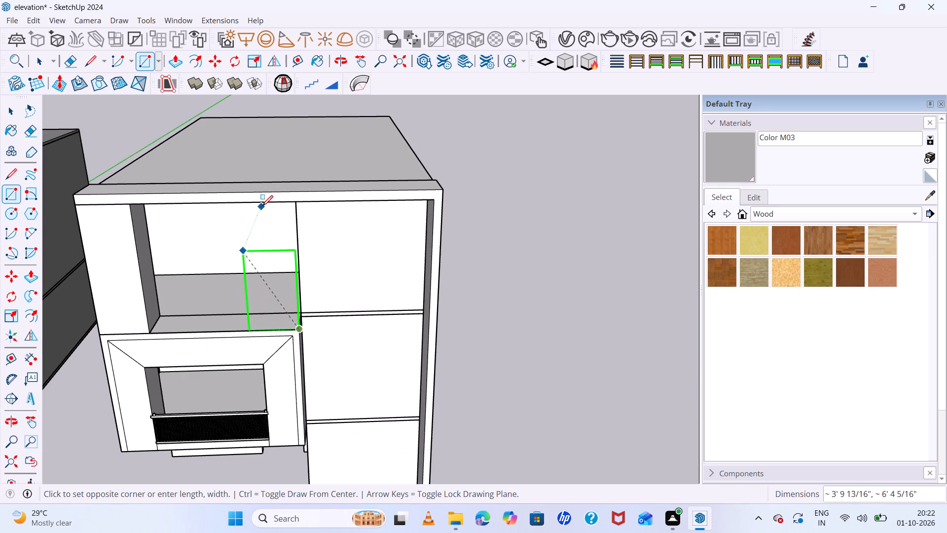
left_click(264, 200)
Push/Pull the upright rectangle 3' 7/8" back to the wall line, forming a solid pier under the roof overhang.
scroll(314, 249, "up", 6)
middle_click(306, 270)
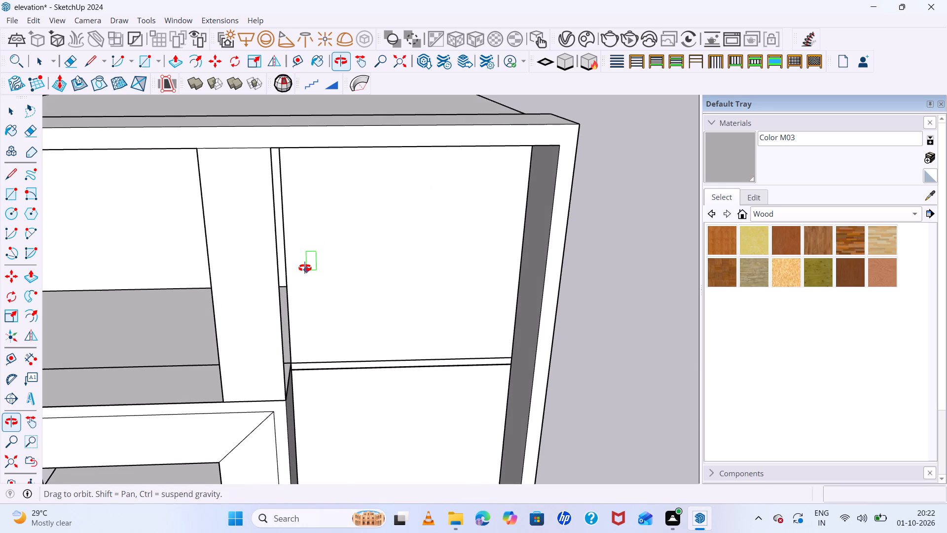
middle_click_drag(307, 272, 175, 284)
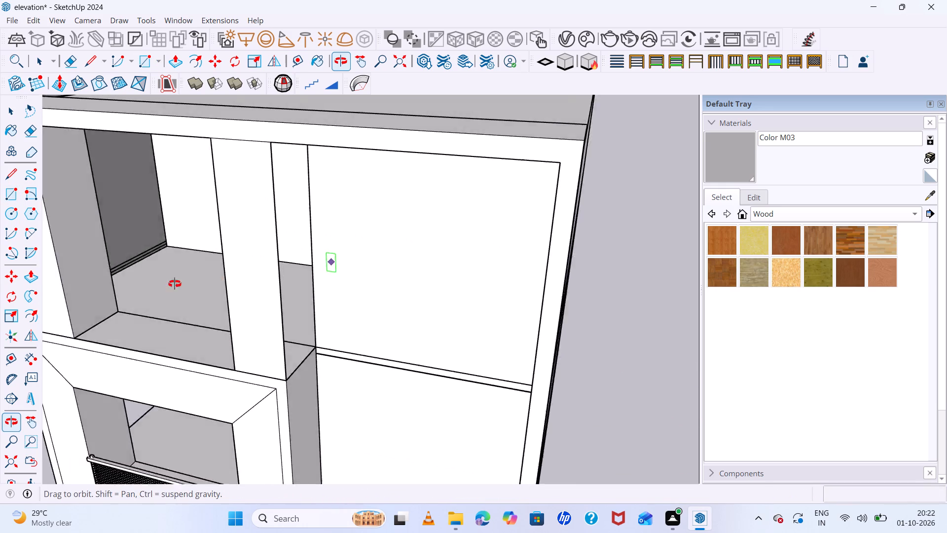
middle_click_drag(175, 284, 80, 278)
key("space")
left_click(284, 304)
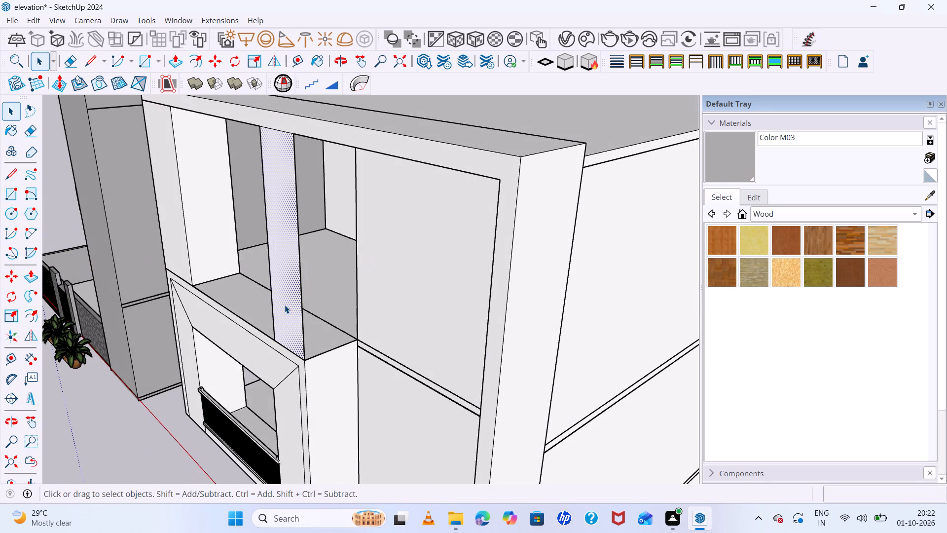
key("p")
left_click(285, 305)
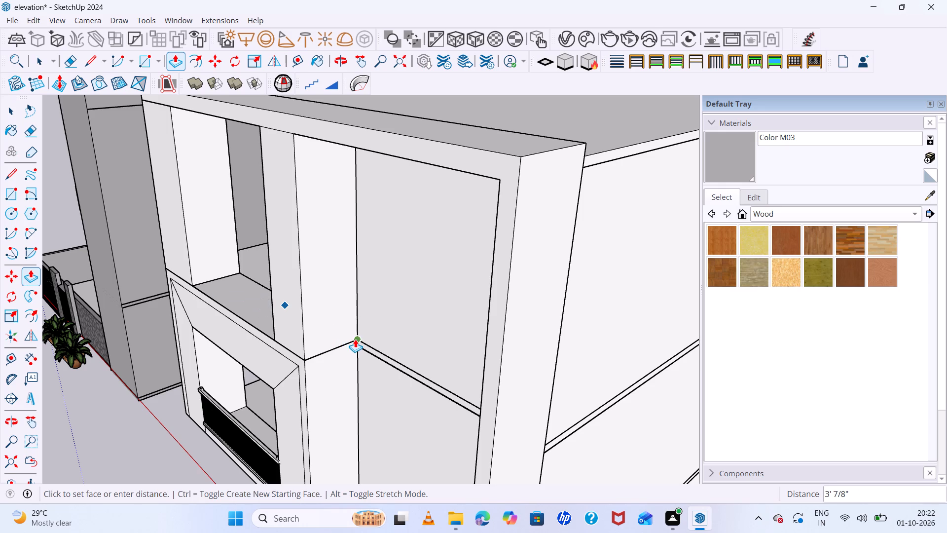
left_click(355, 339)
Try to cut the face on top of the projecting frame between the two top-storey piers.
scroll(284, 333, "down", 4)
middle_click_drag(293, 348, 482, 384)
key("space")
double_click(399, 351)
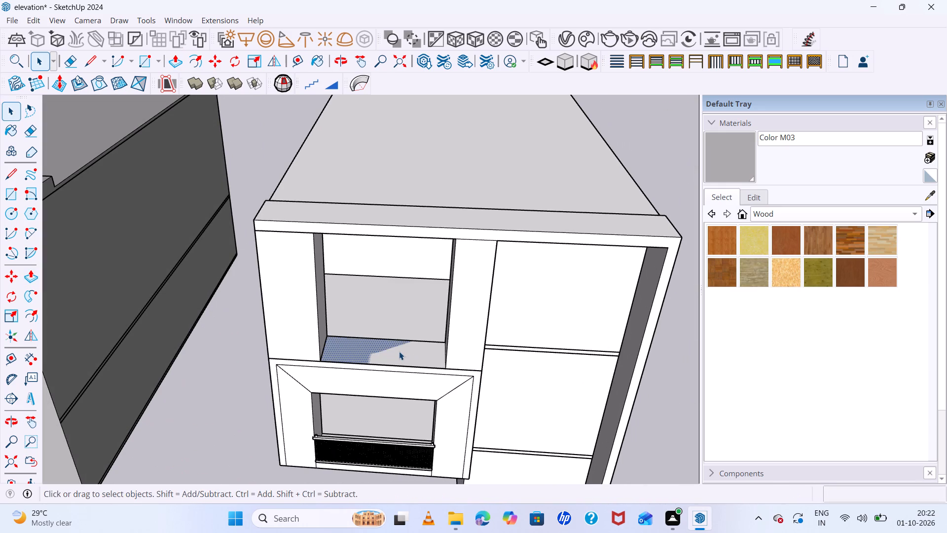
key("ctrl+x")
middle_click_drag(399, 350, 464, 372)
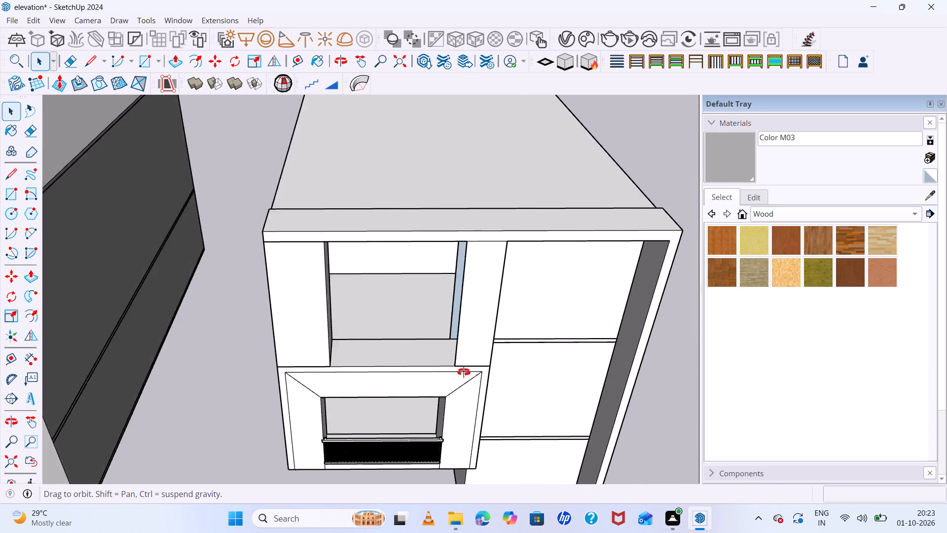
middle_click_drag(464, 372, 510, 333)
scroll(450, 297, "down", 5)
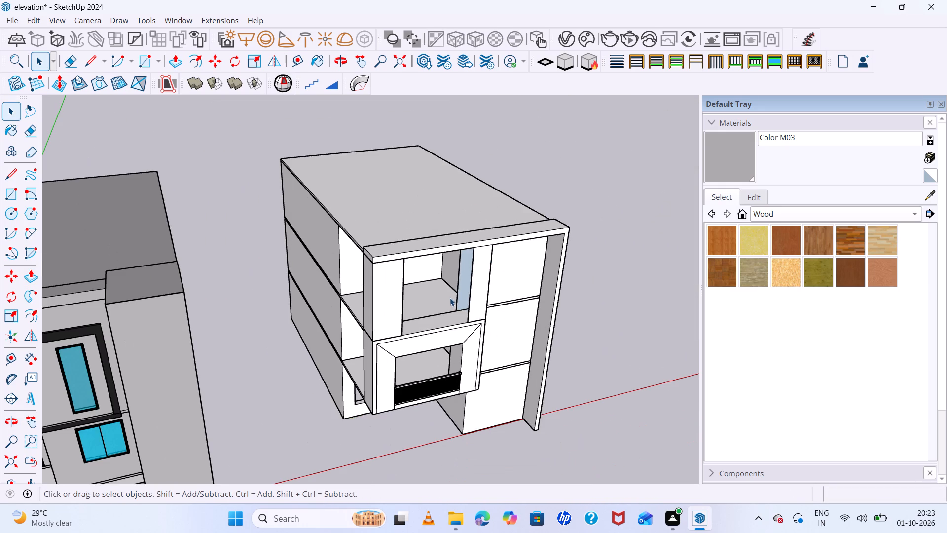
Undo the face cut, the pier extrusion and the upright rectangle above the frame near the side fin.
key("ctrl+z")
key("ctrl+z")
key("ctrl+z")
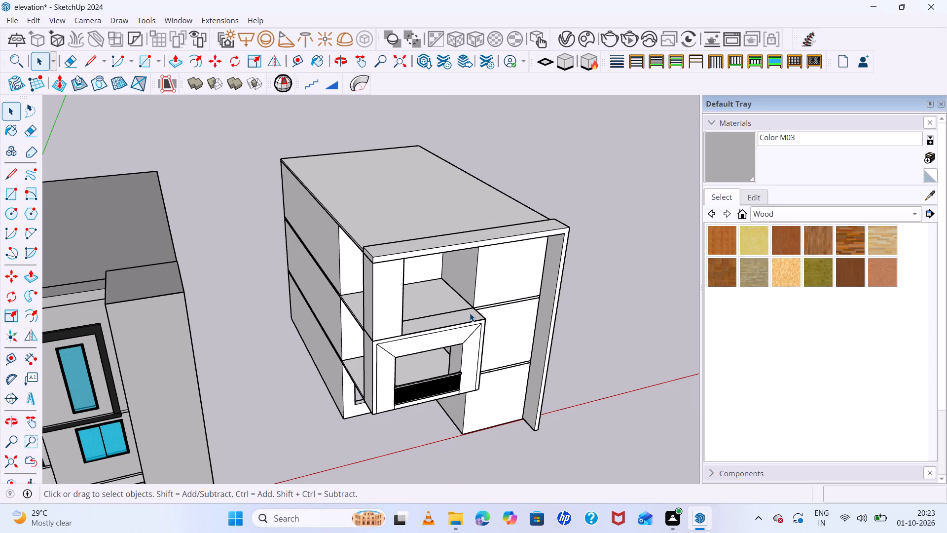
Cut the loose face overlapping the projecting frame's top surface, and check that surface by selecting the frame group.
left_click(470, 313)
left_click(470, 313)
middle_click_drag(485, 333, 392, 369)
scroll(426, 324, "up", 6)
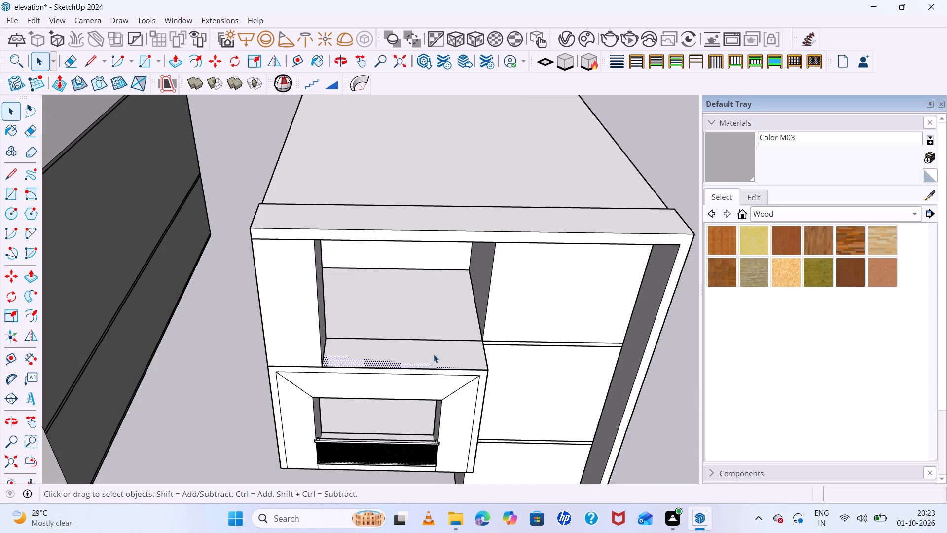
left_click(434, 355)
key("ctrl+x")
left_click(434, 355)
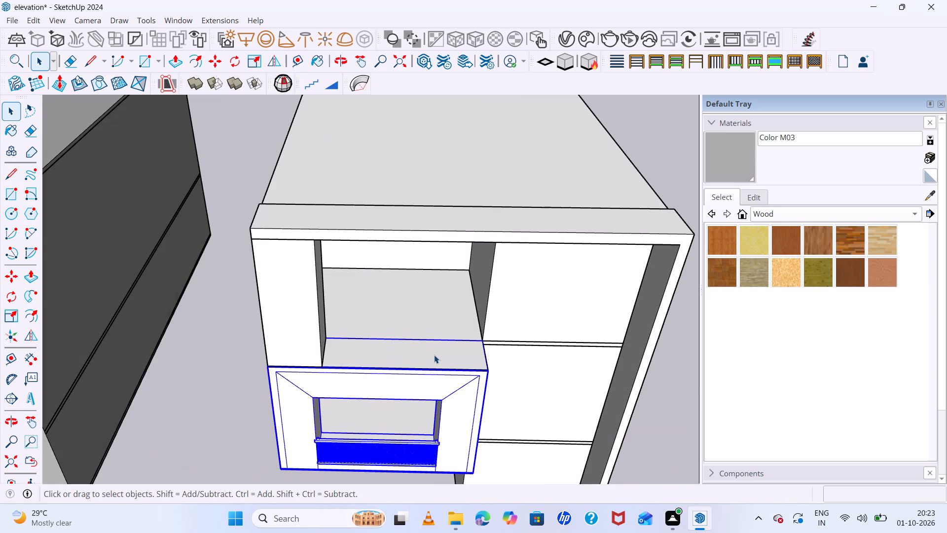
left_click(441, 354)
scroll(476, 358, "up", 5)
left_click(477, 358)
left_click(477, 358)
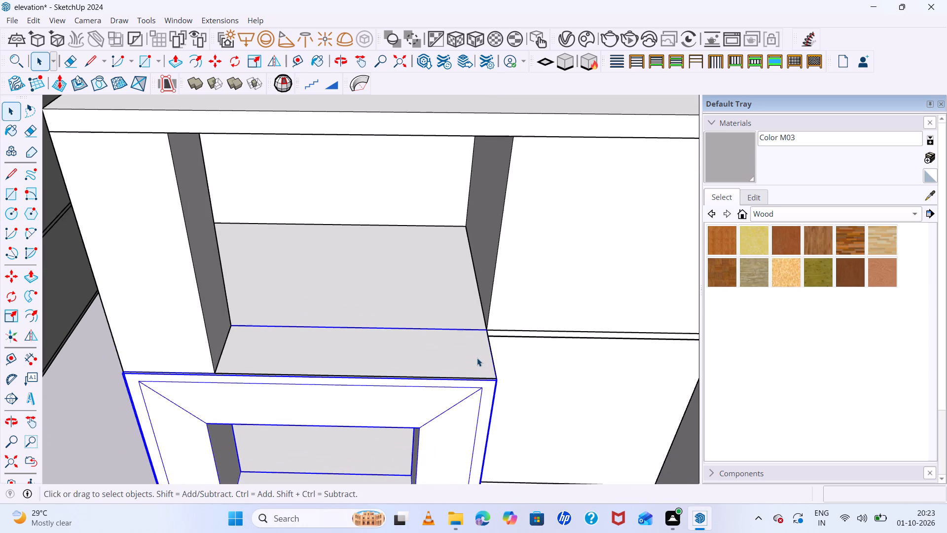
Draw a narrow upright rectangle from the projecting frame's top front corner nearest the side fin up to the roof overhang.
key("r")
middle_click_drag(522, 401, 518, 329)
scroll(512, 330, "up", 7)
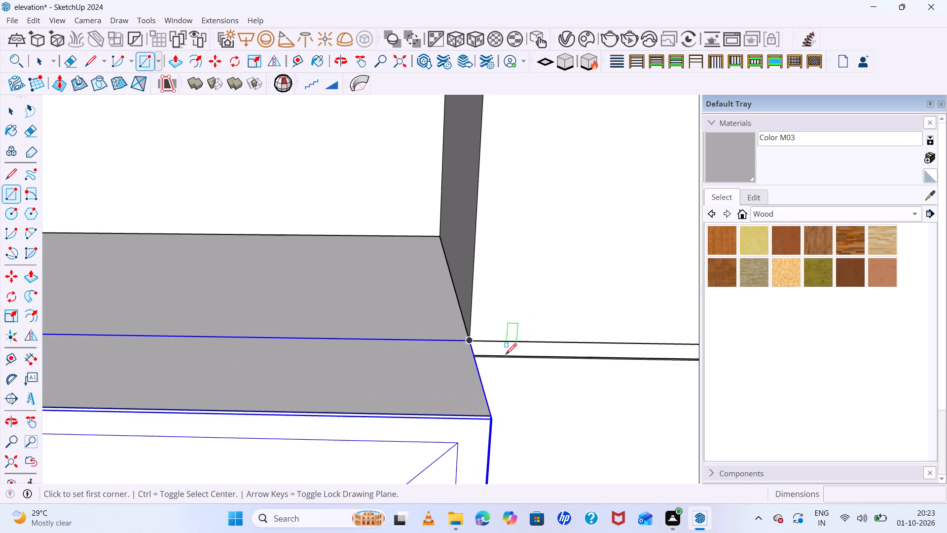
scroll(496, 382, "down", 6)
scroll(484, 330, "down", 6)
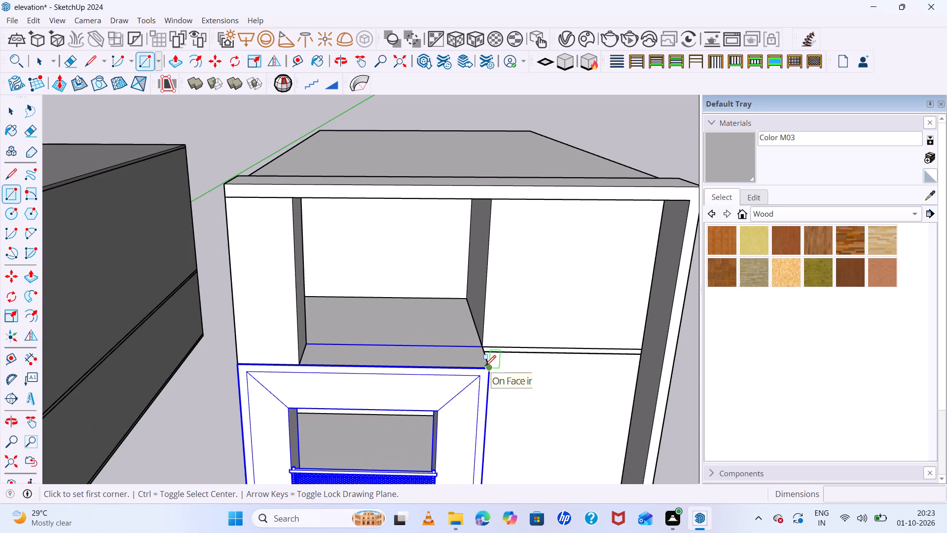
key("space")
left_click(217, 331)
key("r")
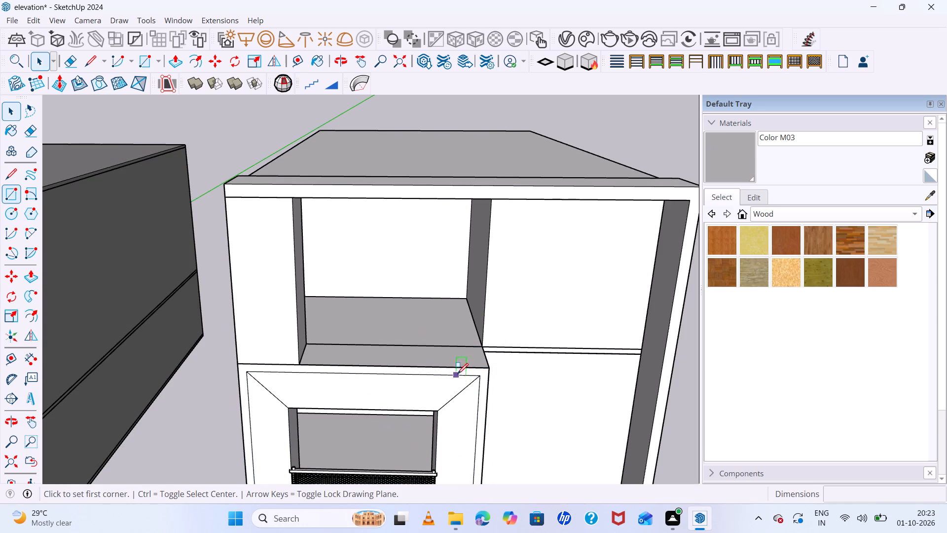
scroll(464, 378, "up", 6)
scroll(509, 360, "up", 1)
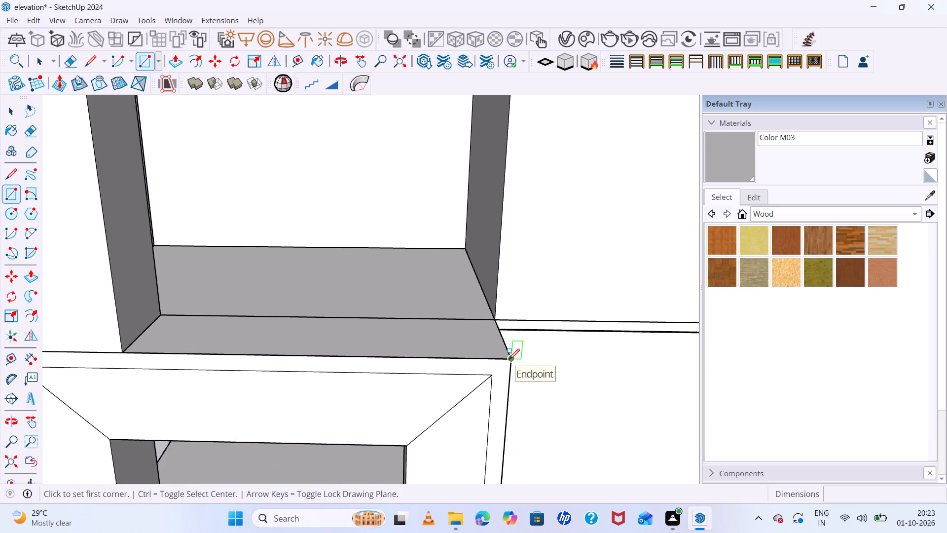
scroll(509, 360, "up", 2)
left_click(509, 360)
scroll(344, 330, "down", 6)
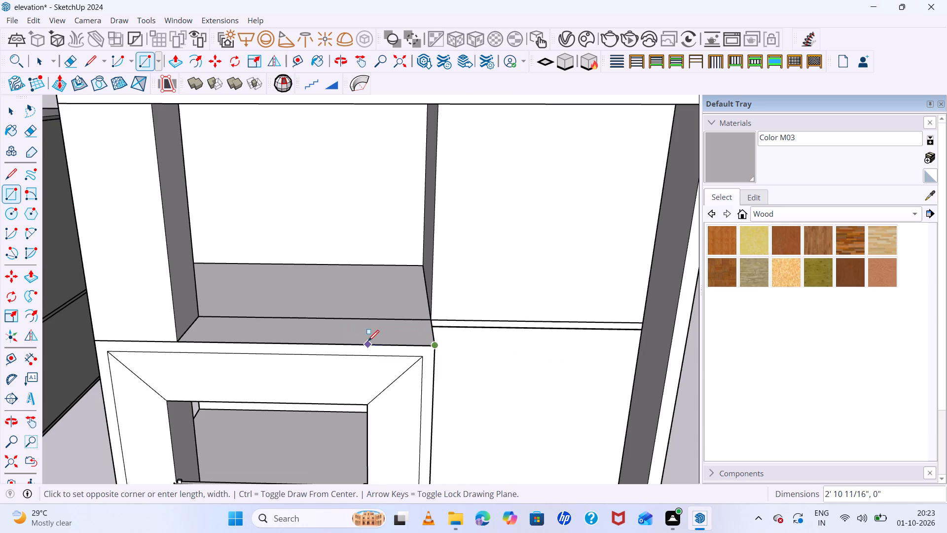
key("Left")
scroll(365, 332, "up", 6)
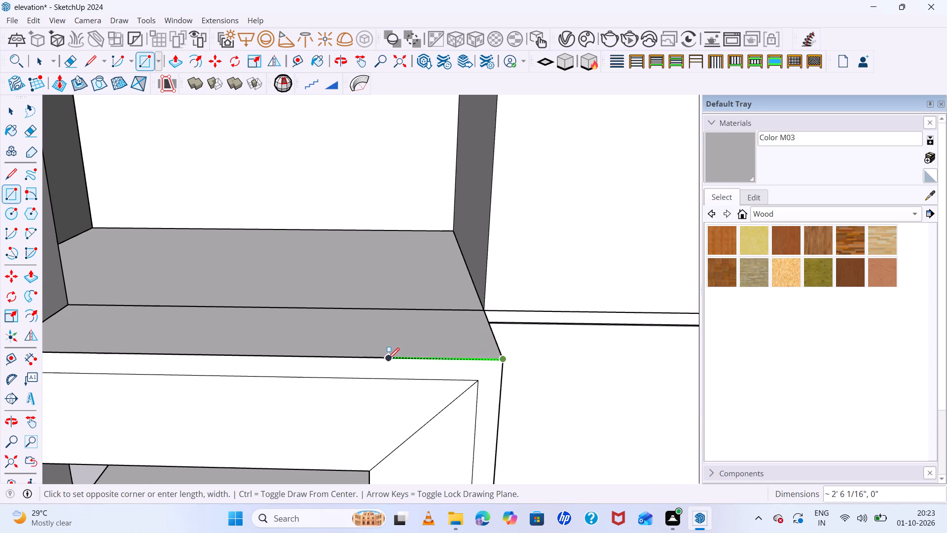
left_click(389, 359)
scroll(395, 345, "down", 11)
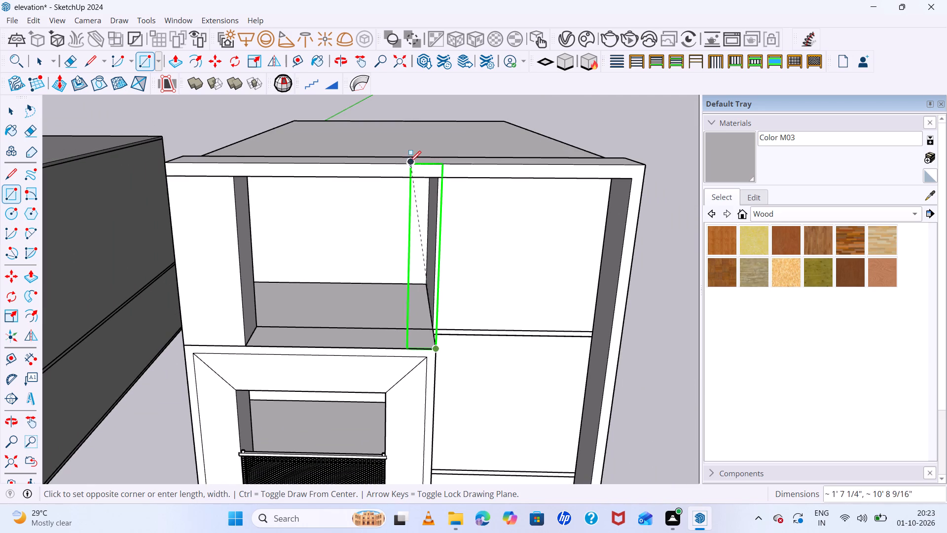
left_click(400, 176)
Push/Pull the upright rectangle 3' 7/8" back to the wall line as a solid pier under the overhang.
middle_click_drag(500, 224, 212, 227)
key("space")
left_click(362, 291)
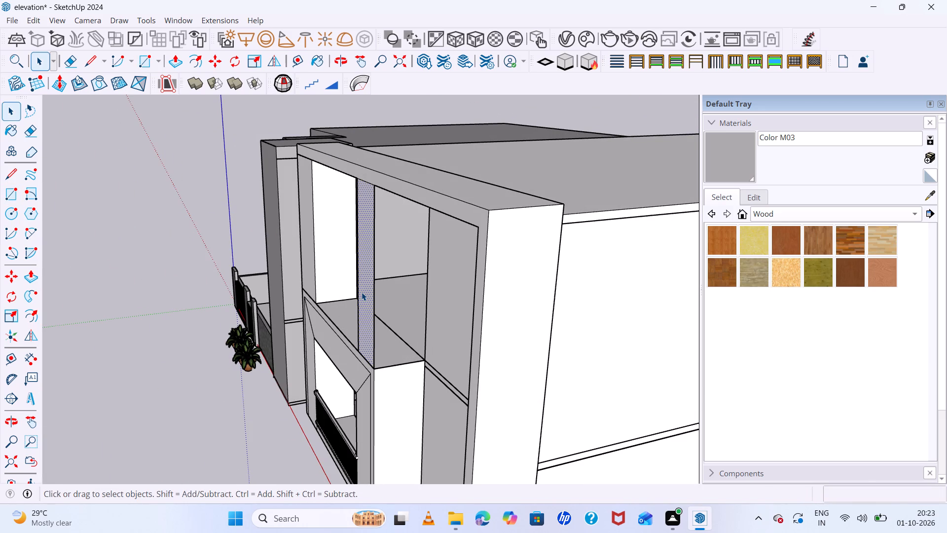
key("p")
left_click(362, 292)
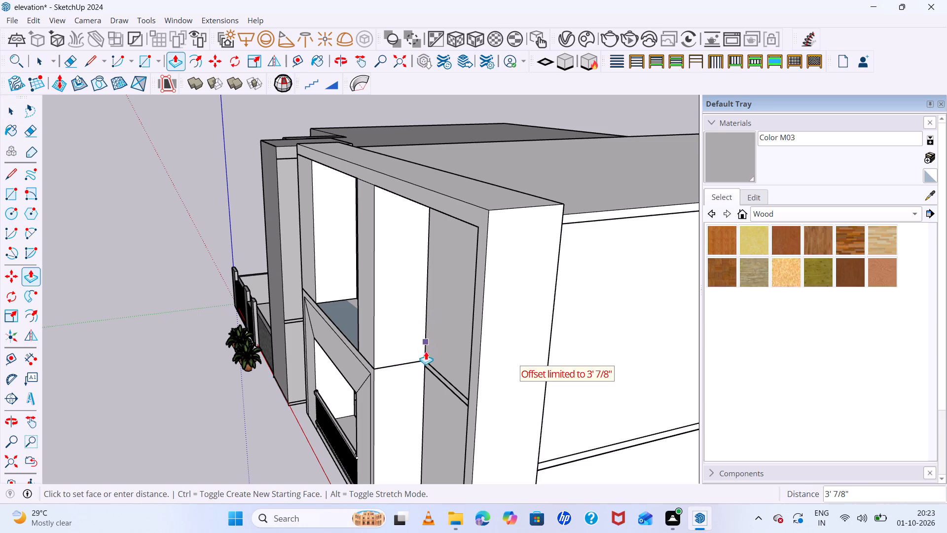
left_click(424, 356)
Examine the block with both top-storey piers from the front, alongside the neighbouring house.
scroll(356, 329, "down", 6)
middle_click_drag(399, 358, 706, 289)
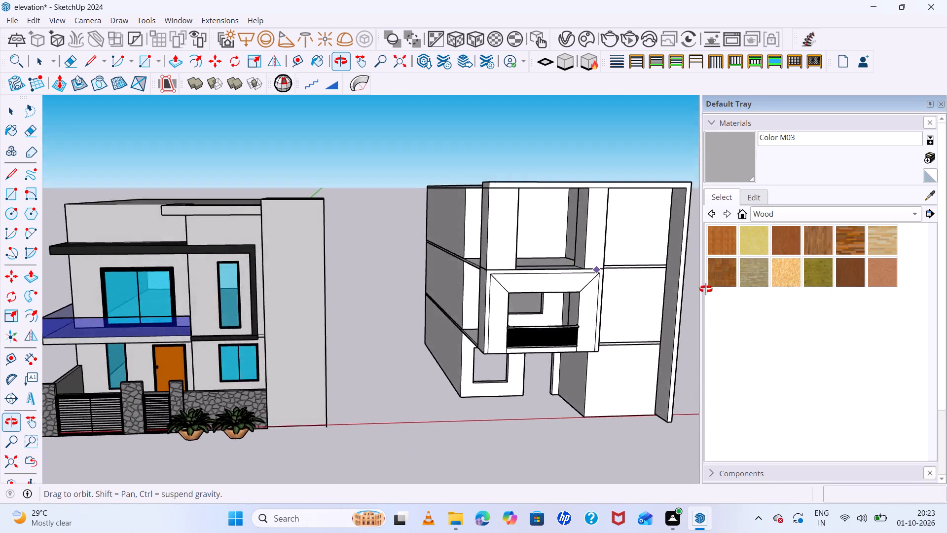
middle_click_drag(706, 289, 700, 274)
scroll(555, 188, "down", 12)
middle_click_drag(660, 295, 667, 321)
scroll(663, 197, "up", 13)
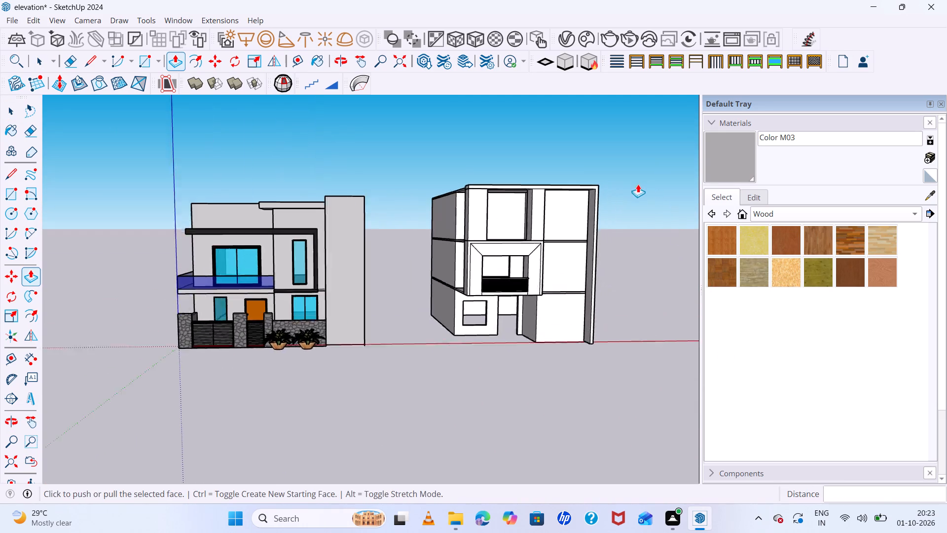
scroll(638, 184, "up", 2)
middle_click_drag(632, 207, 592, 190)
scroll(607, 207, "up", 7)
Push/Pull the ledge face between the two piers upward to form a low parapet above the projecting frame.
middle_click_drag(611, 249, 651, 337)
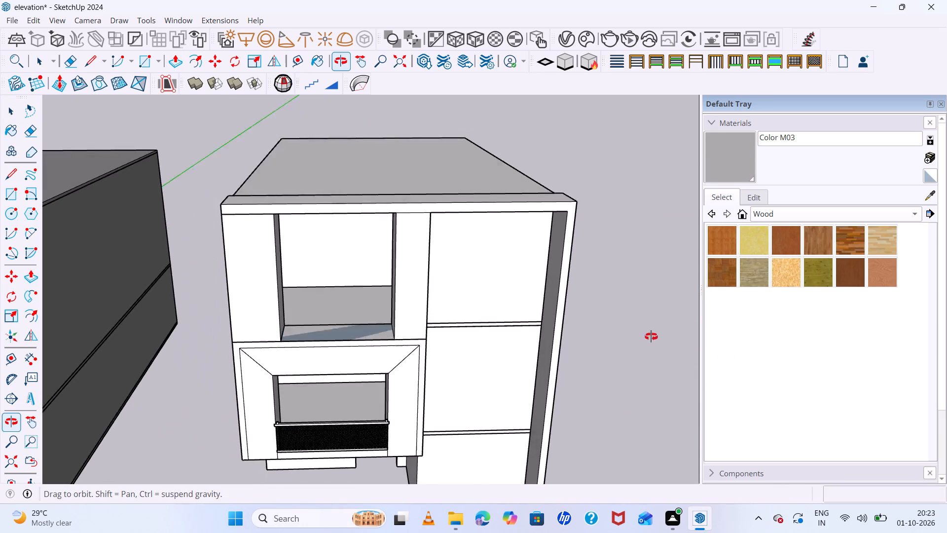
middle_click_drag(651, 337, 652, 339)
key("space")
key("p")
left_click(355, 336)
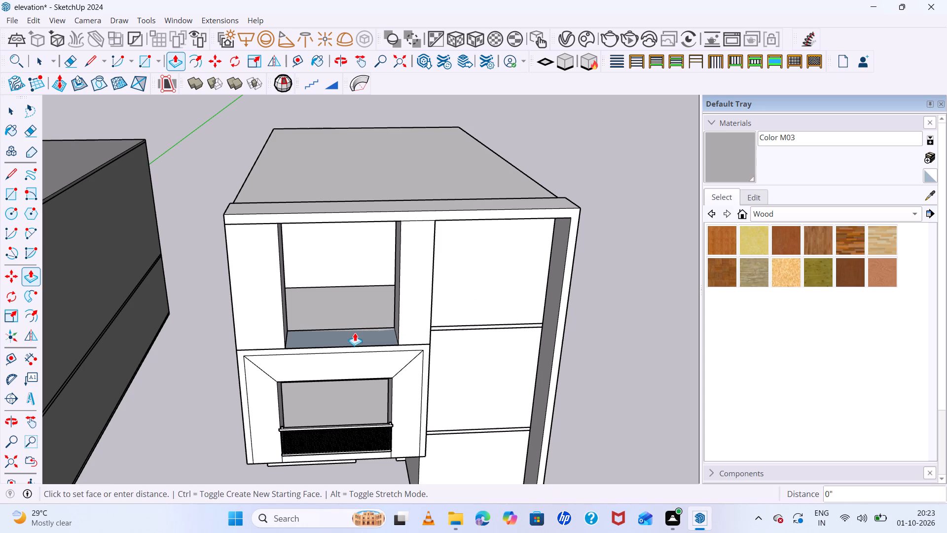
key("space")
left_click(363, 338)
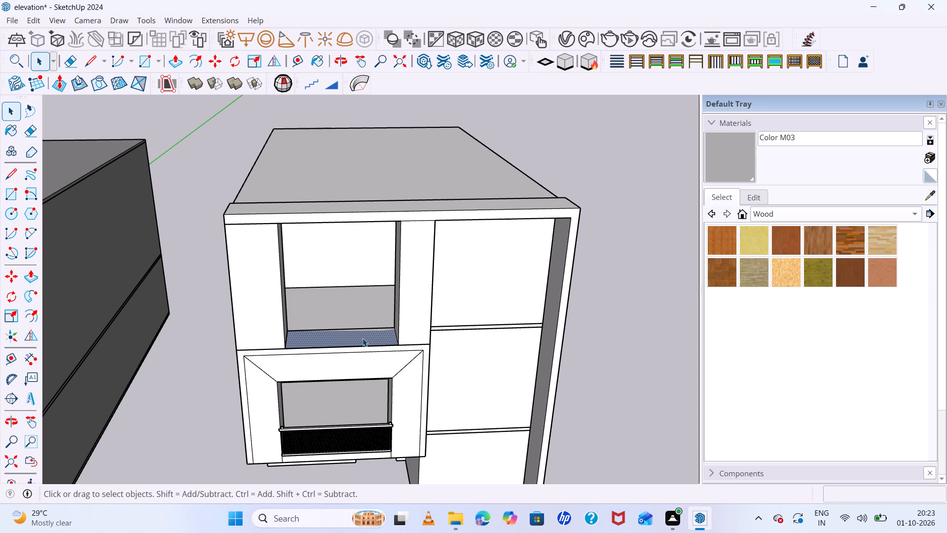
key("p")
left_click(363, 339)
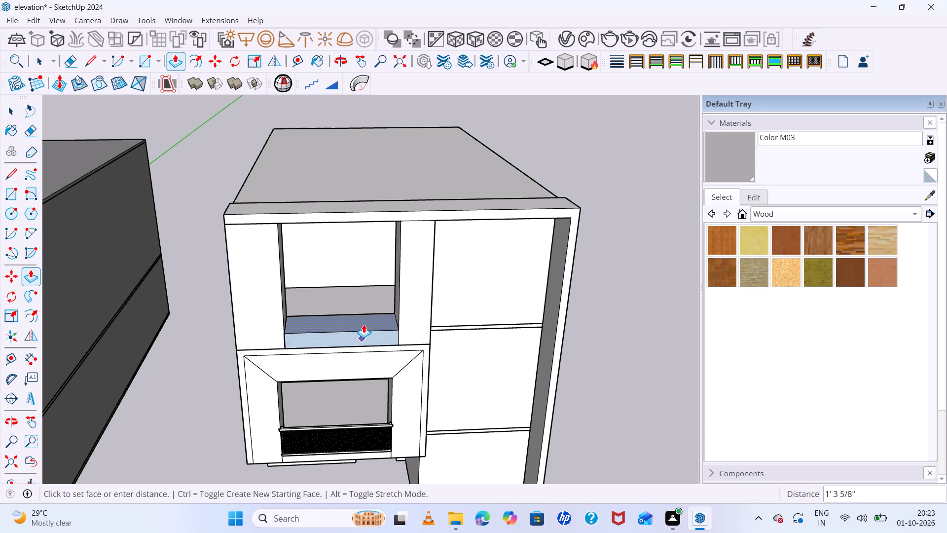
left_click(364, 329)
key("space")
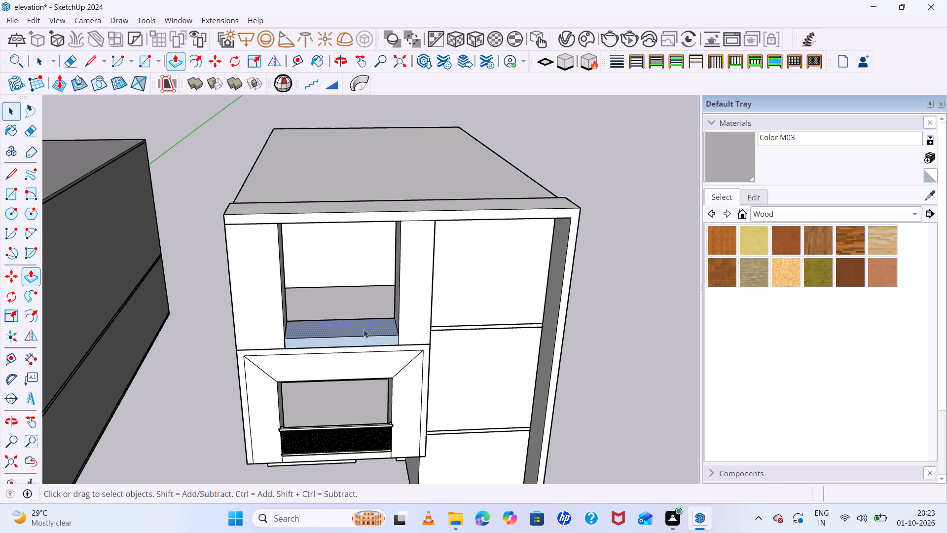
Reverse the top and front faces of the low parapet between the piers.
triple_click(364, 330)
left_click(364, 330)
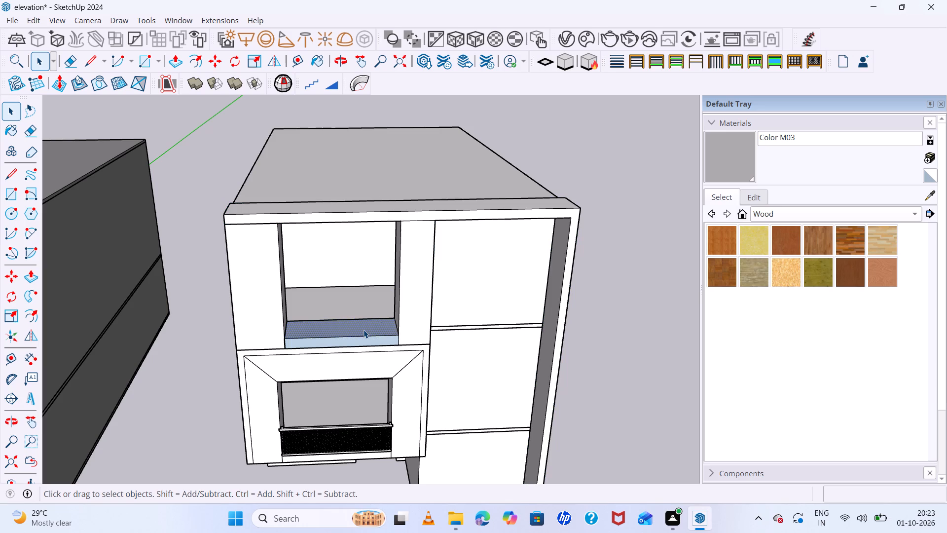
double_click(364, 330)
right_click(364, 330)
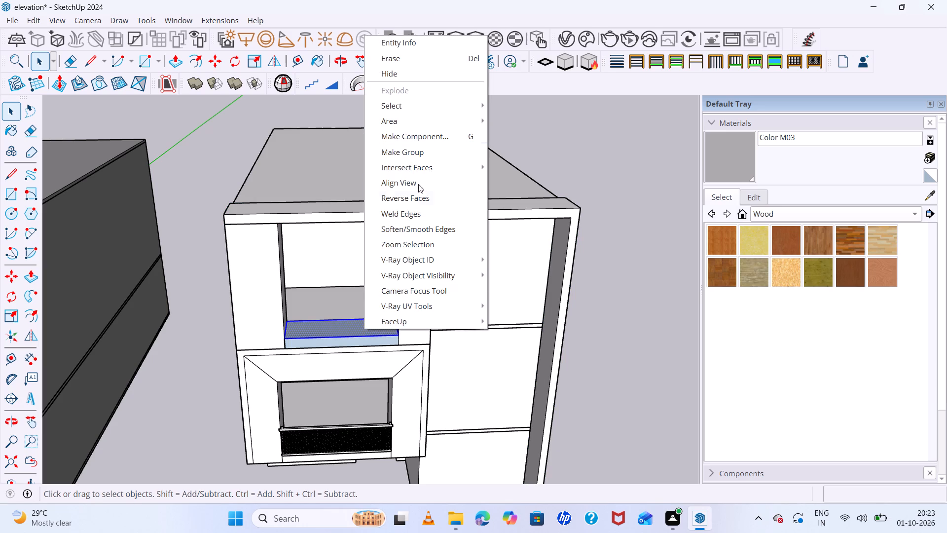
left_click(414, 199)
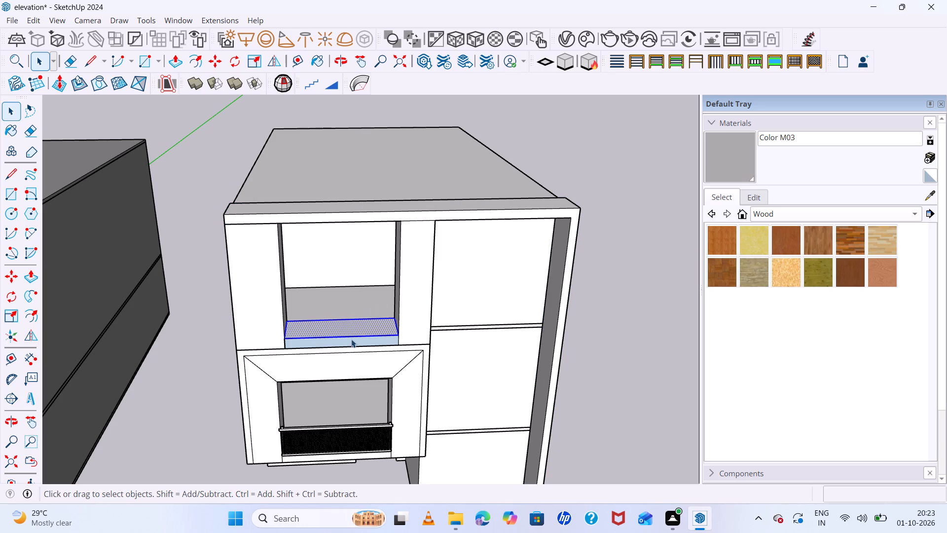
left_click(352, 341)
right_click(352, 341)
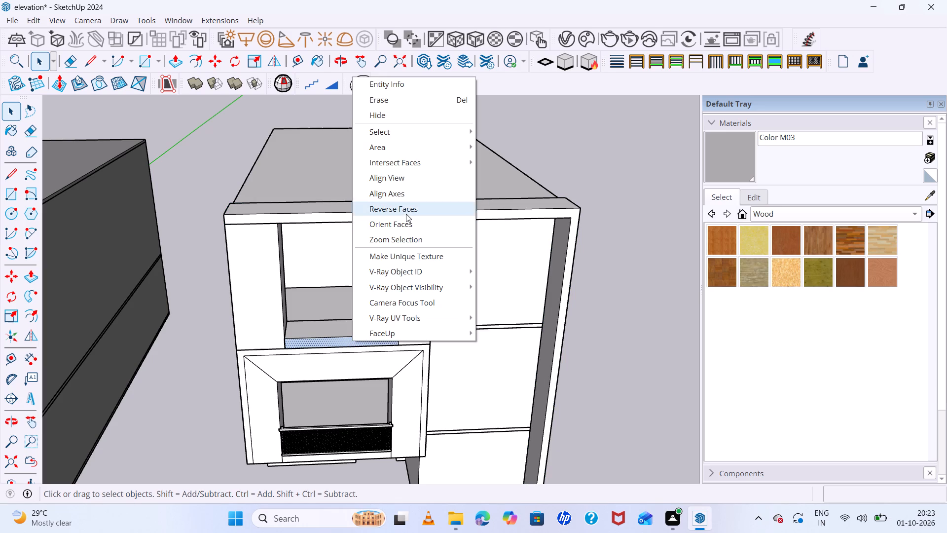
left_click(406, 214)
left_click(588, 176)
Copy the projecting frame's mesh railing, with its rails and end posts, up about 10' 10" onto the low parapet between the top-storey piers.
middle_click_drag(592, 248, 571, 154)
scroll(567, 242, "up", 6)
scroll(569, 247, "down", 12)
middle_click_drag(633, 346, 628, 343)
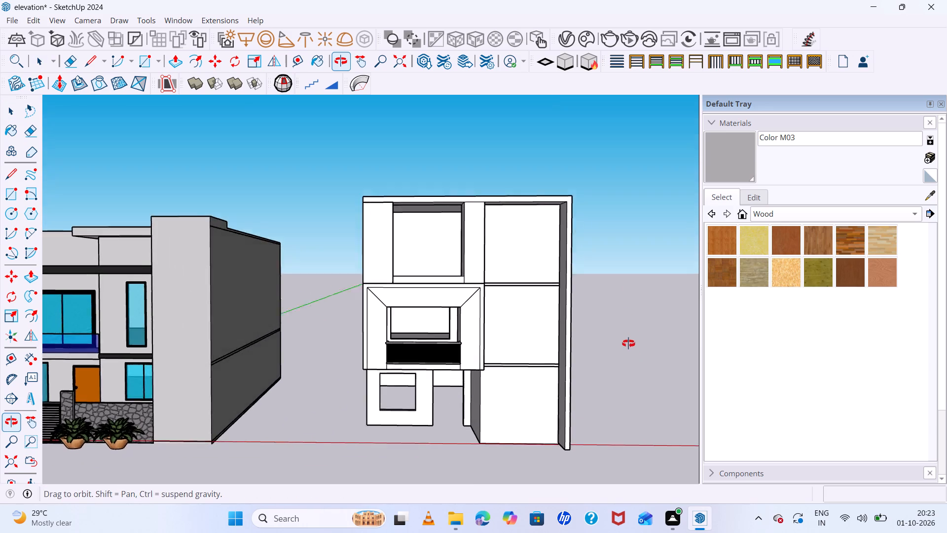
middle_click_drag(628, 343, 625, 310)
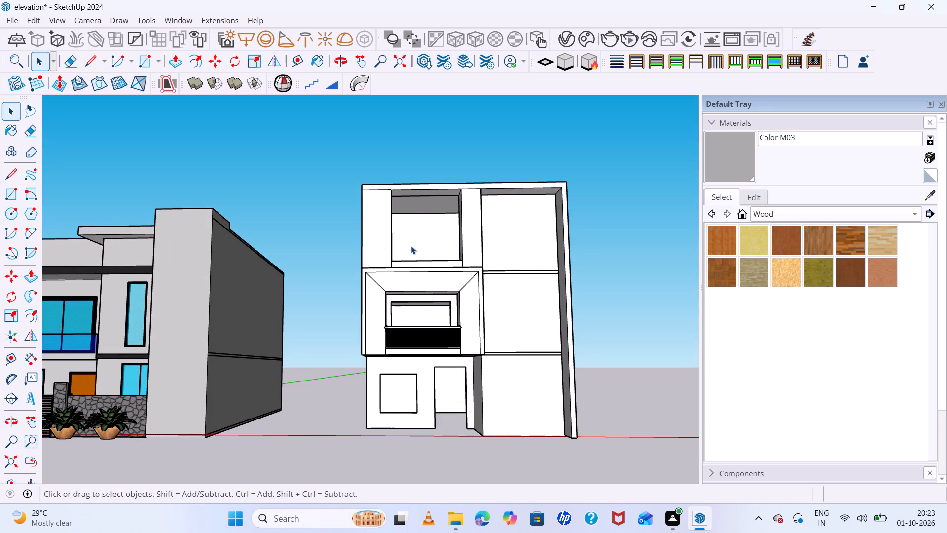
left_click(420, 328)
scroll(425, 343, "up", 7)
double_click(426, 340)
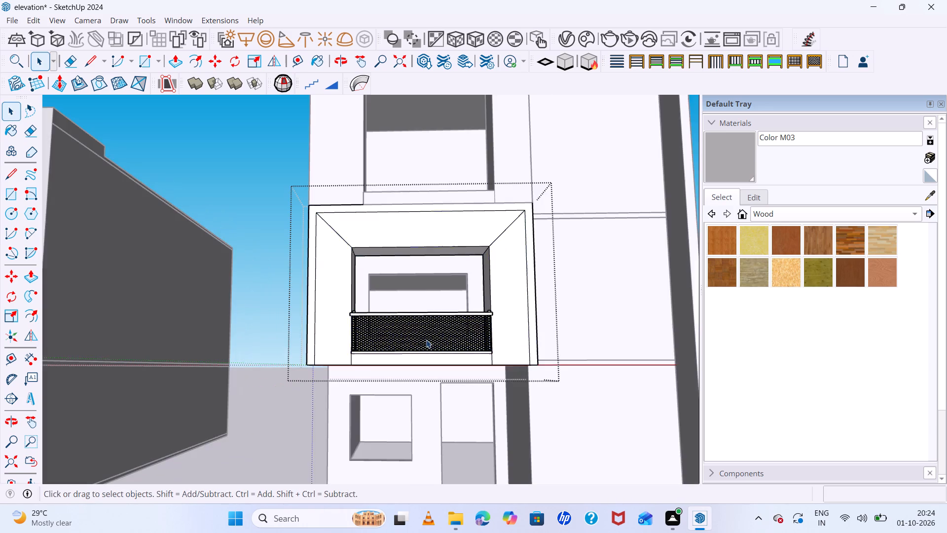
scroll(426, 340, "up", 6)
left_click(426, 340)
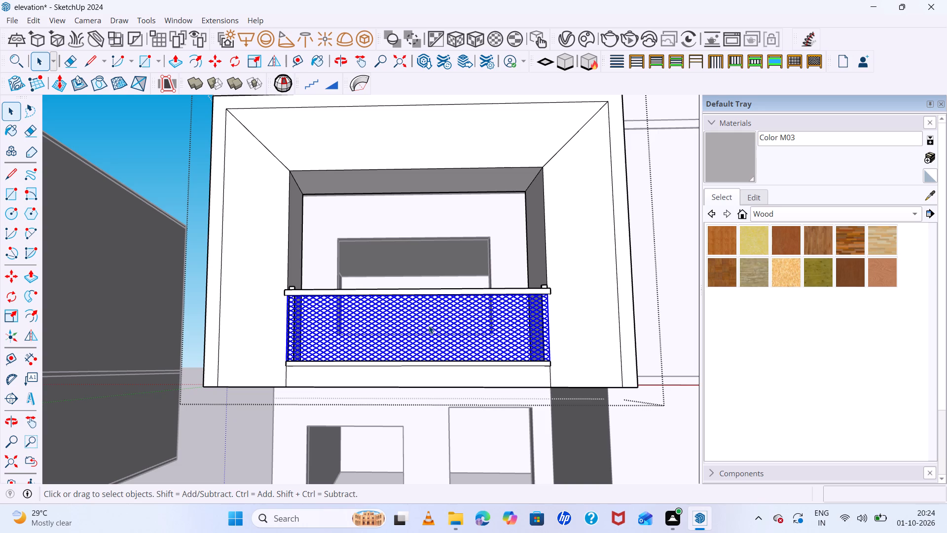
left_click(407, 290, "shift")
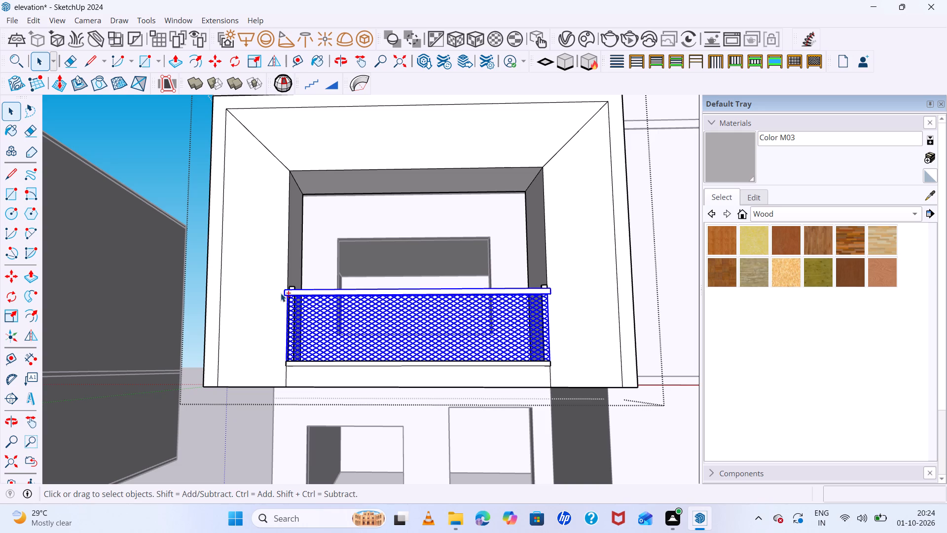
scroll(281, 292, "up", 6, "shift")
left_click(295, 287, "shift")
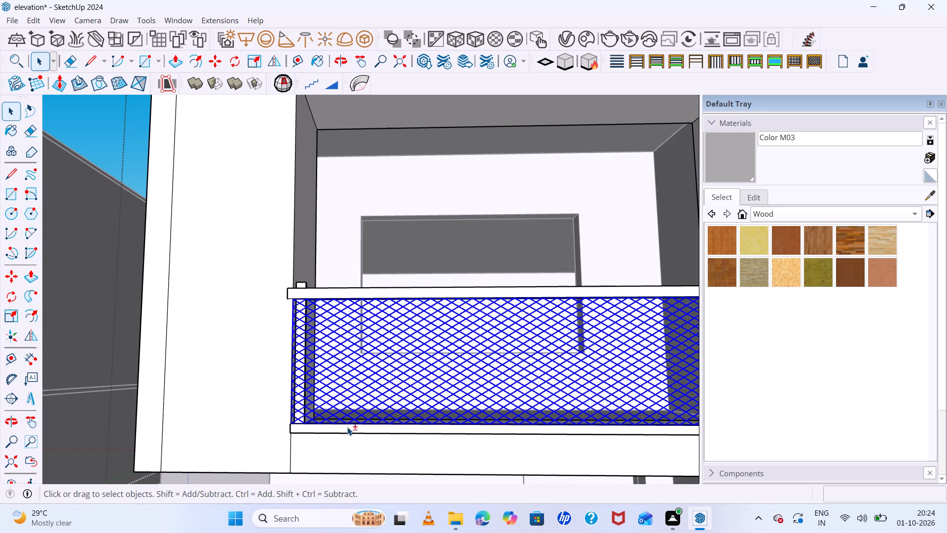
left_click(348, 427, "shift")
left_click(302, 282, "shift")
scroll(318, 315, "down", 3)
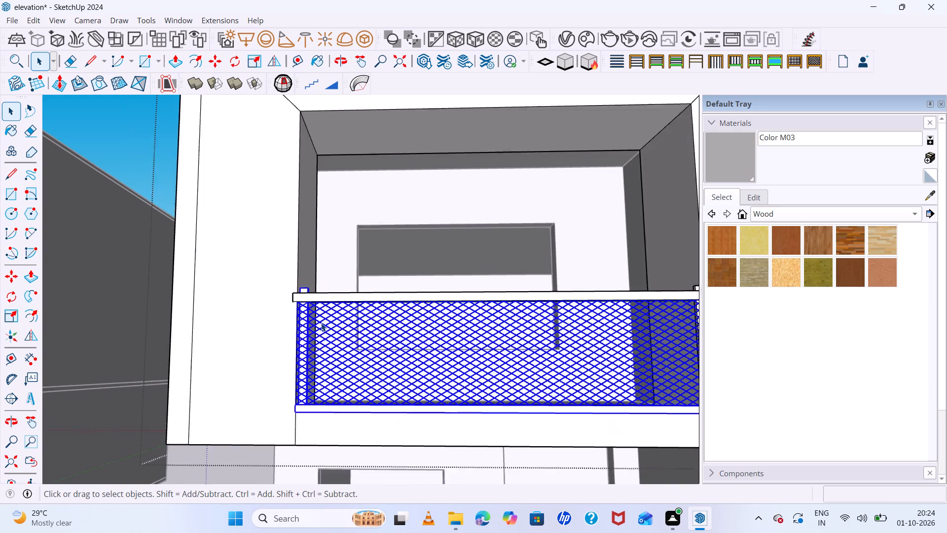
scroll(321, 323, "down", 2)
scroll(611, 315, "up", 11)
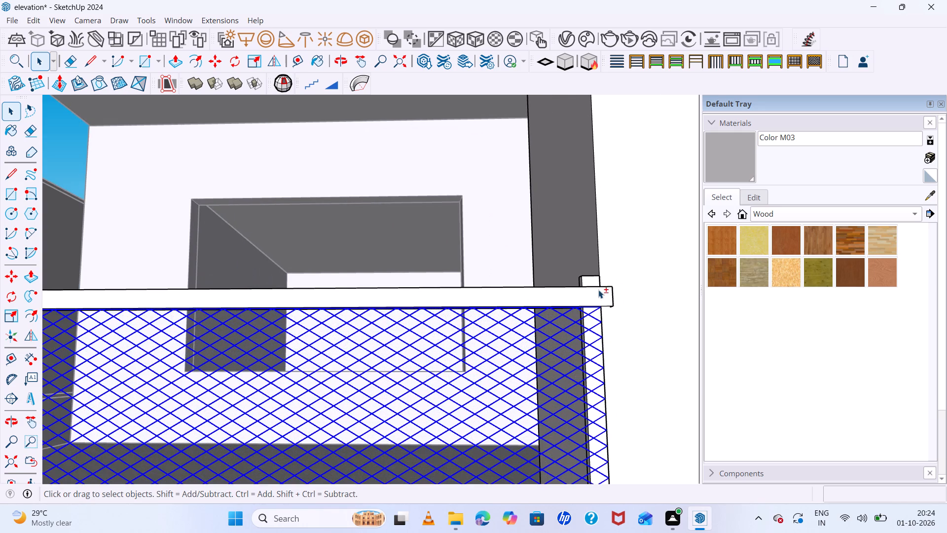
left_click(598, 292, "shift")
left_click(595, 282, "shift")
scroll(583, 286, "down", 4)
key("m")
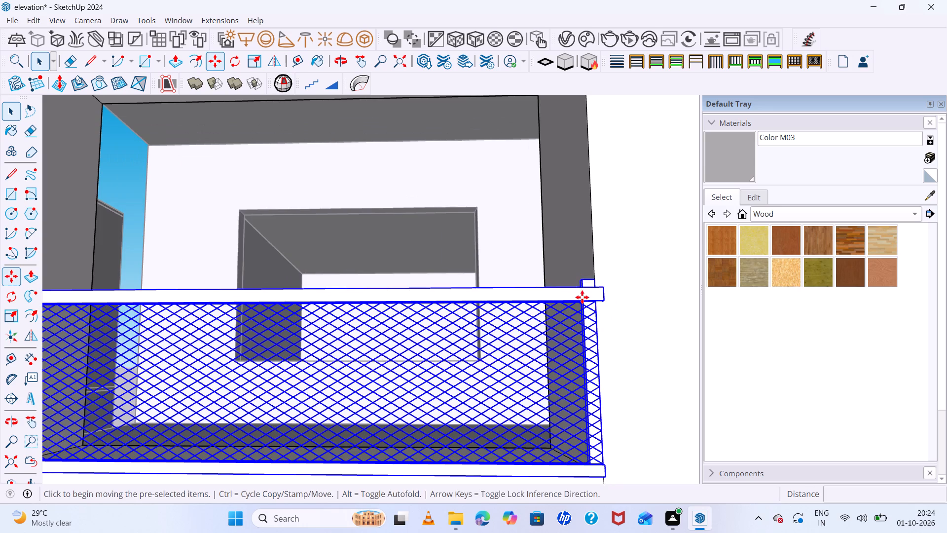
left_click(605, 476, "ctrl")
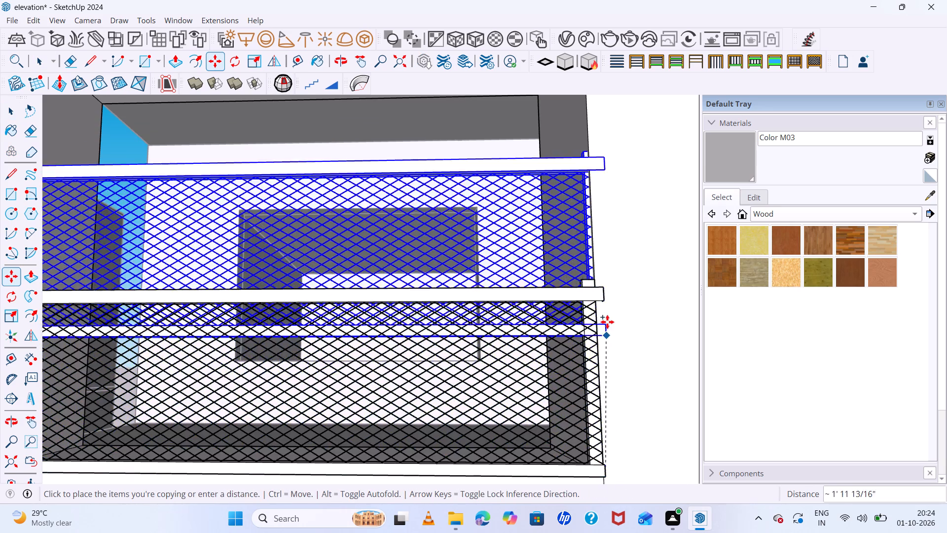
scroll(610, 304, "down", 20)
scroll(608, 176, "up", 6)
middle_click_drag(605, 201, 596, 256)
scroll(611, 213, "up", 5)
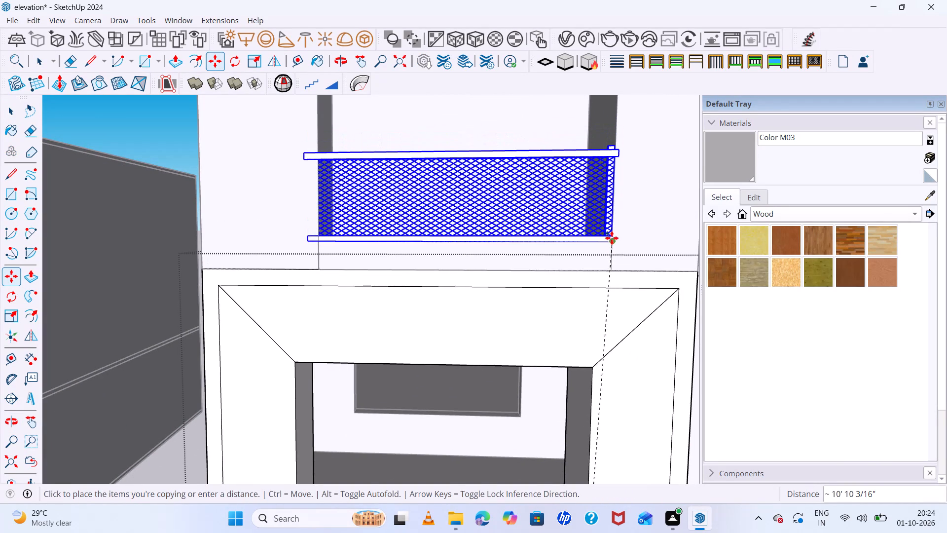
left_click(612, 238)
Scale both ends of the copied mesh railing inward so it fits the width between the two top-storey piers.
scroll(452, 226, "down", 10)
middle_click_drag(457, 221, 478, 300)
scroll(426, 212, "up", 5)
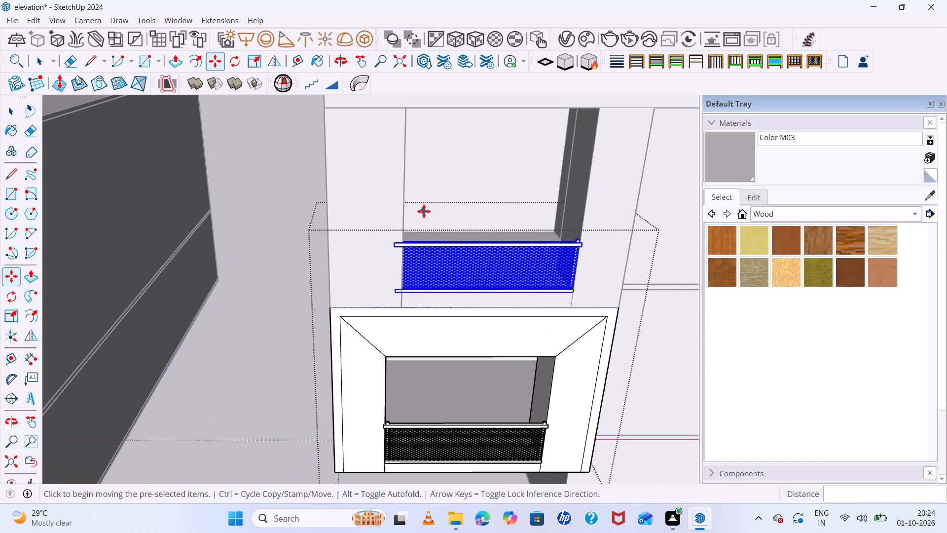
scroll(424, 211, "up", 8)
key("s")
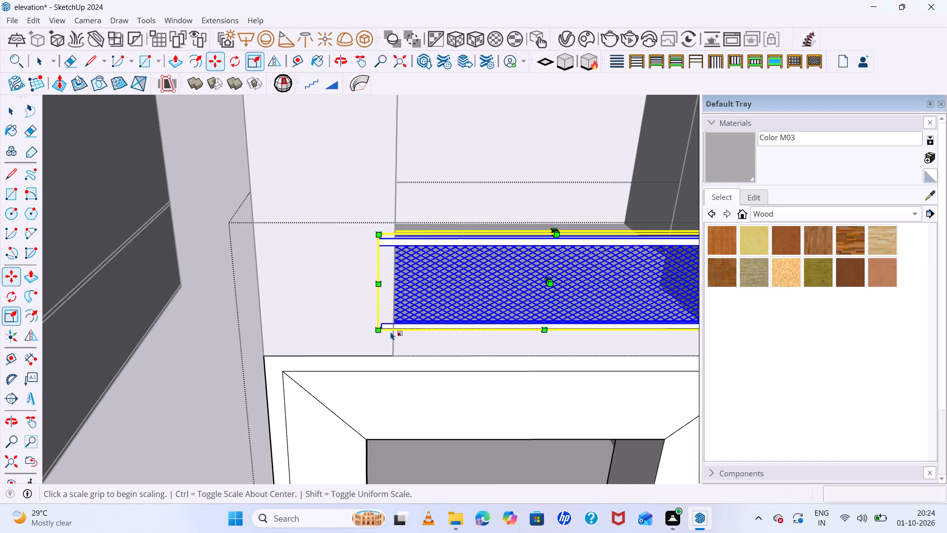
scroll(386, 330, "up", 4)
left_click(373, 256)
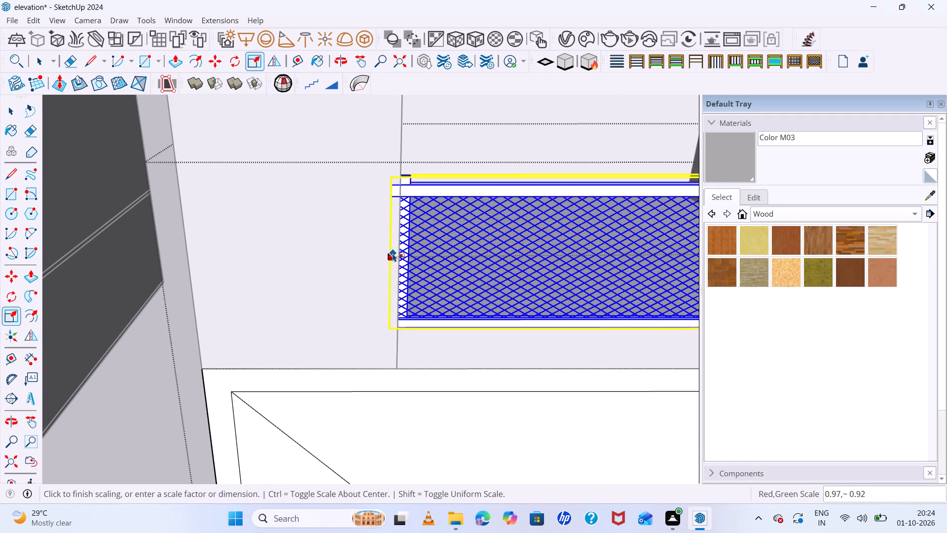
left_click(399, 255)
scroll(383, 251, "down", 16)
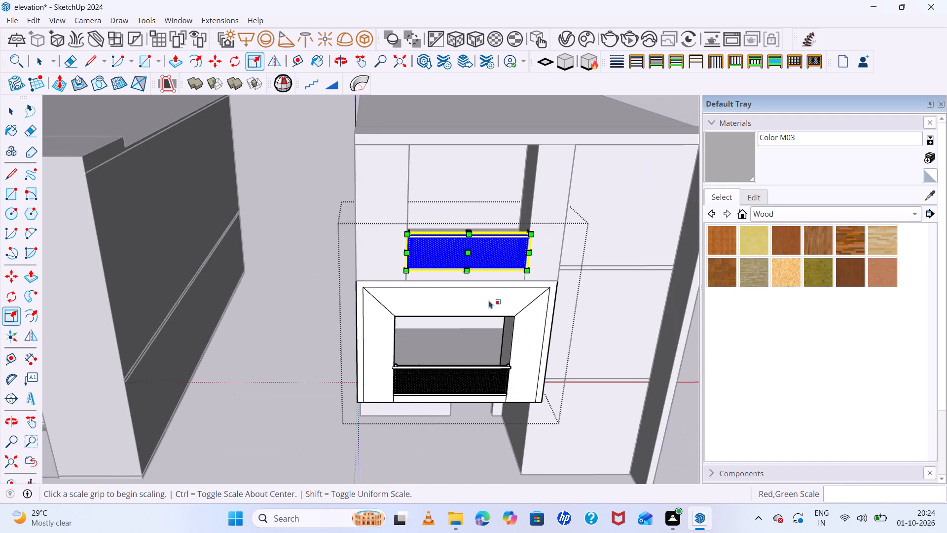
middle_click_drag(489, 300, 497, 245)
scroll(528, 243, "up", 12)
scroll(532, 196, "up", 5)
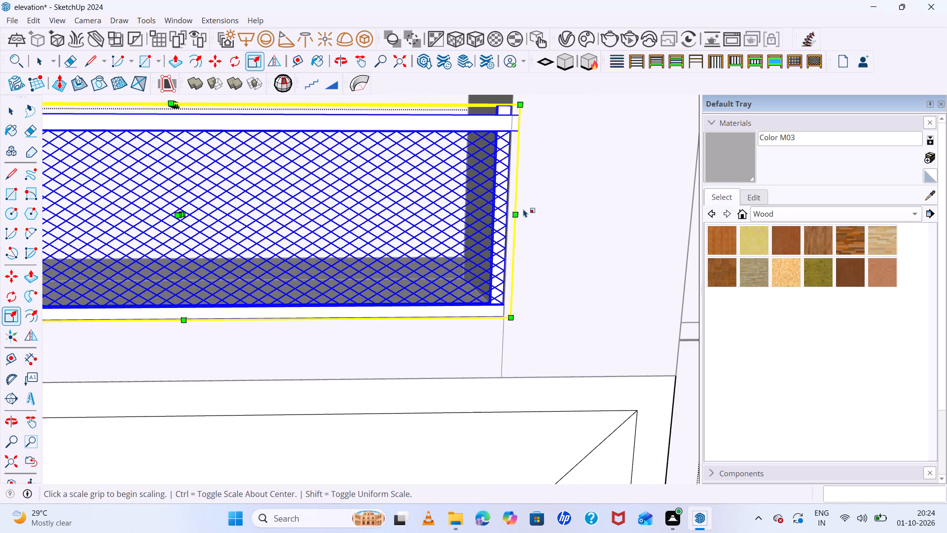
left_click(517, 212)
left_click(508, 214)
scroll(499, 273, "down", 8)
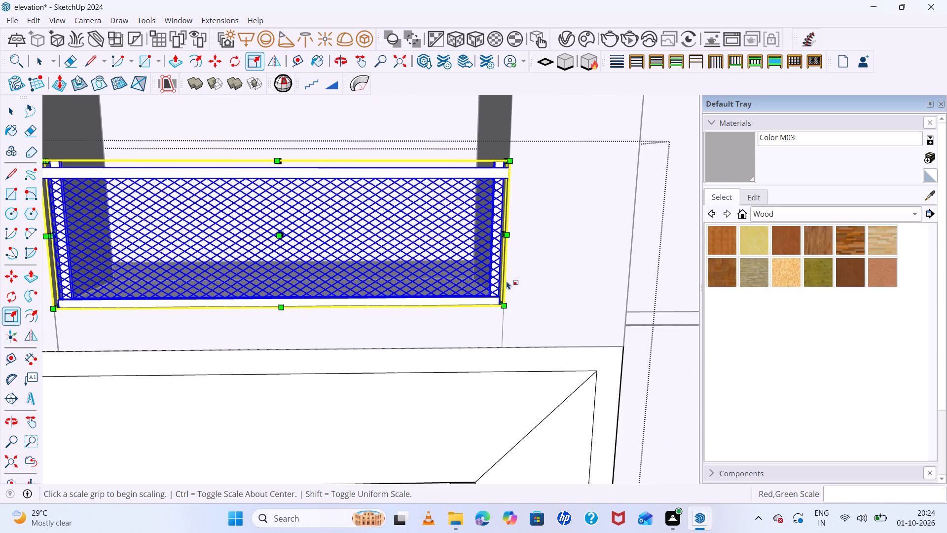
scroll(507, 281, "down", 2)
scroll(233, 228, "up", 6)
scroll(407, 312, "down", 6)
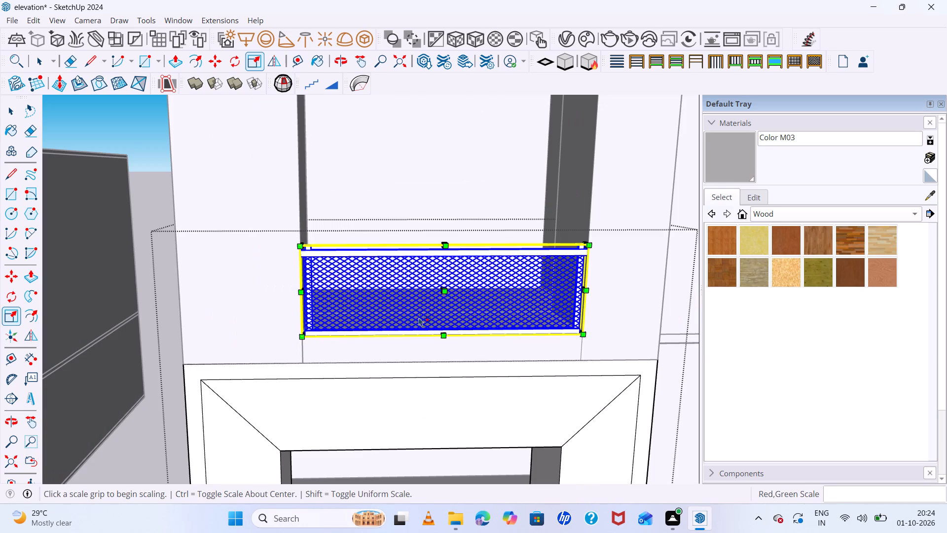
key("space")
left_click(145, 203)
Examine the three-storey front with the top-storey railing in place, down to ground level.
scroll(233, 273, "down", 6)
middle_click_drag(323, 329, 344, 250)
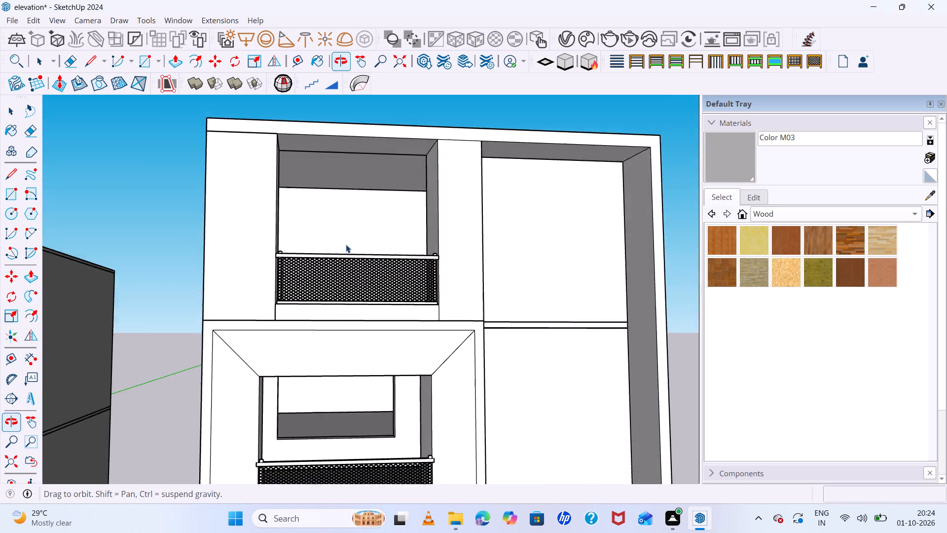
scroll(346, 244, "up", 1)
scroll(358, 253, "down", 13)
middle_click_drag(536, 363, 511, 430)
scroll(544, 265, "up", 7)
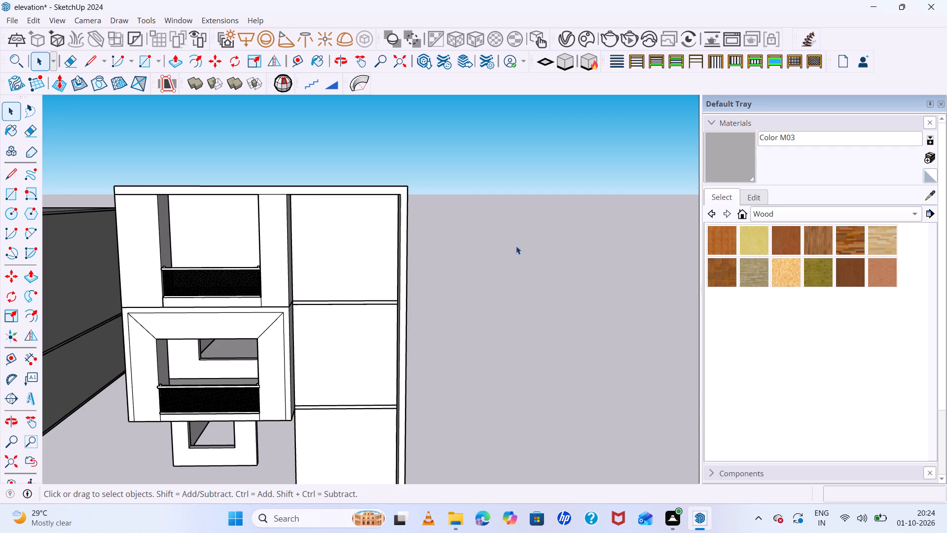
middle_click_drag(351, 255, 363, 206)
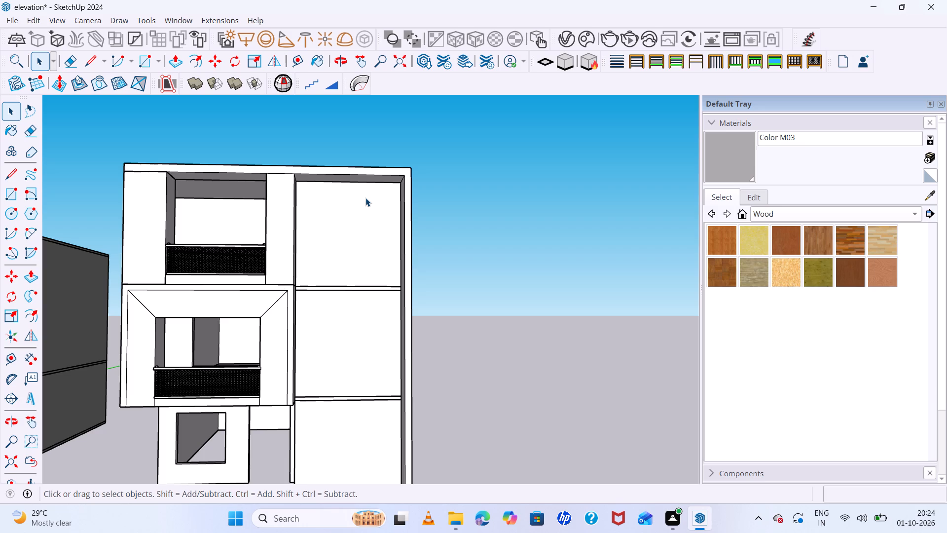
scroll(365, 198, "down", 9)
scroll(338, 393, "up", 8)
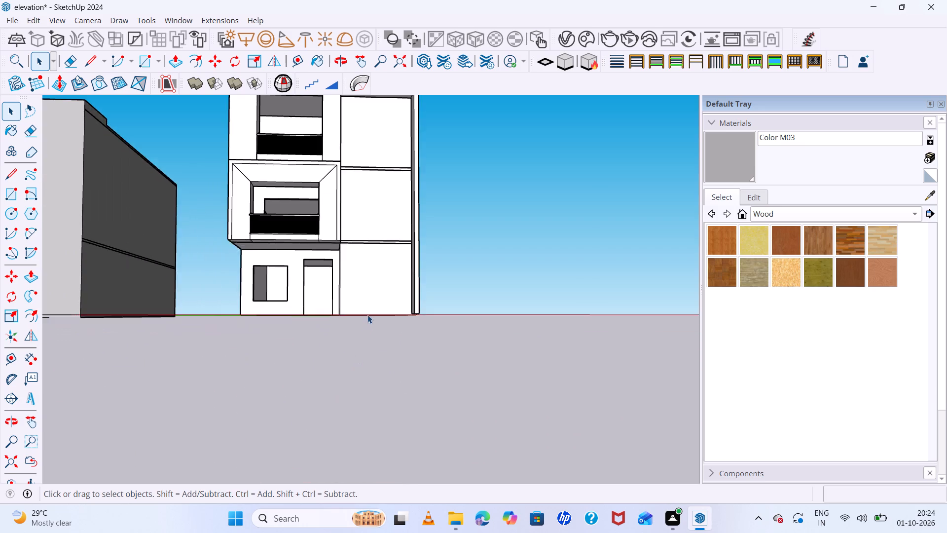
scroll(371, 299, "up", 4)
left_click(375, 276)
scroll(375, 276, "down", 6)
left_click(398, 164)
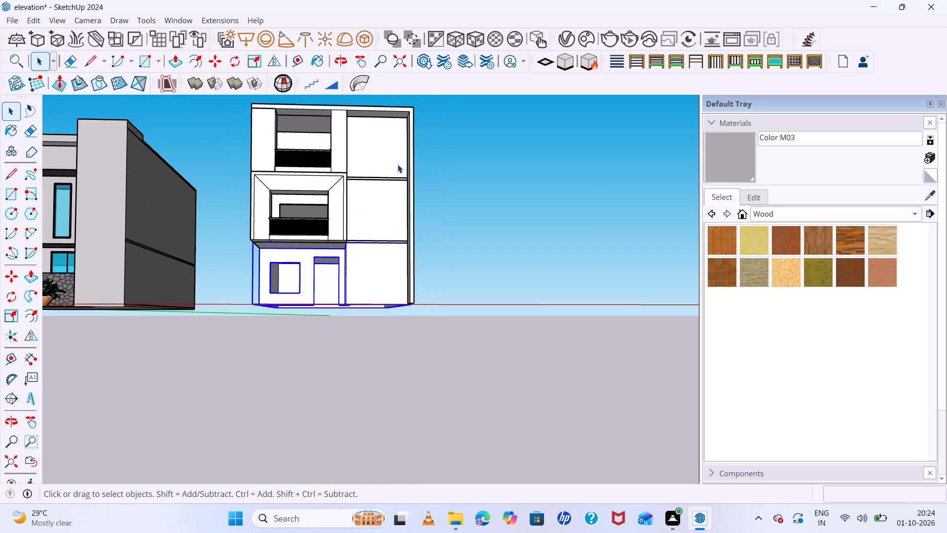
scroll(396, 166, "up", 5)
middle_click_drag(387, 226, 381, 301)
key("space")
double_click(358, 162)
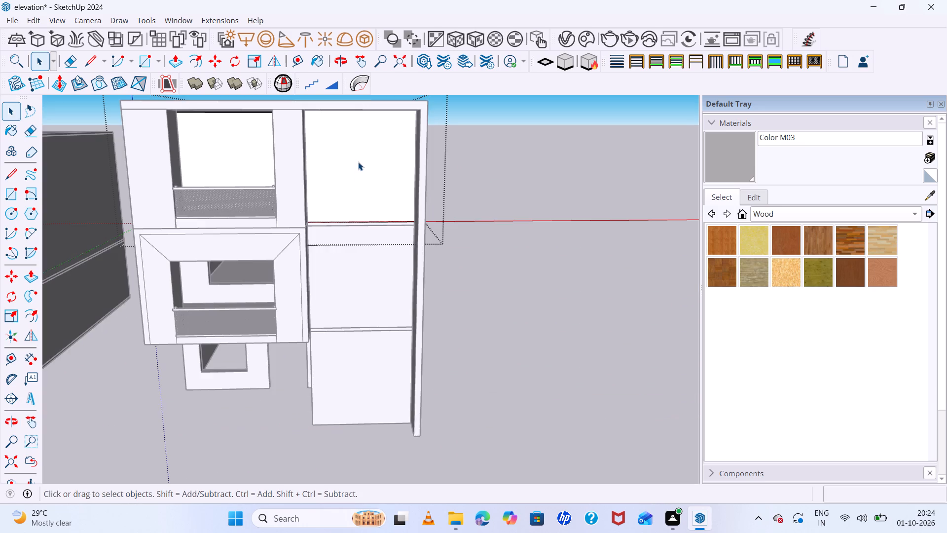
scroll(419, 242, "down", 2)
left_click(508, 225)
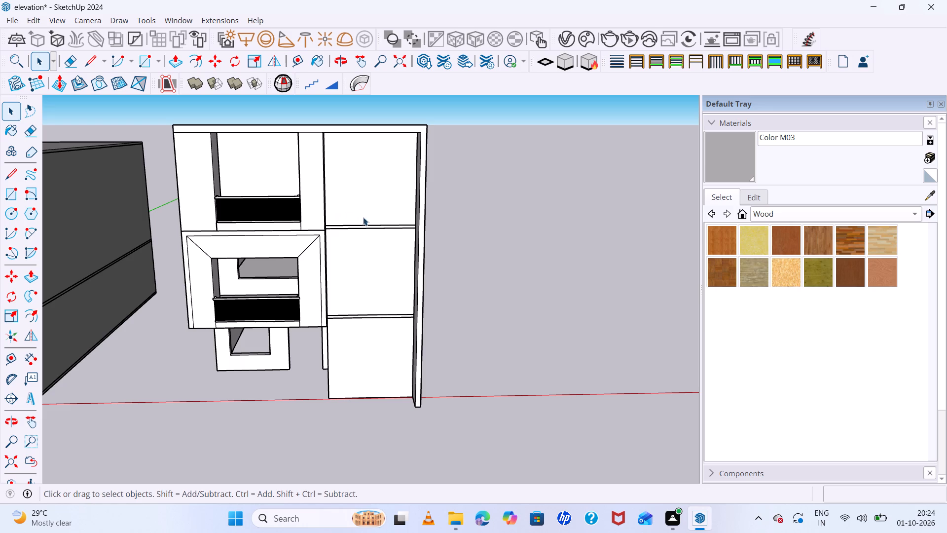
Draw a full-height rectangle about 9' 11 15/16" by 30' 8 3/8" over the three-storey wall bay between the piers and the side fin.
key("r")
middle_click_drag(365, 212, 354, 138)
scroll(342, 133, "up", 6)
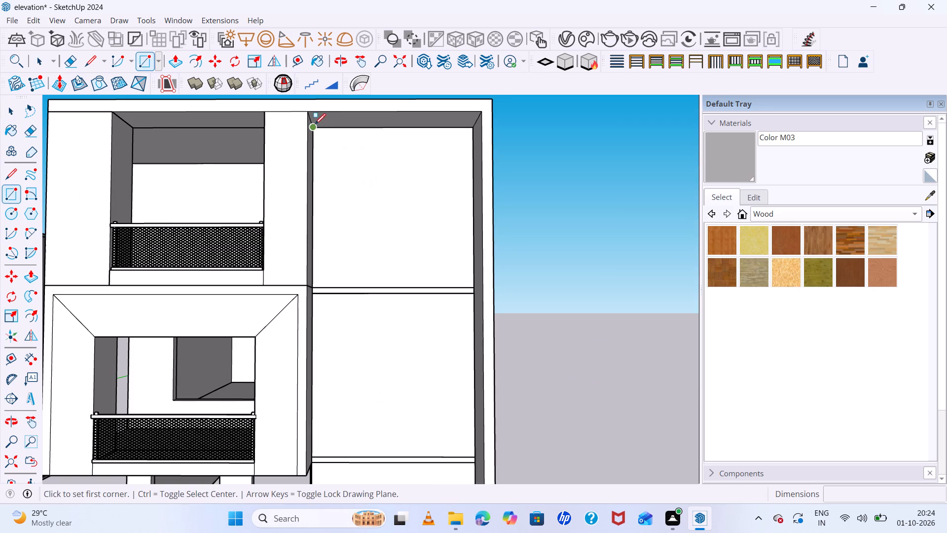
left_click(315, 126)
scroll(428, 216, "down", 7)
scroll(441, 328, "down", 8)
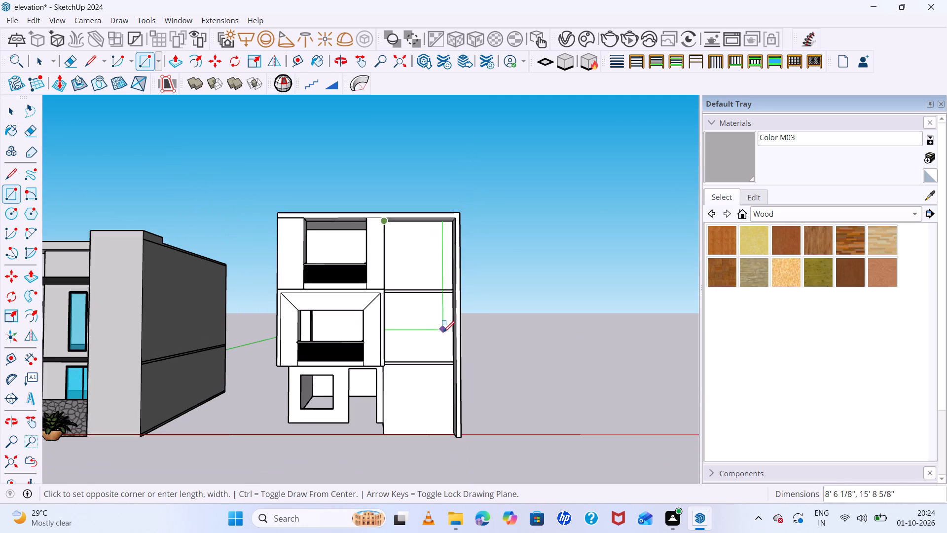
scroll(452, 452, "up", 14)
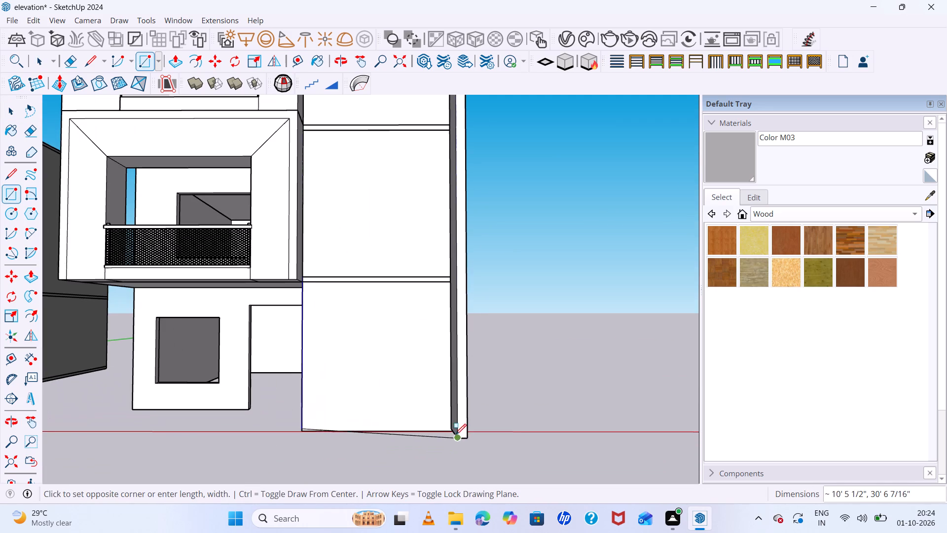
scroll(450, 432, "up", 14)
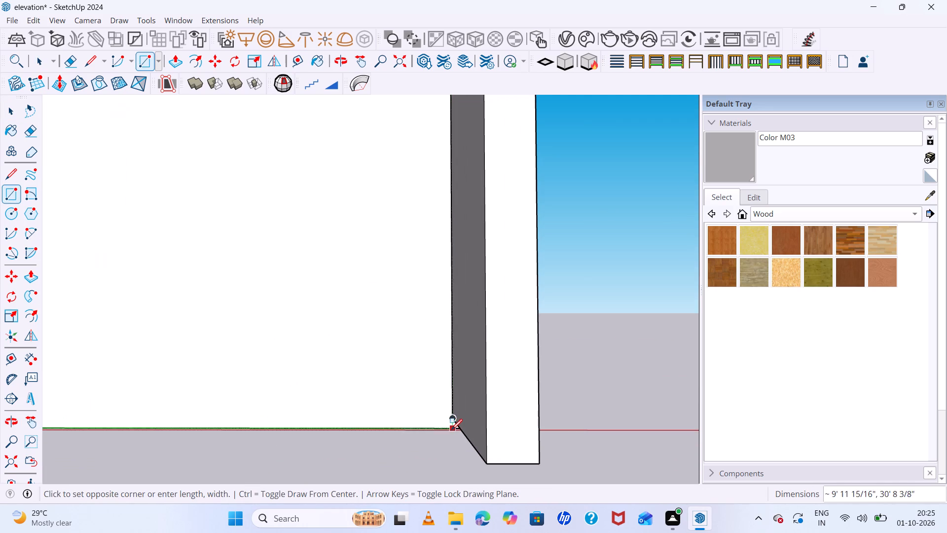
left_click(456, 431)
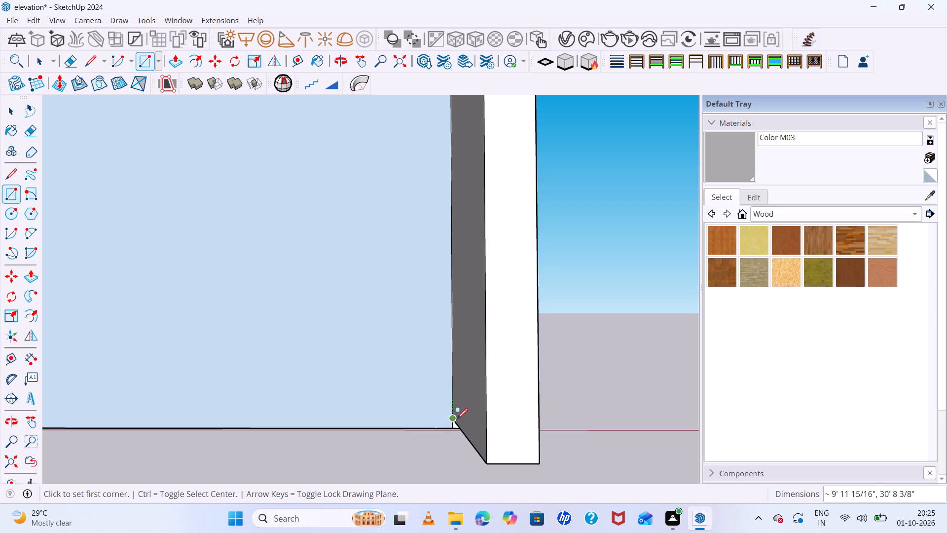
Push/Pull the side fin's underside down about 1 5/8" to the bottom level of the wall.
key("space")
left_click(491, 402)
middle_click_drag(468, 439, 460, 282)
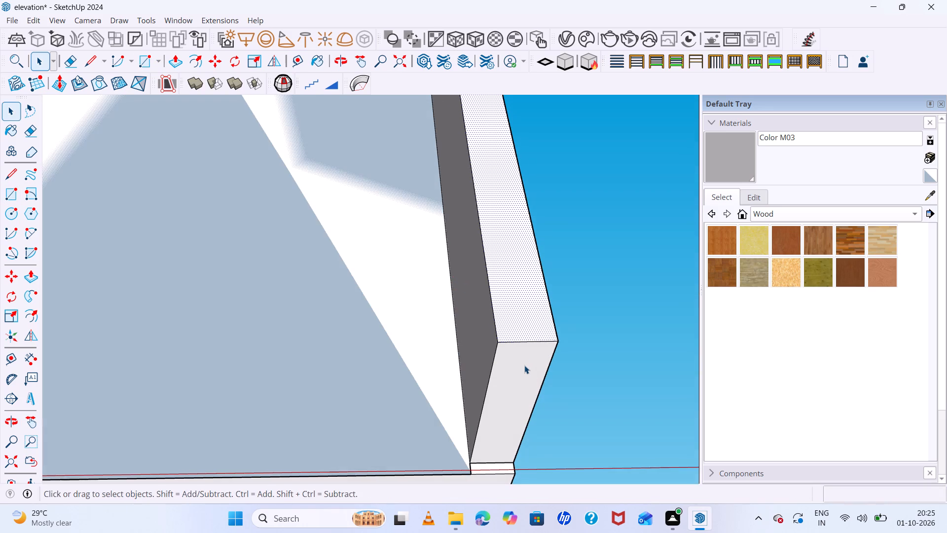
left_click(530, 379)
key("p")
left_click(530, 379)
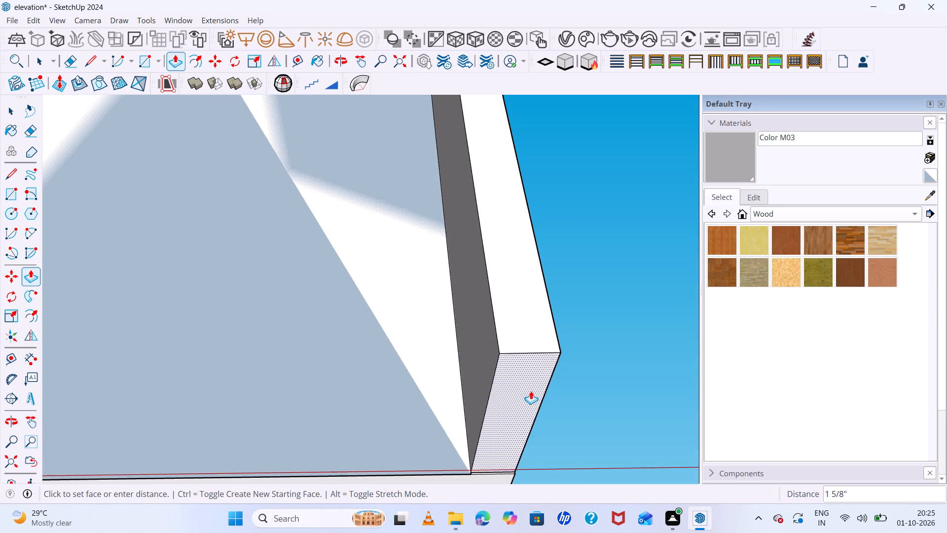
left_click(531, 392)
Push/Pull the new full-height rectangle outward by .5 to form a thin panel over the wall bay.
middle_click_drag(562, 334, 577, 427)
key("space")
left_click(410, 311)
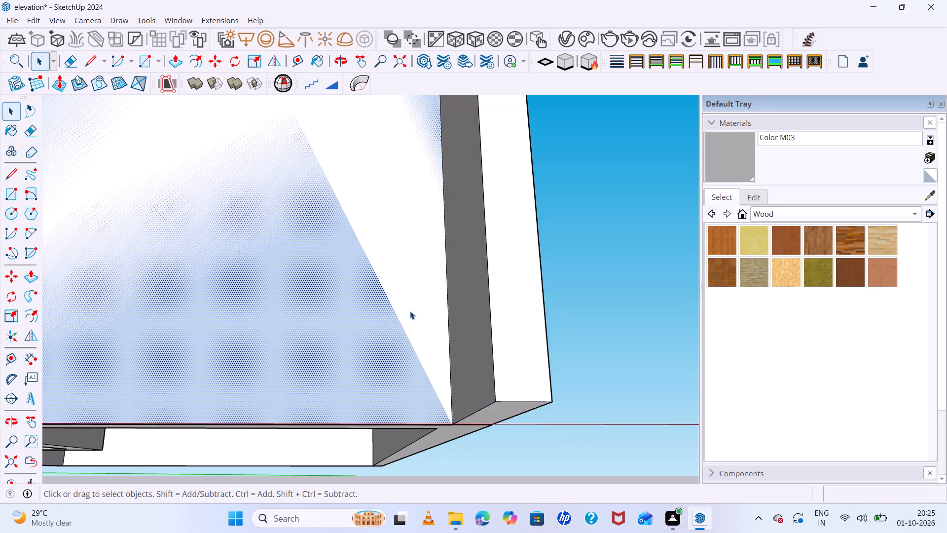
key("p")
left_click(410, 311)
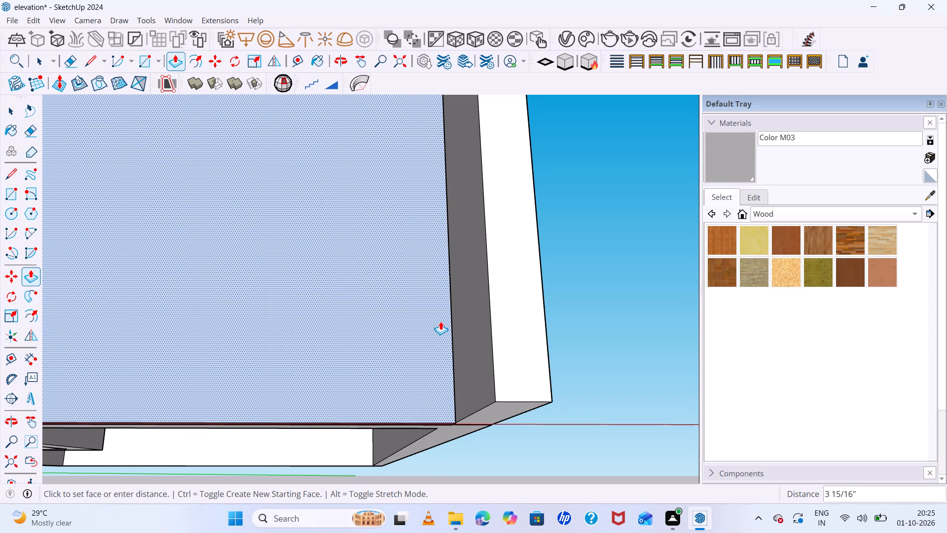
type(".5")
key("Return")
Reverse the front face of the full-height panel.
key("space")
left_click(424, 315)
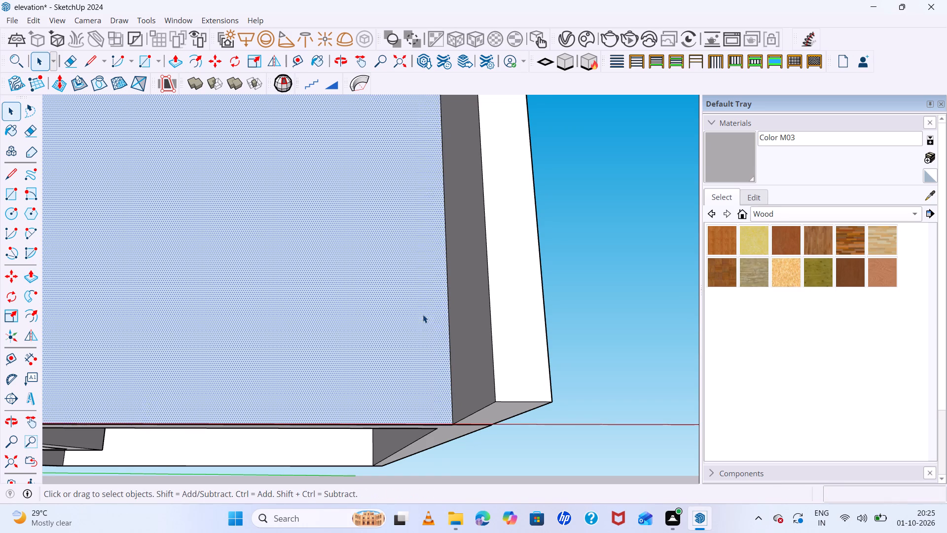
right_click(423, 314)
left_click(463, 184)
Examine the front and side of the block with its full-height panel, alongside the neighbouring house.
scroll(444, 283, "down", 8)
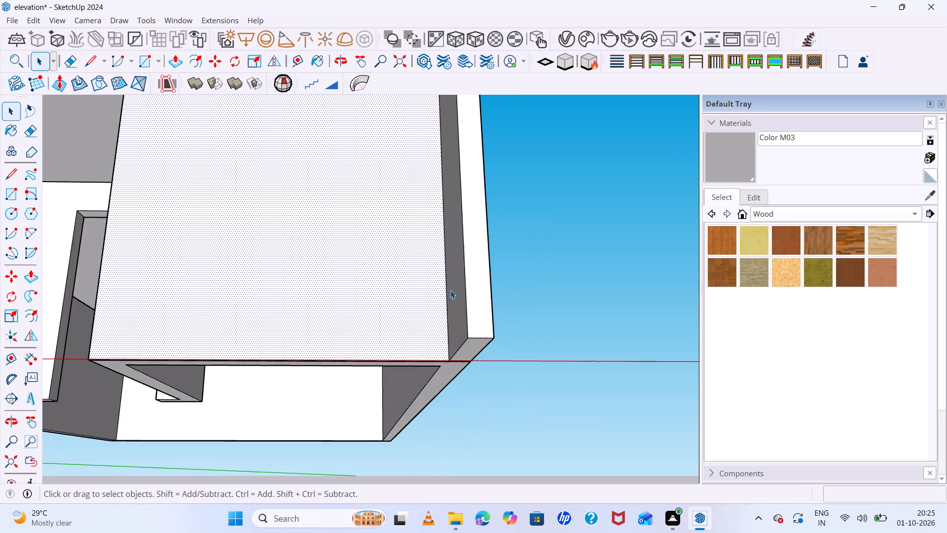
scroll(450, 290, "down", 3)
middle_click_drag(479, 309, 469, 452)
scroll(484, 341, "down", 20)
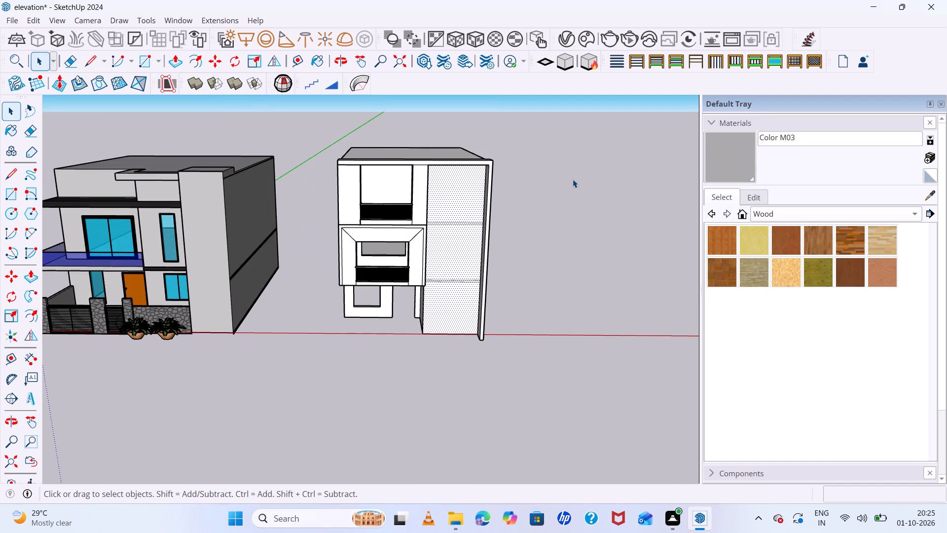
middle_click_drag(569, 179, 565, 113)
key("space")
left_click(448, 199)
scroll(463, 219, "up", 6)
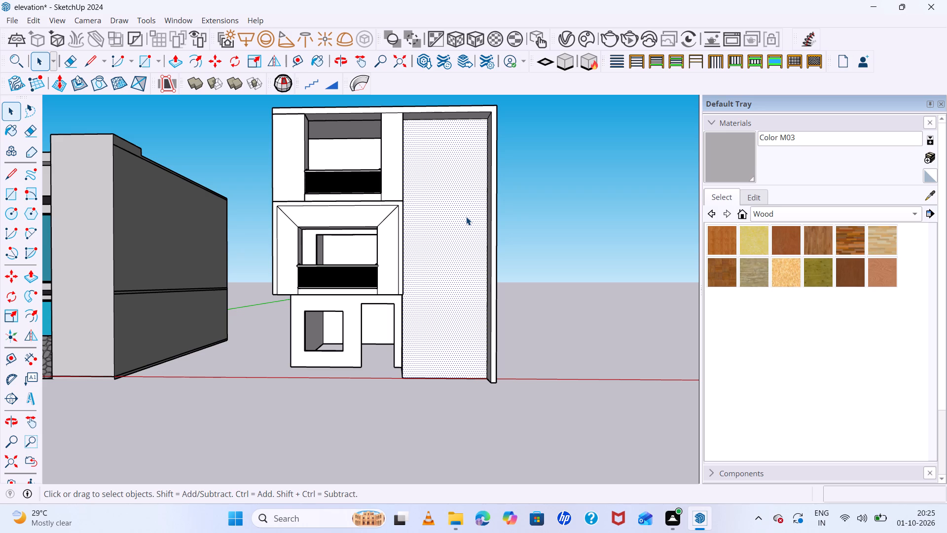
middle_click_drag(478, 254, 433, 267)
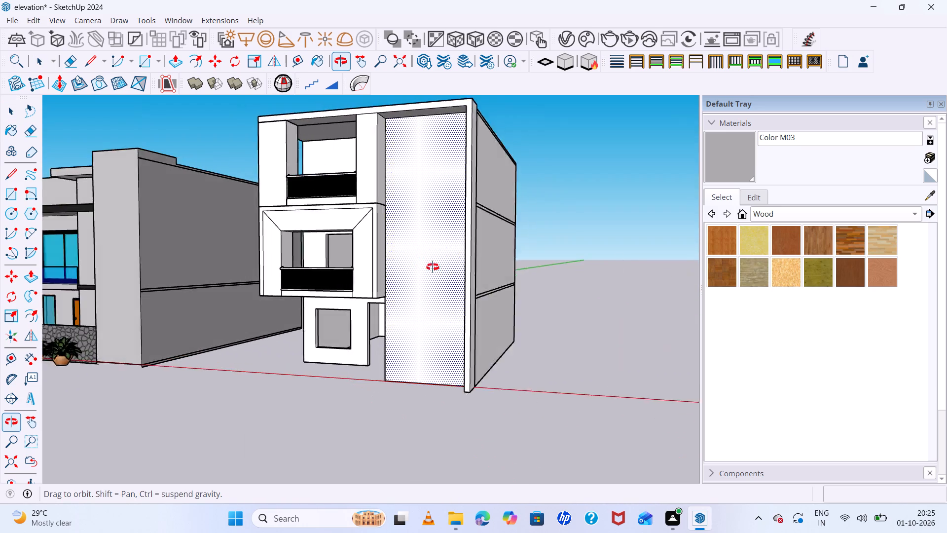
middle_click_drag(433, 267, 441, 268)
key("space")
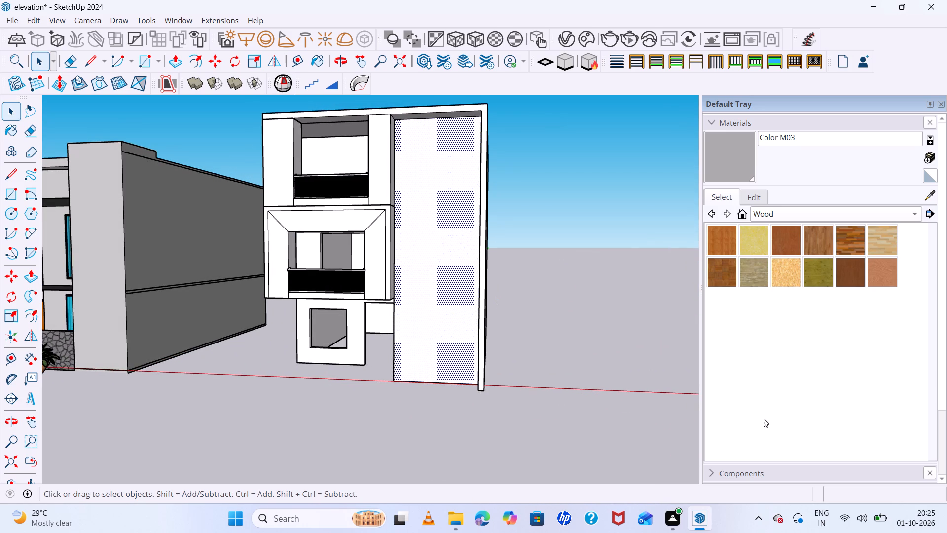
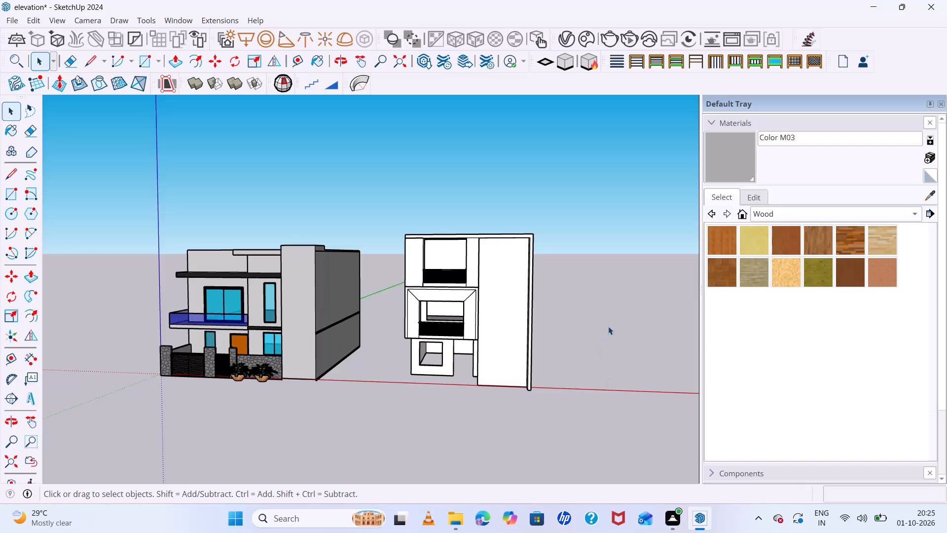
Examine the front elevation of the unfinished white three-storey building beside the finished house.
scroll(605, 320, "down", 2)
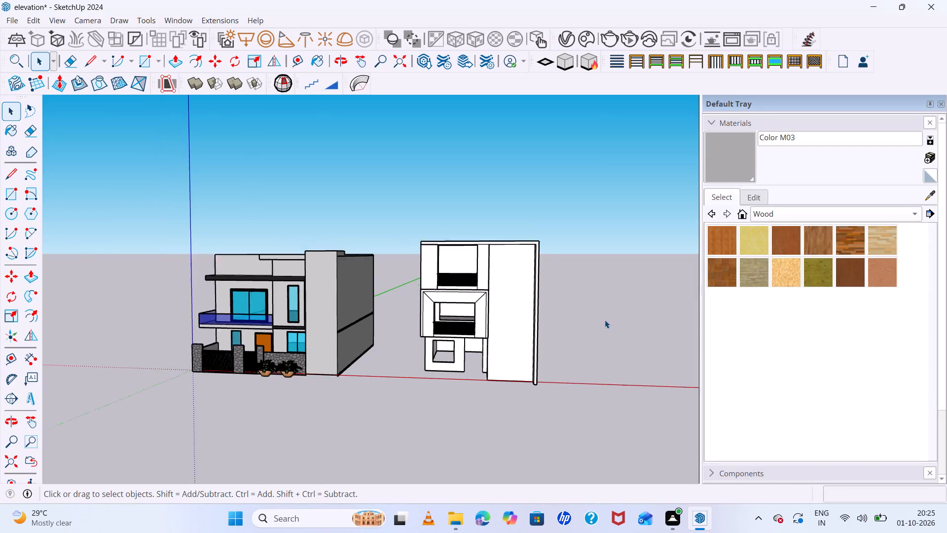
scroll(605, 320, "down", 2)
middle_click_drag(583, 318, 593, 266)
scroll(511, 287, "up", 10)
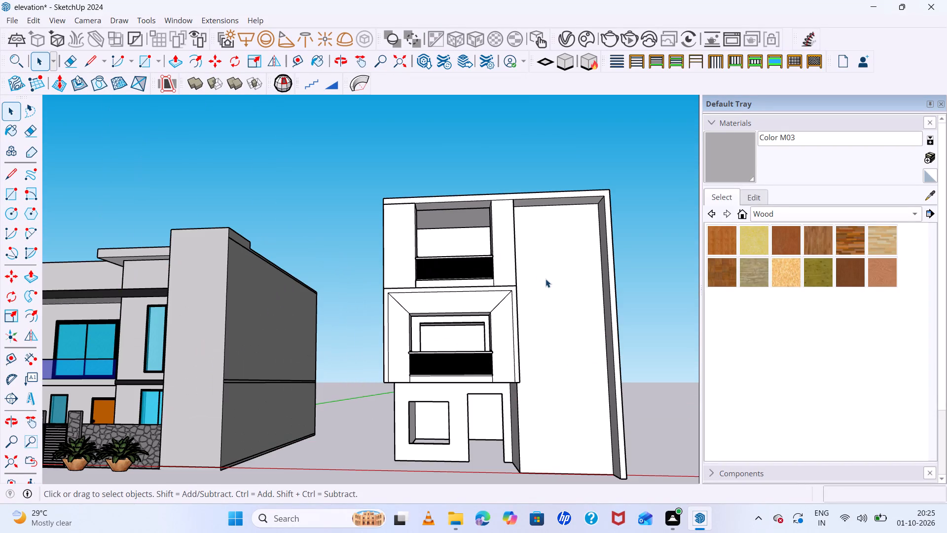
middle_click_drag(550, 287, 544, 383)
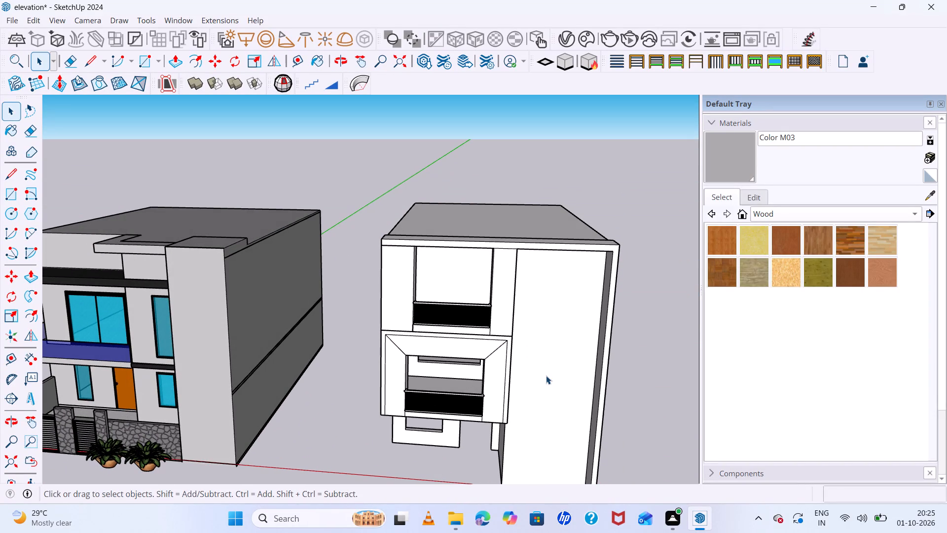
left_click(17, 23)
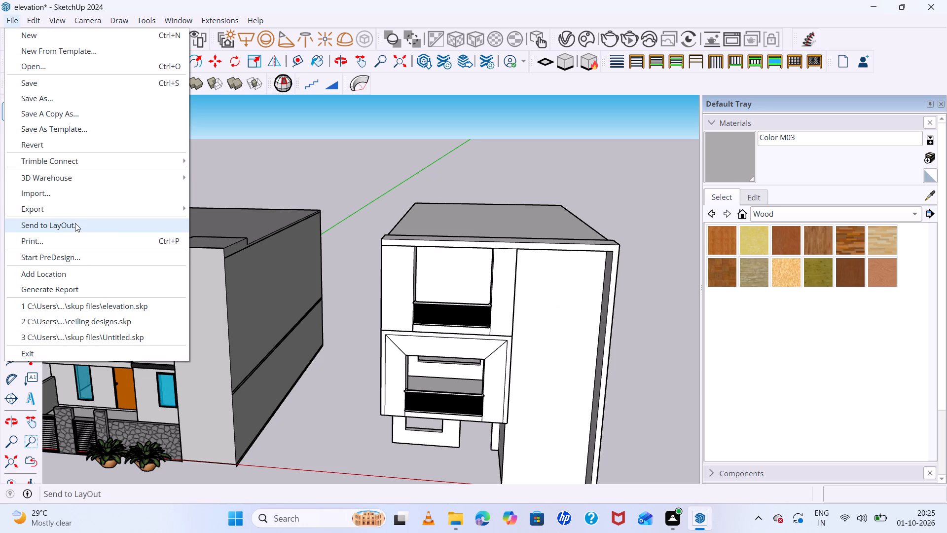
left_click(385, 162)
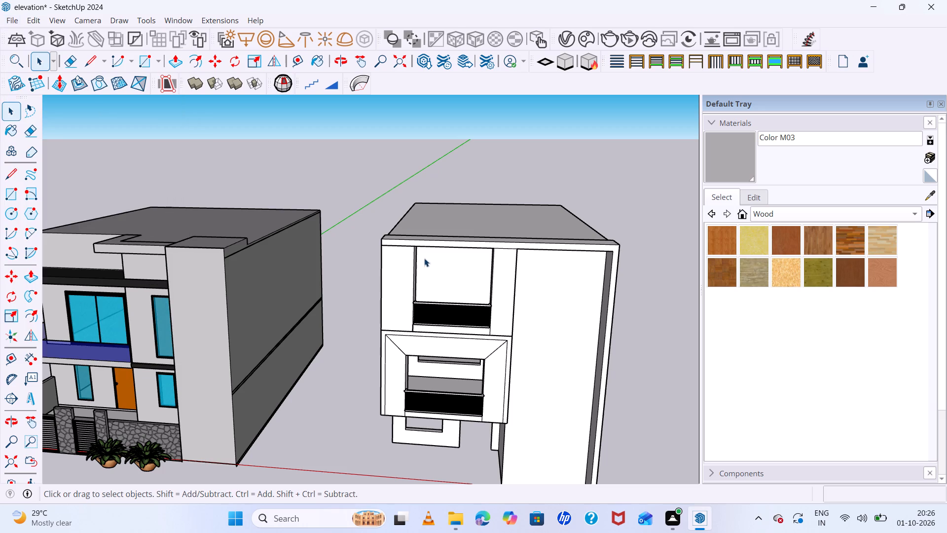
middle_click_drag(432, 273, 444, 224)
middle_click_drag(544, 306, 559, 242)
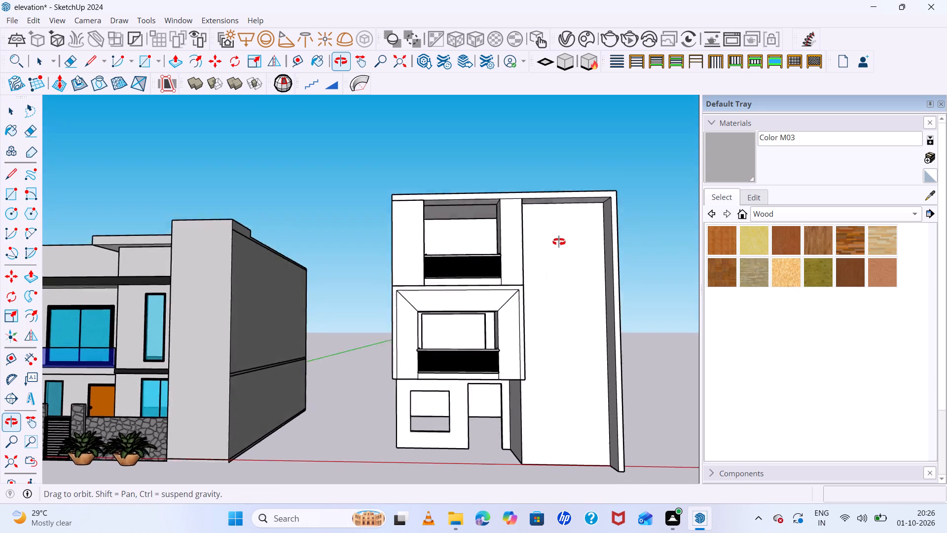
middle_click_drag(559, 242, 504, 266)
scroll(535, 278, "up", 4)
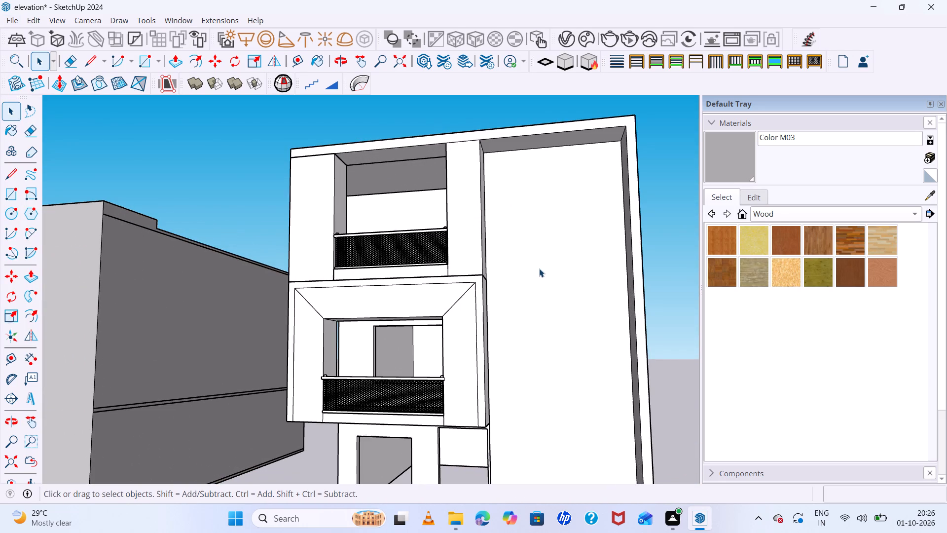
scroll(602, 224, "down", 3)
middle_click_drag(601, 221, 594, 268)
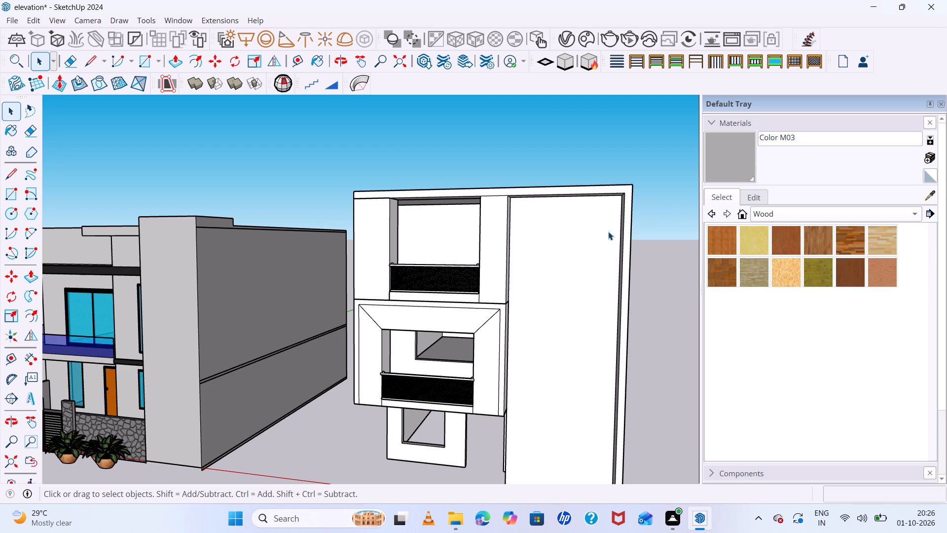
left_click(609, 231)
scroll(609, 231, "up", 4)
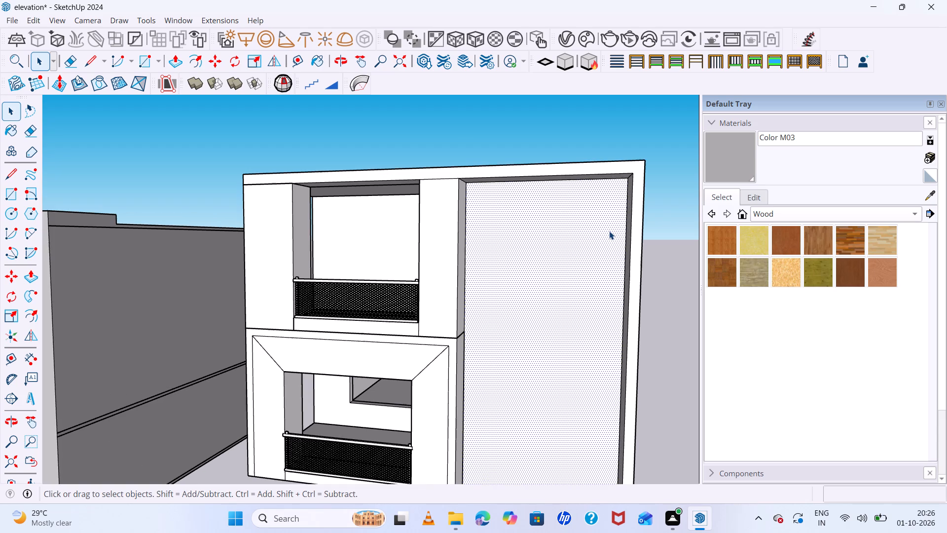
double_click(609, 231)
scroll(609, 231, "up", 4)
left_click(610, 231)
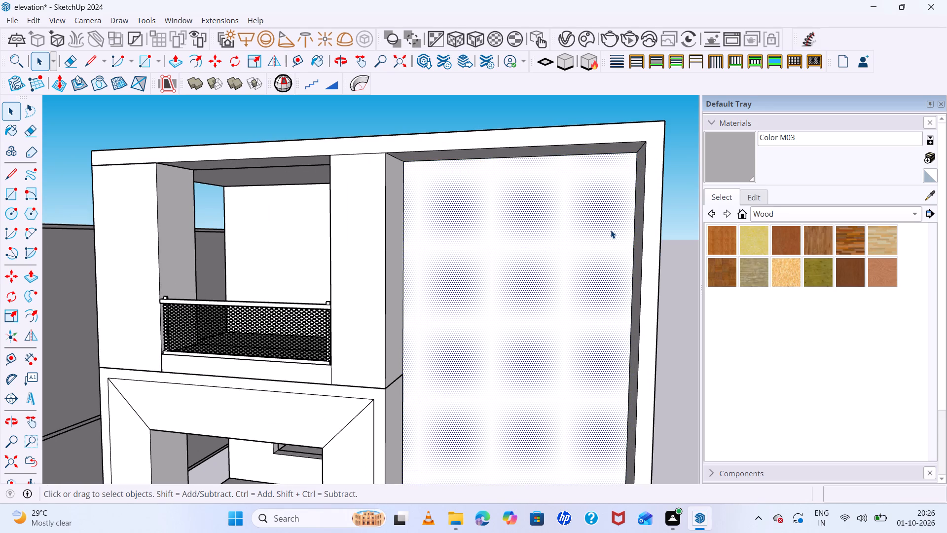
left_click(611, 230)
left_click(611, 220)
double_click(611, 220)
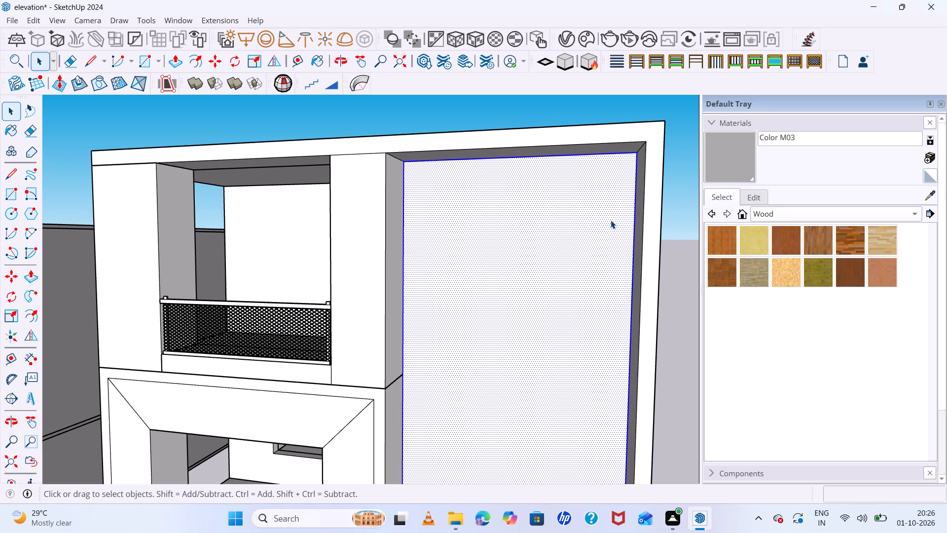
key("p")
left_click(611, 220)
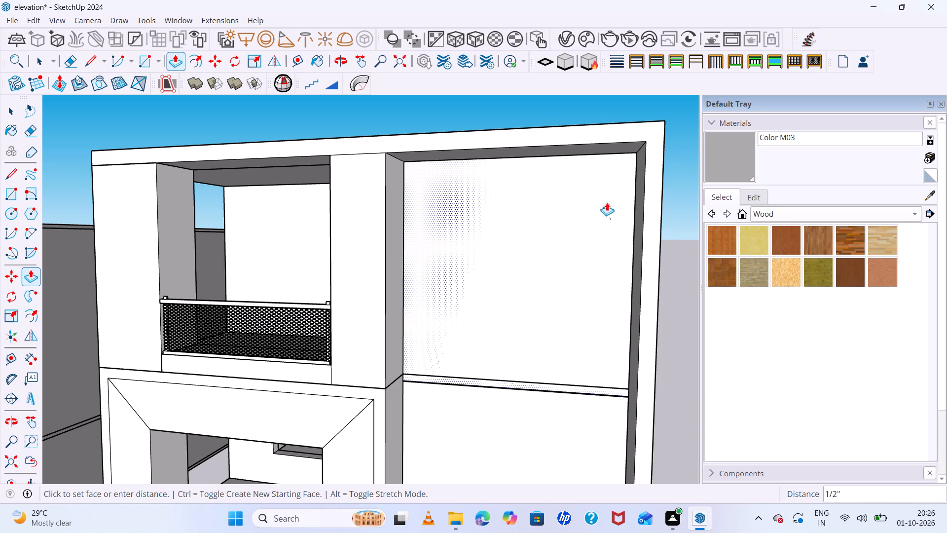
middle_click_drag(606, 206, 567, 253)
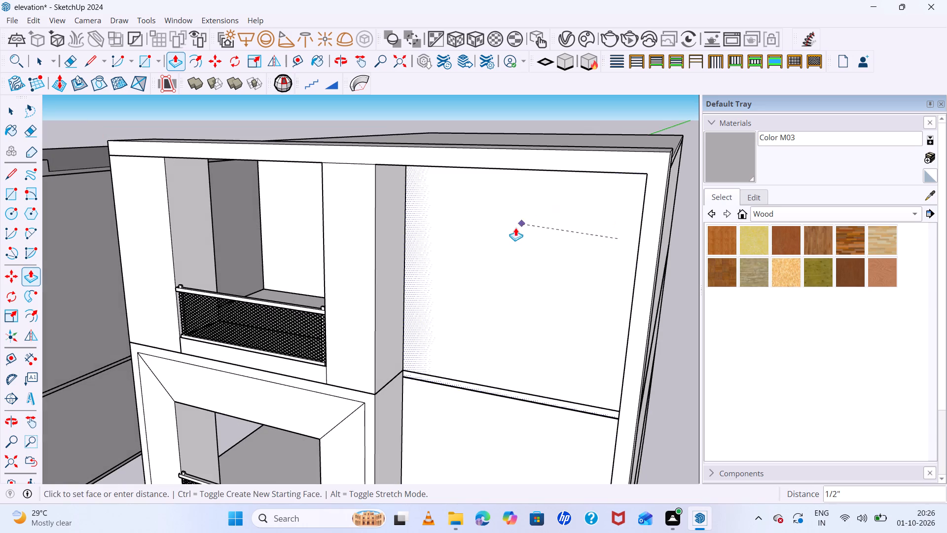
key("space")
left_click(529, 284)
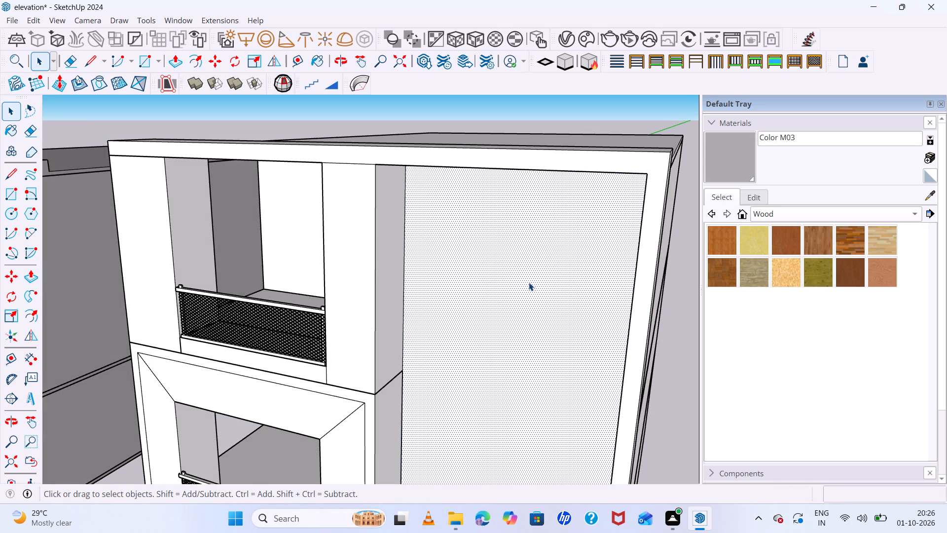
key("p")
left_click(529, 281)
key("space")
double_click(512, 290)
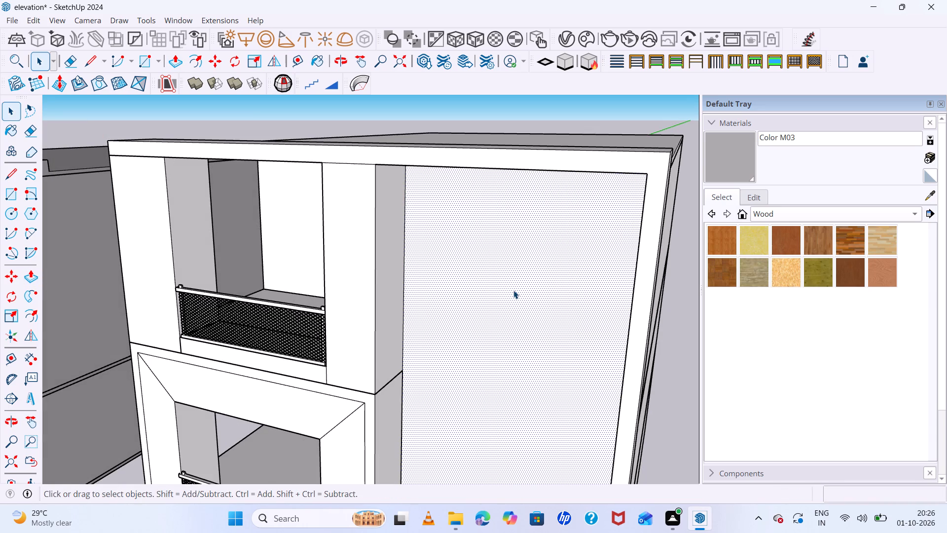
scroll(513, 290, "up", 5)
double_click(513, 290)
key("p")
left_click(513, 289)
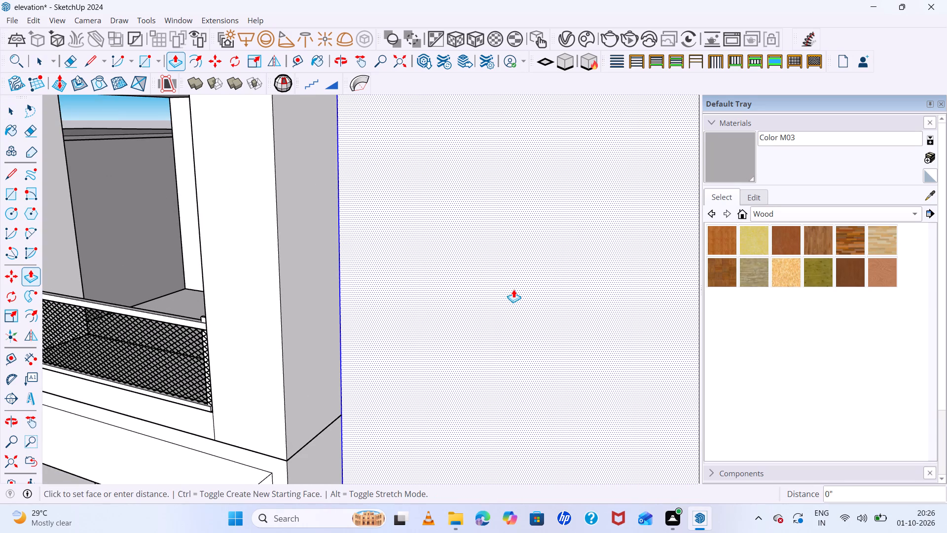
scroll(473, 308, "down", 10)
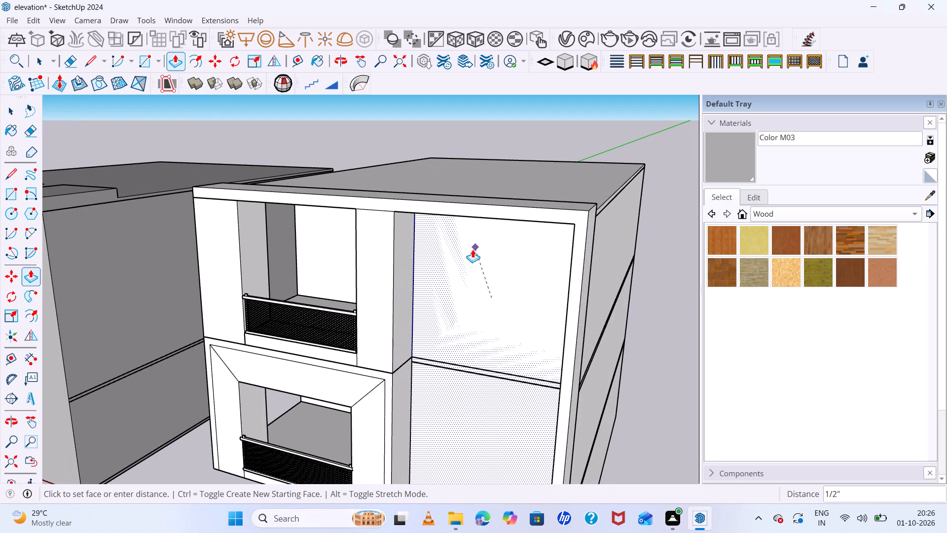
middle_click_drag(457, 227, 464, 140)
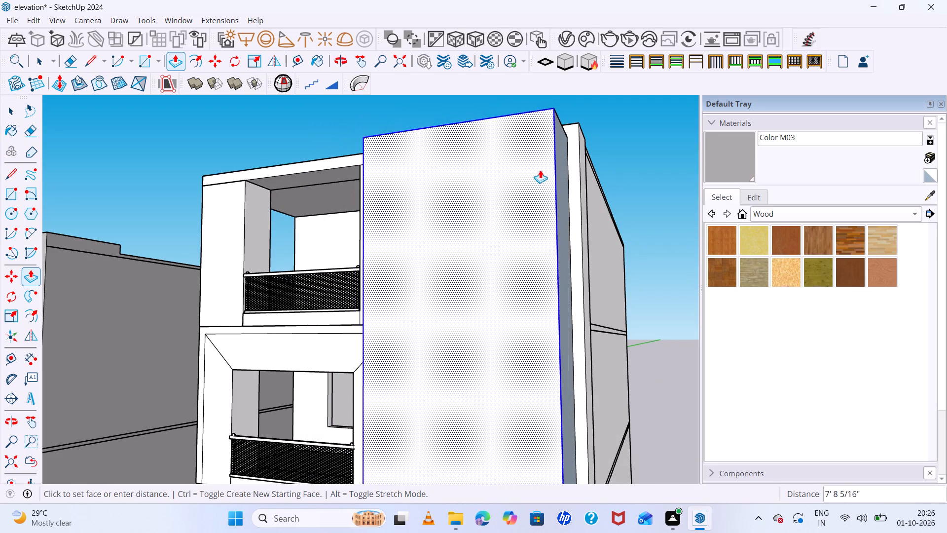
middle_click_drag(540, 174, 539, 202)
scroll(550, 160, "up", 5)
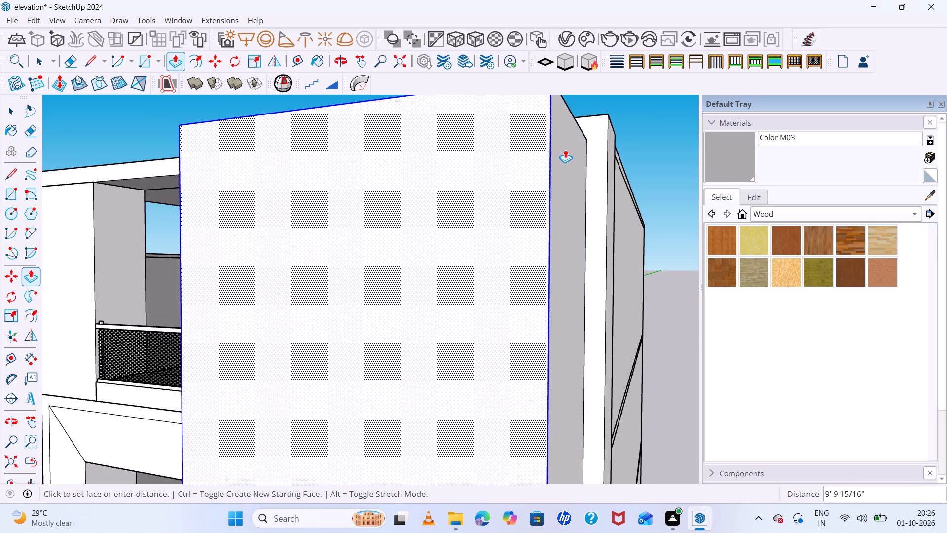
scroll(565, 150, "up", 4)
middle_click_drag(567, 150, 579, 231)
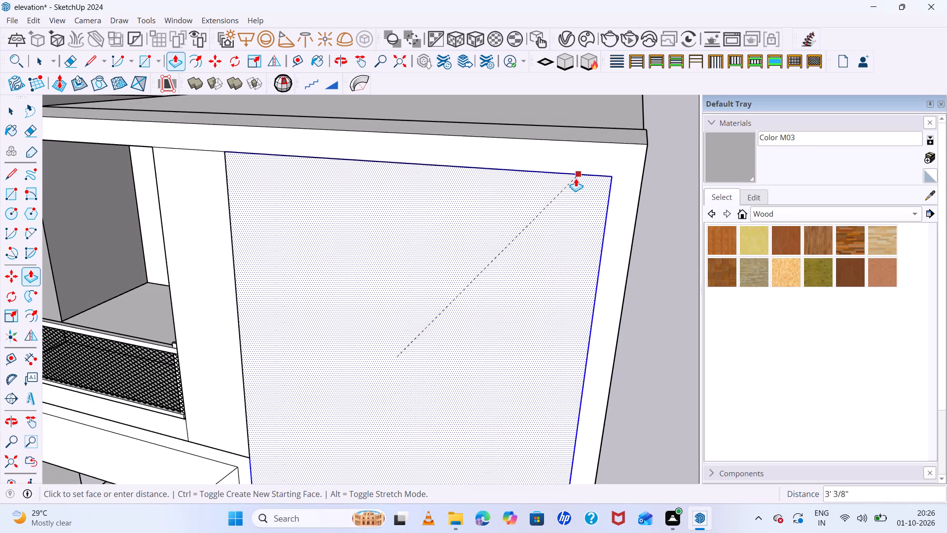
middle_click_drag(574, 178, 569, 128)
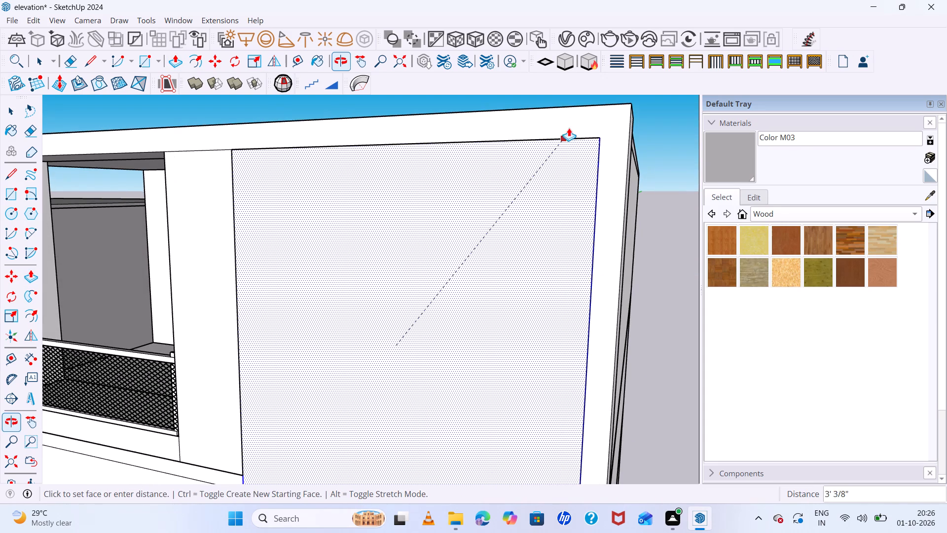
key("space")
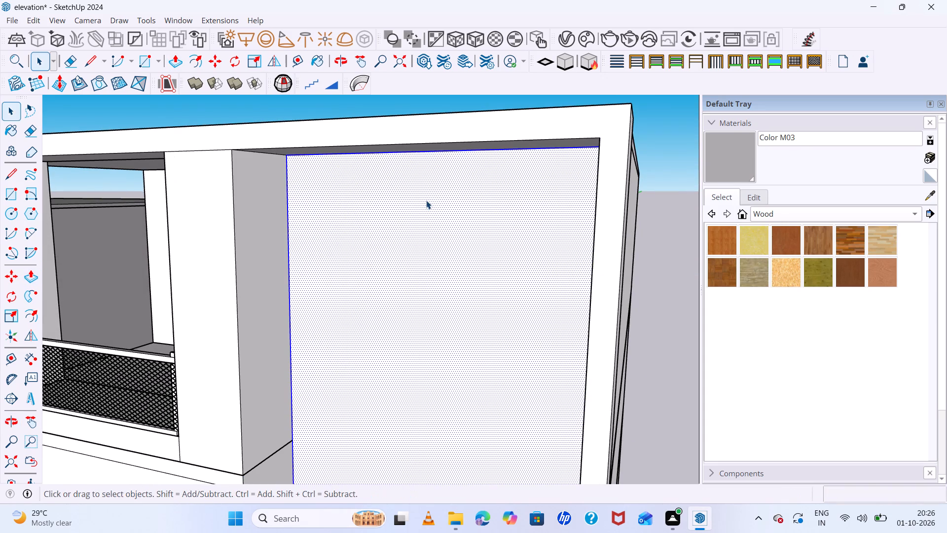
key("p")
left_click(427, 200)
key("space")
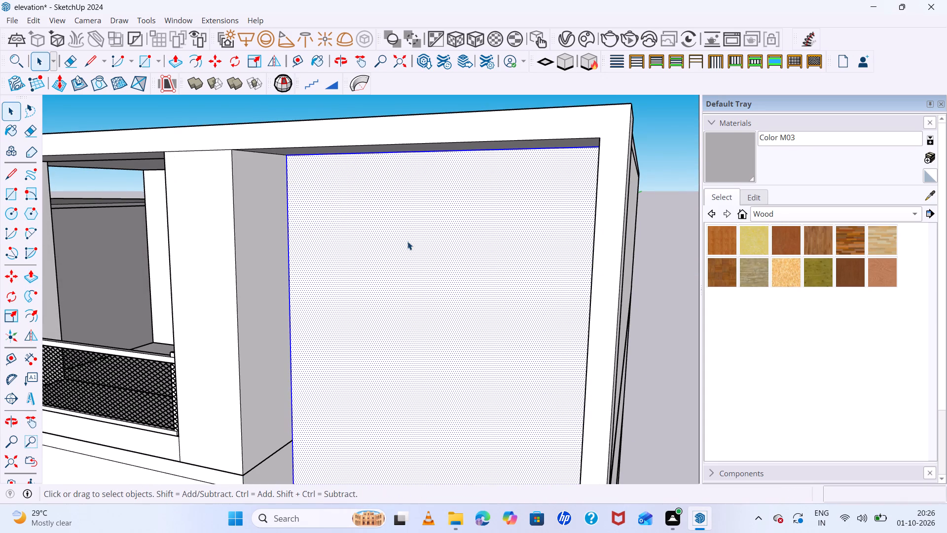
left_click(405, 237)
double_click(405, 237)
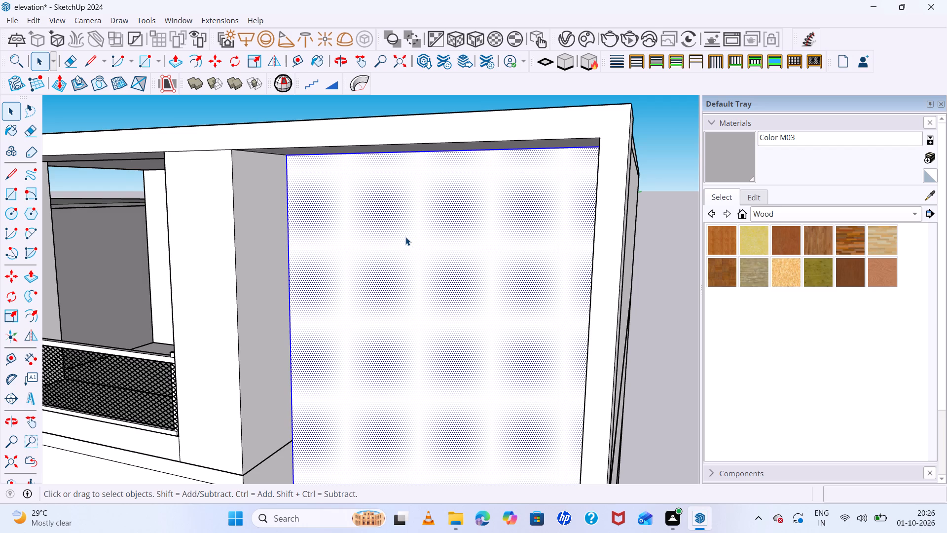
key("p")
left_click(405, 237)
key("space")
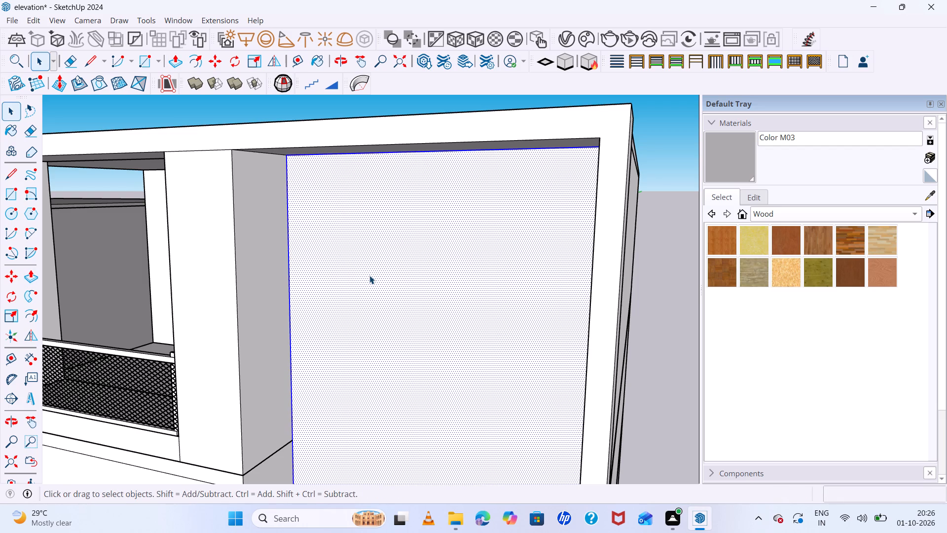
Push/Pull the tall recessed wall panel on the white building's front outward 3' 3/8", flush with its surrounding frame.
left_click(369, 275)
middle_click_drag(370, 276, 451, 375)
triple_click(448, 300)
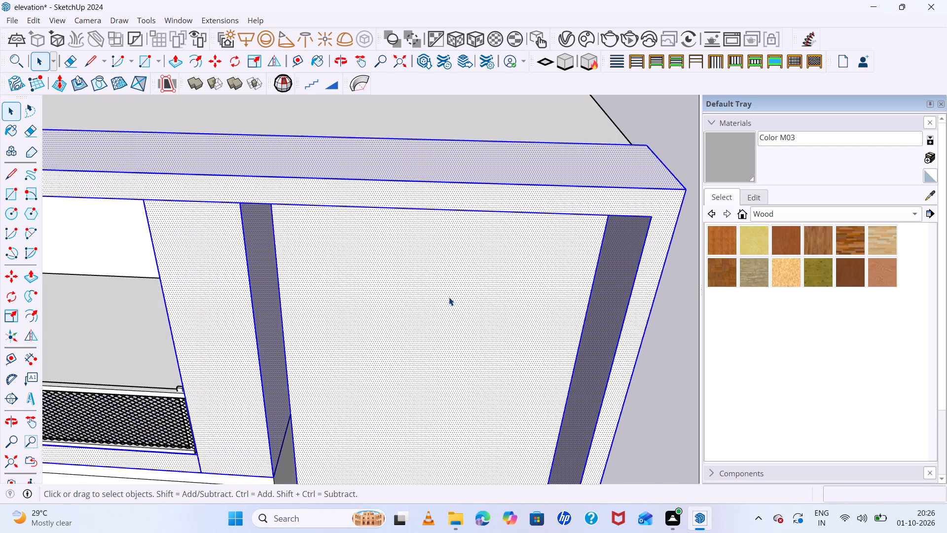
scroll(449, 296, "down", 5)
left_click(449, 293)
key("p")
left_click(449, 292)
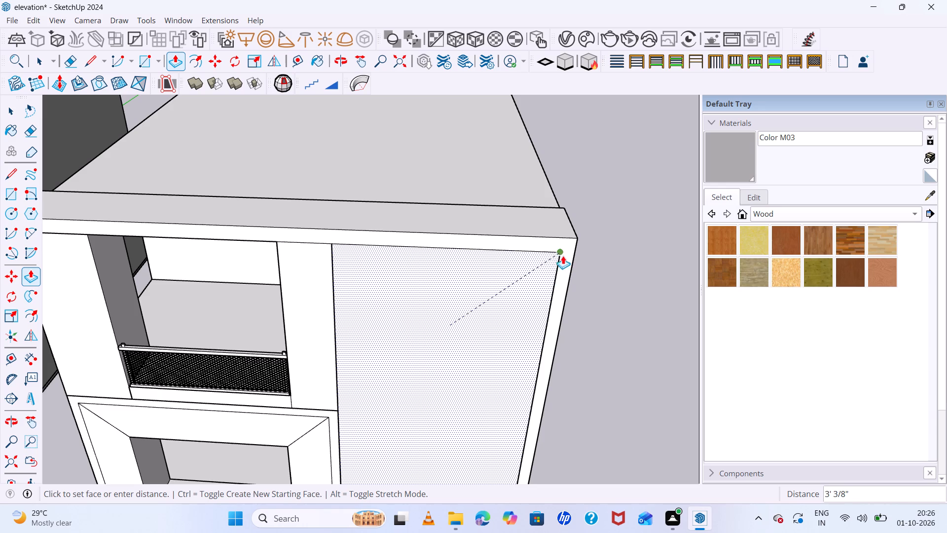
left_click(561, 253)
key("space")
Reverse the blue back-facing ground-floor side face of the tall front wall on the white building.
scroll(394, 329, "down", 8)
middle_click_drag(429, 362, 437, 301)
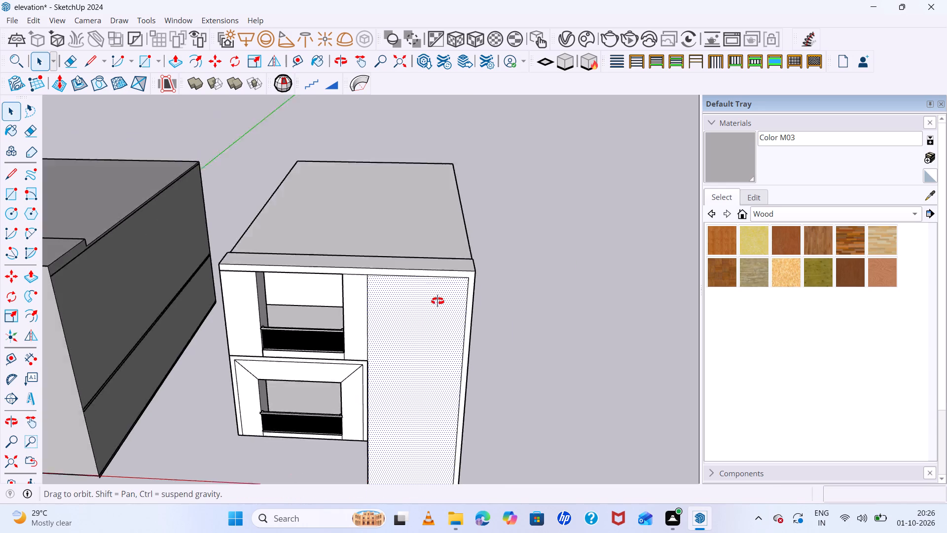
middle_click_drag(437, 301, 455, 200)
scroll(434, 286, "down", 8)
scroll(454, 368, "down", 3)
middle_click_drag(439, 407, 693, 426)
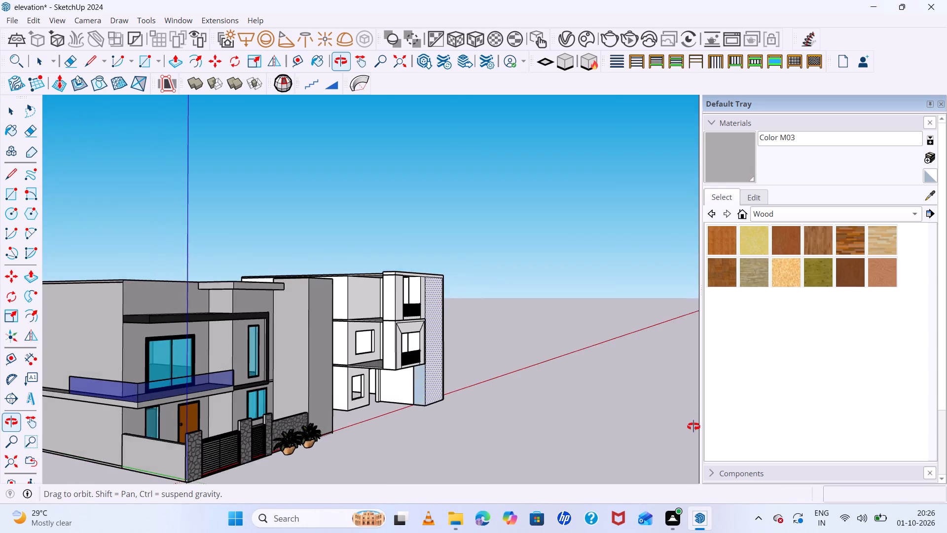
middle_click_drag(693, 426, 180, 403)
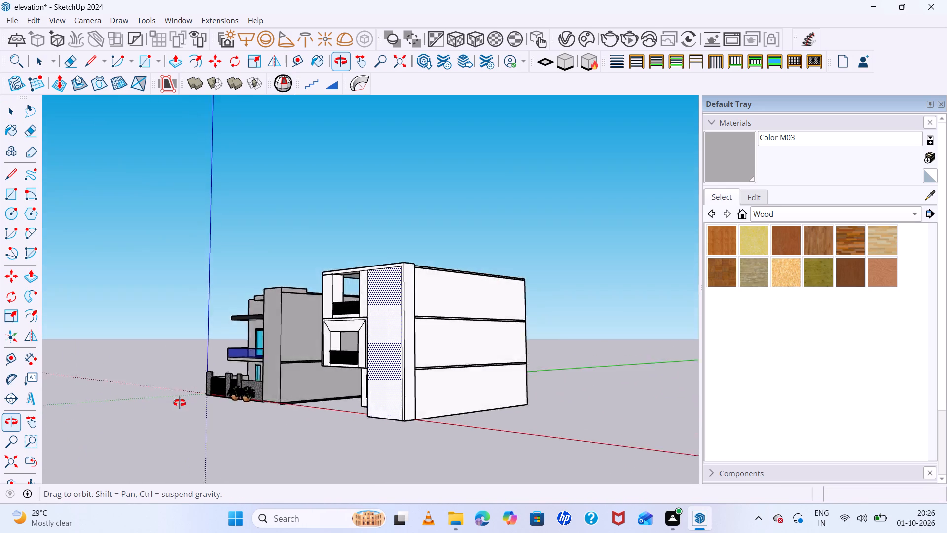
middle_click_drag(180, 403, 694, 406)
scroll(675, 409, "down", 1)
scroll(491, 412, "up", 7)
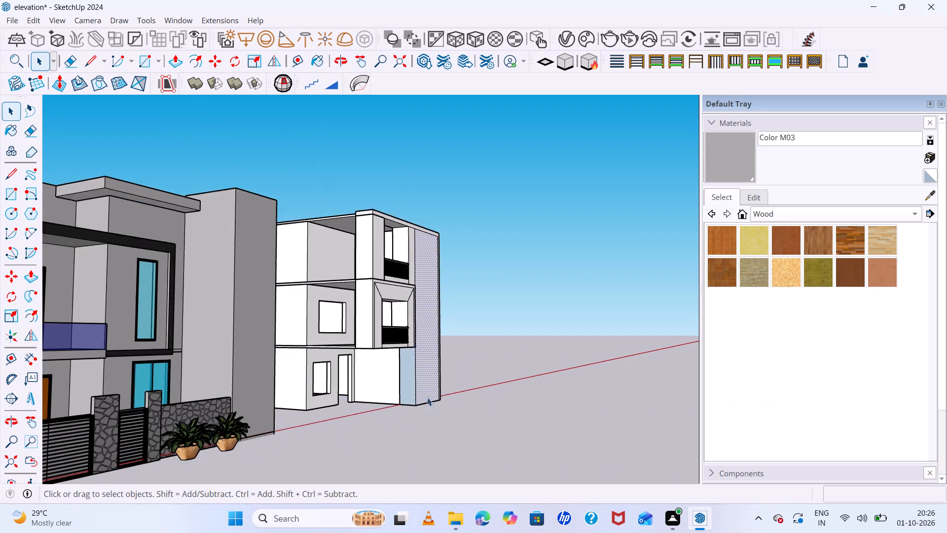
scroll(397, 394, "up", 6)
key("space")
left_click(410, 368)
right_click(423, 382)
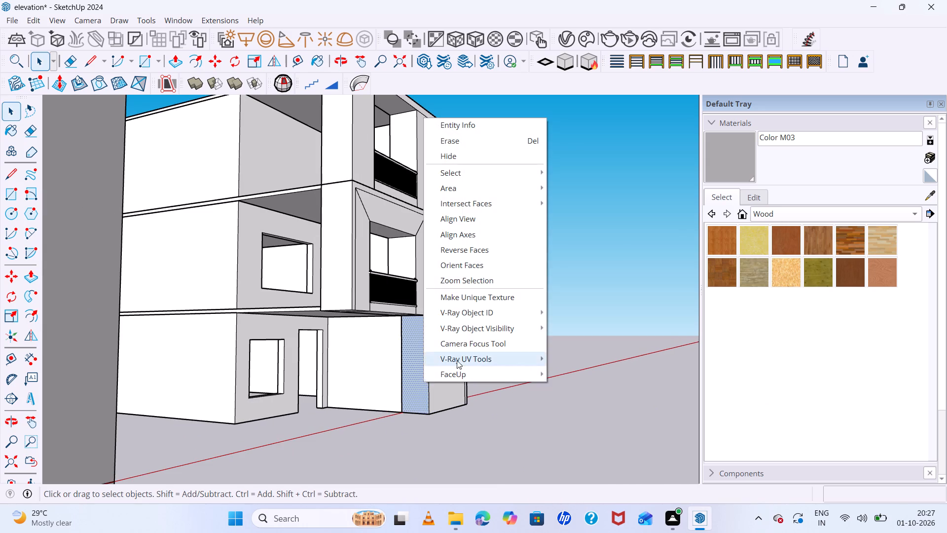
left_click(481, 253)
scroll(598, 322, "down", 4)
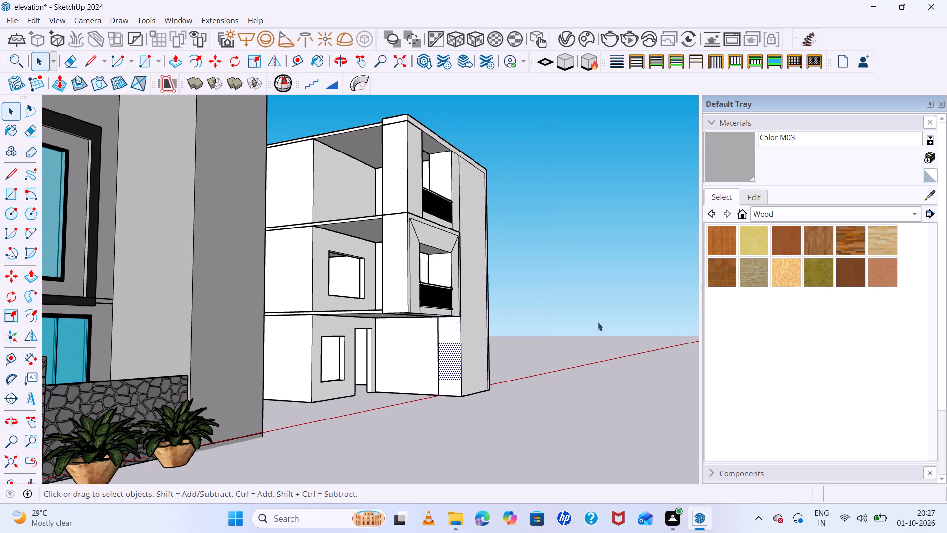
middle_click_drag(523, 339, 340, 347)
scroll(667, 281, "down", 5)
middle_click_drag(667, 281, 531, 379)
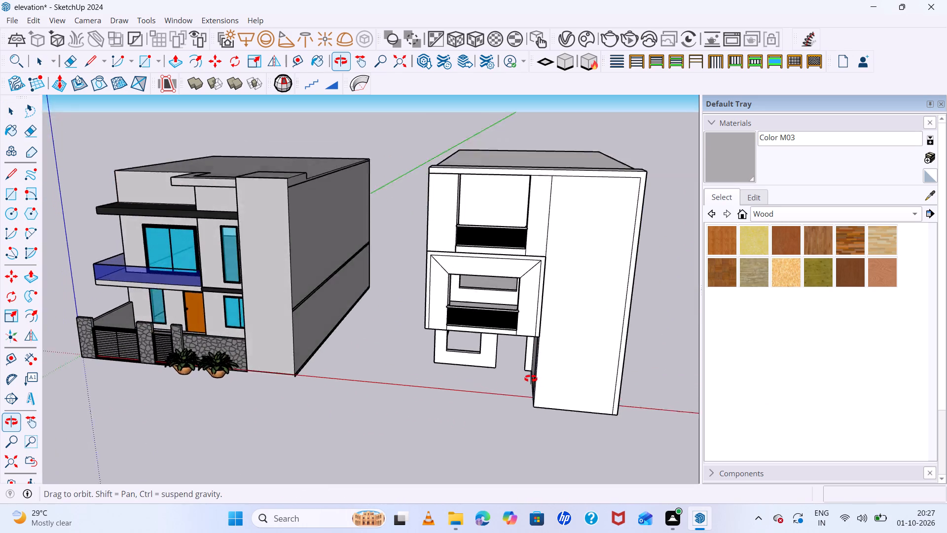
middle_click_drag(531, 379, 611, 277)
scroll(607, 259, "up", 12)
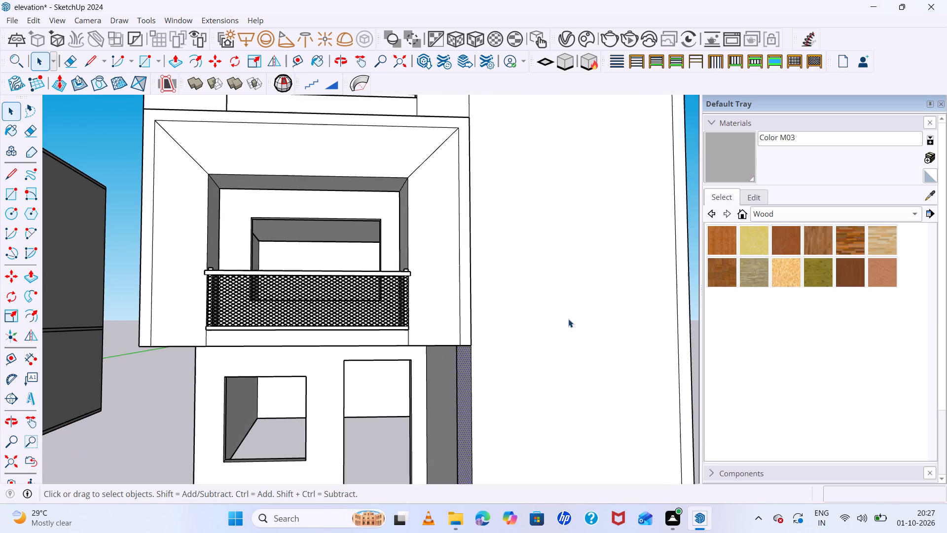
Push/Pull the tall blank wall panel on the white building's front inward about 2' 10 5/8".
scroll(568, 319, "up", 1)
middle_click_drag(555, 362, 486, 367)
scroll(512, 339, "down", 14)
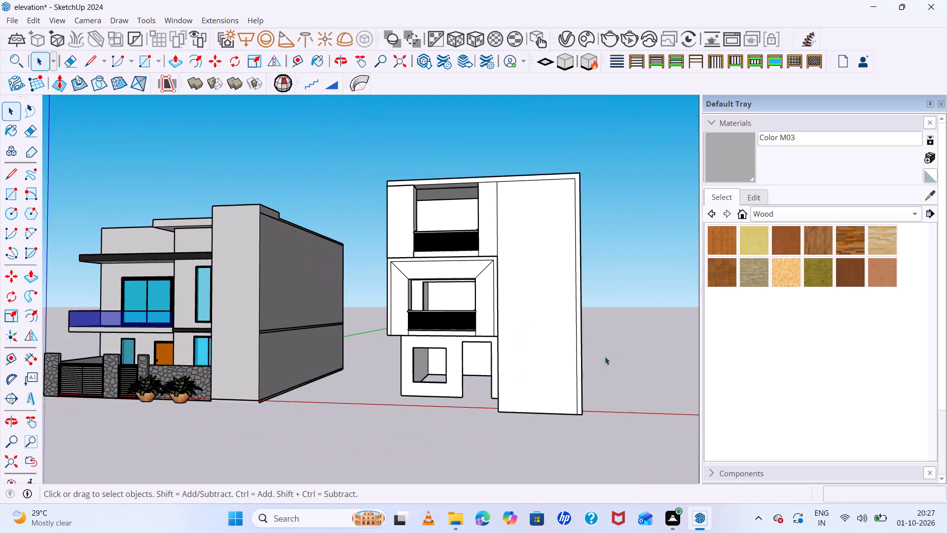
middle_click_drag(607, 363, 662, 380)
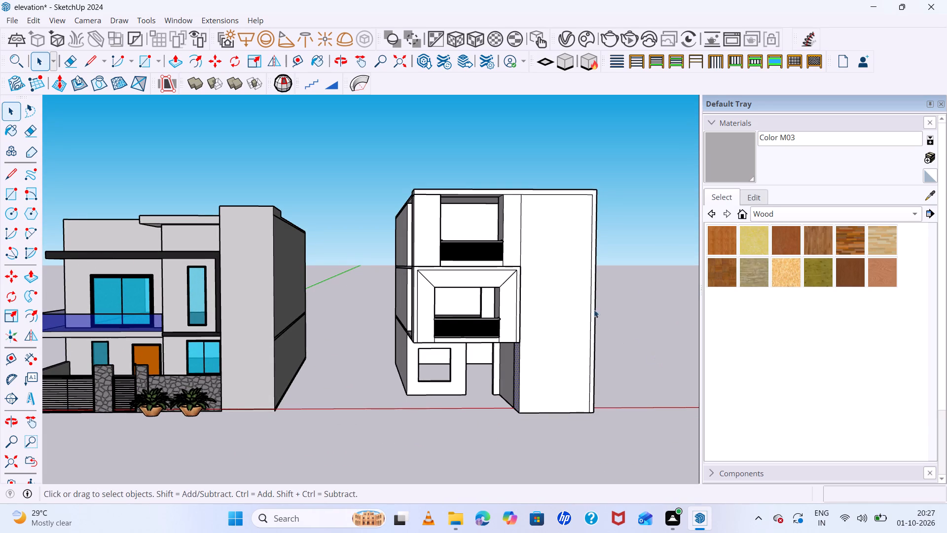
left_click(577, 252)
scroll(576, 251, "up", 6)
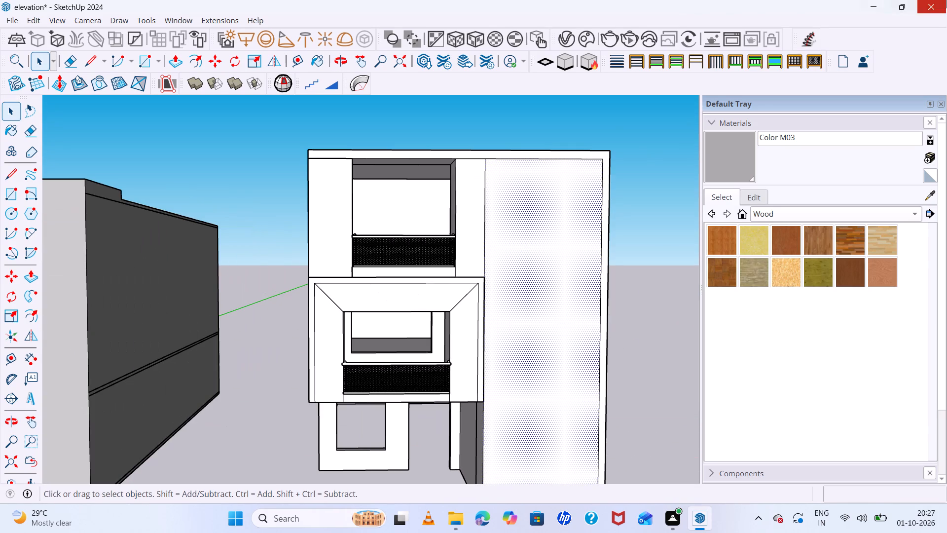
key("p")
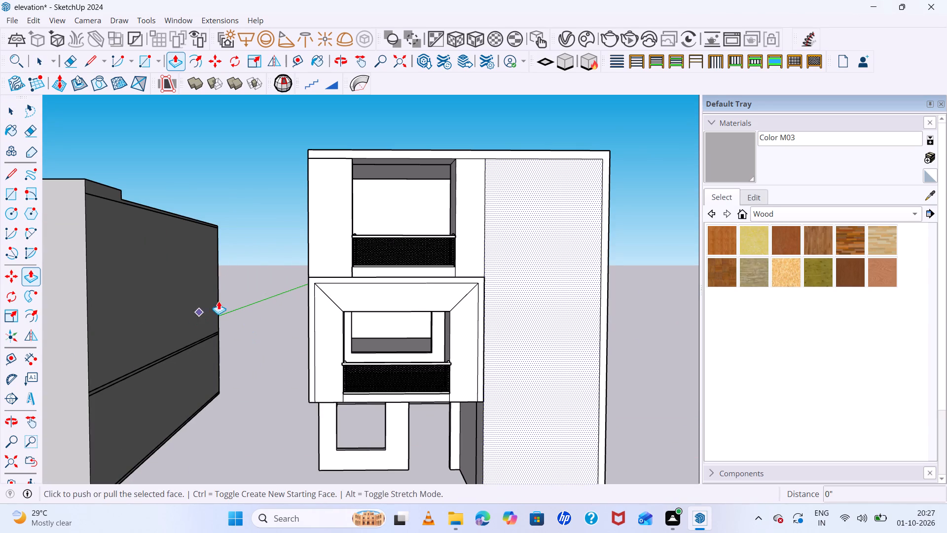
left_click(537, 171)
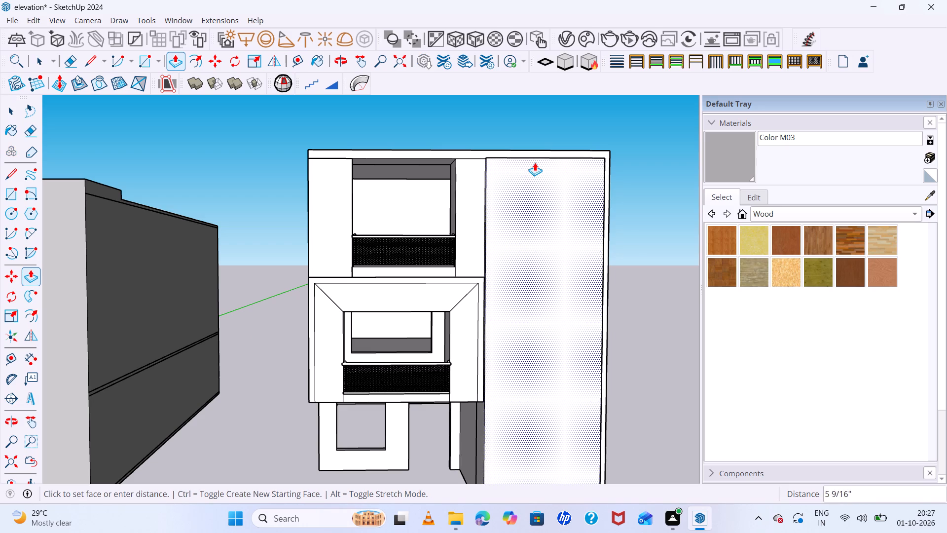
middle_click_drag(535, 162, 533, 223)
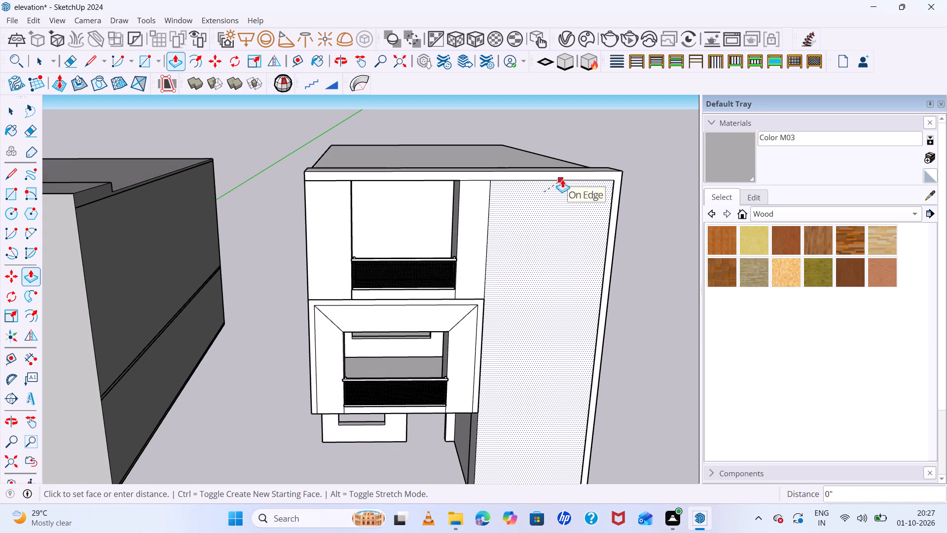
middle_click_drag(553, 175, 557, 269)
scroll(561, 225, "up", 4)
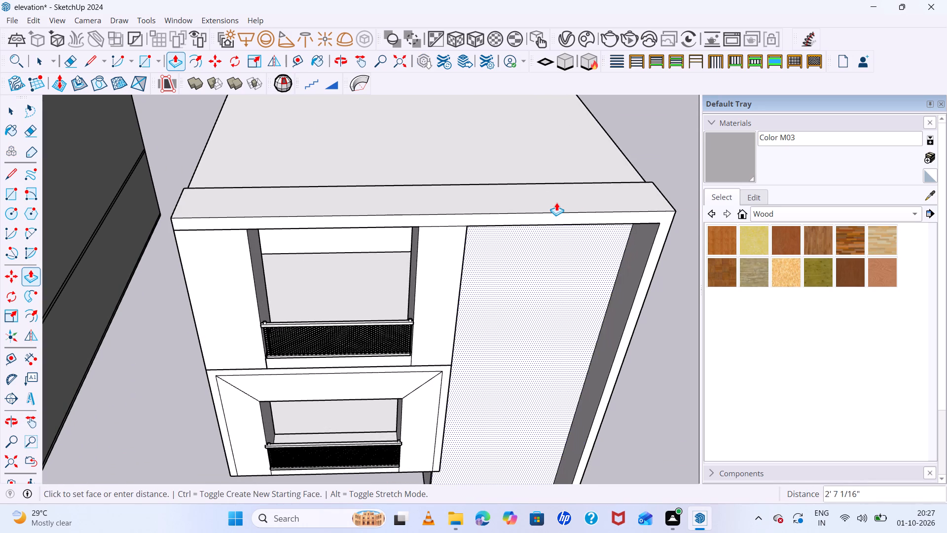
left_click(556, 201)
Place a guide on the white building's roof-edge slab, parallel to its front edge and about 1' 3 5/8" behind it.
middle_click_drag(600, 338, 560, 196)
scroll(532, 201, "down", 4)
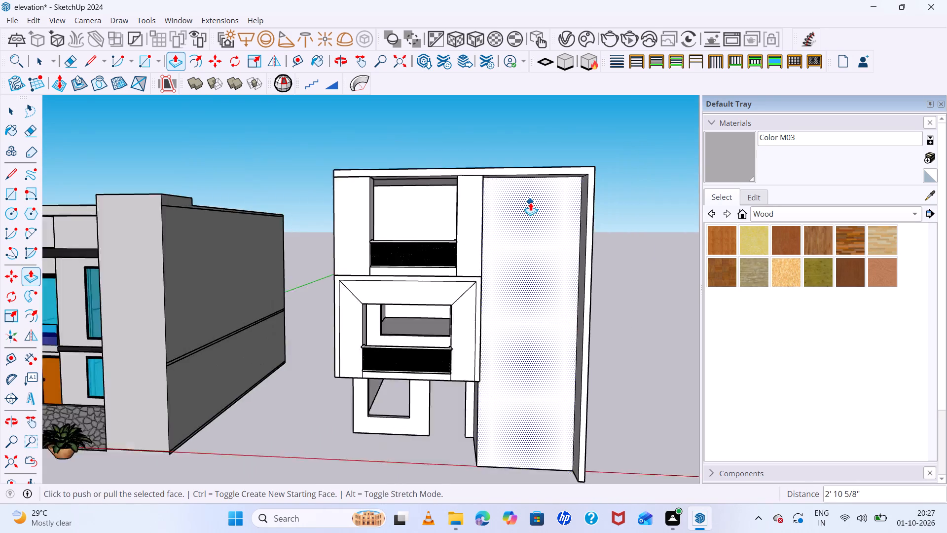
scroll(530, 202, "down", 8)
middle_click_drag(582, 307, 576, 441)
middle_click_drag(566, 287, 560, 362)
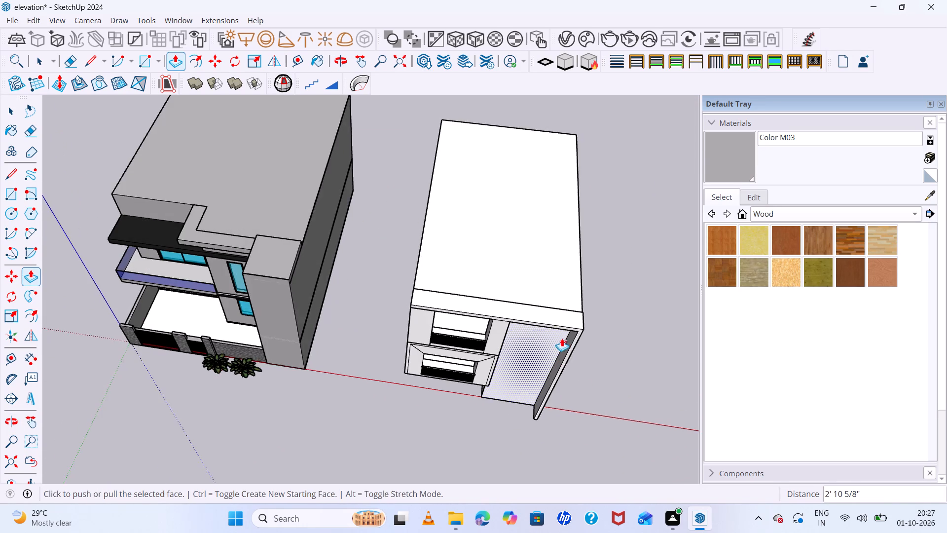
scroll(562, 338, "up", 5)
key("t")
scroll(553, 304, "up", 6)
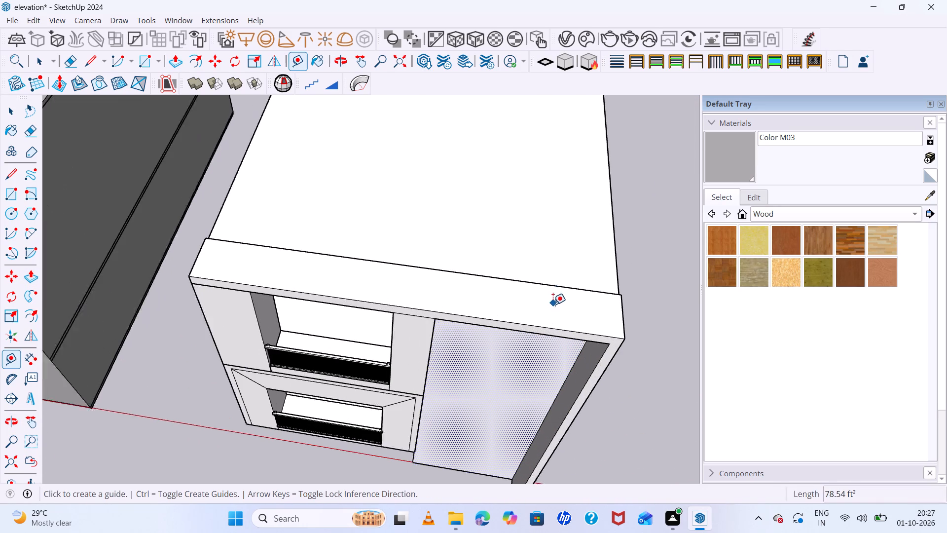
left_click(530, 327)
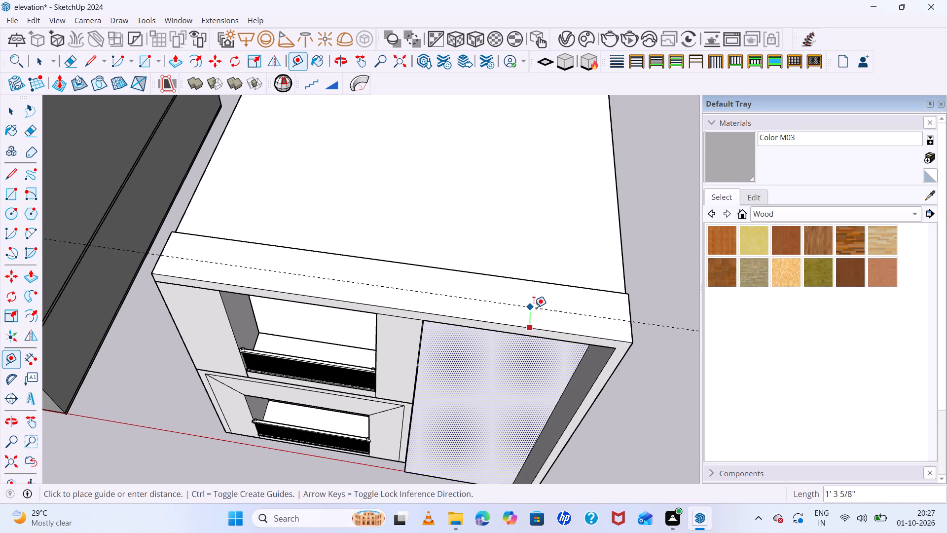
left_click(534, 307)
Push/Pull the recessed tall wall panel outward 1' 7" to line up with the guide.
middle_click_drag(546, 341, 564, 249)
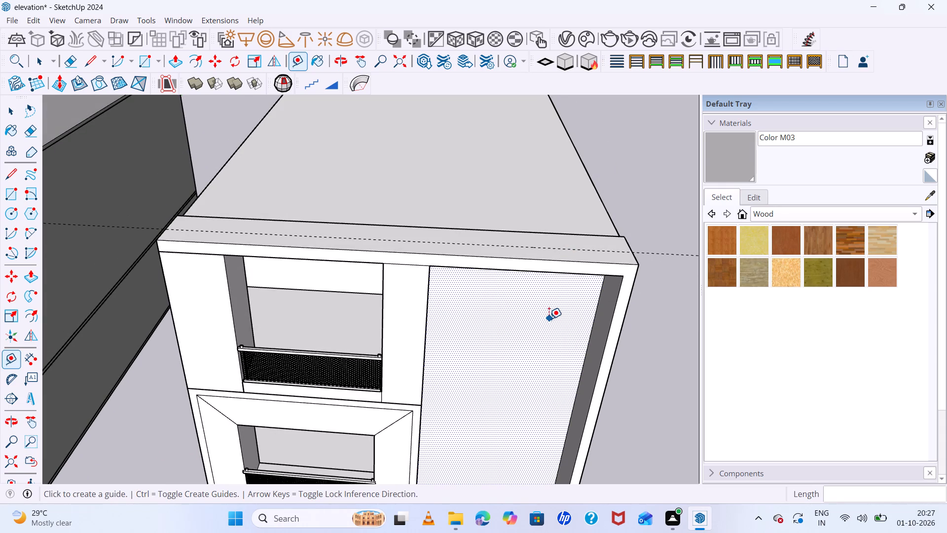
key("p")
left_click(549, 319)
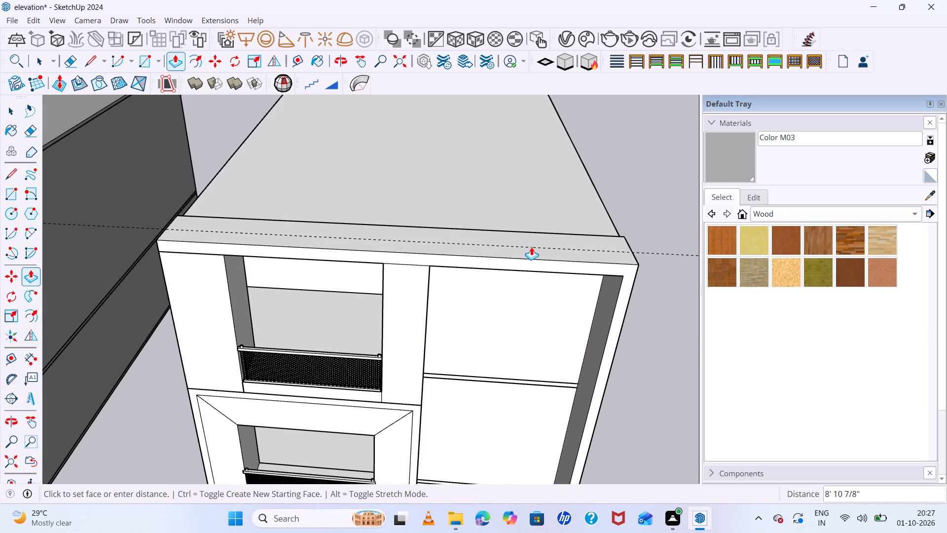
left_click(553, 250)
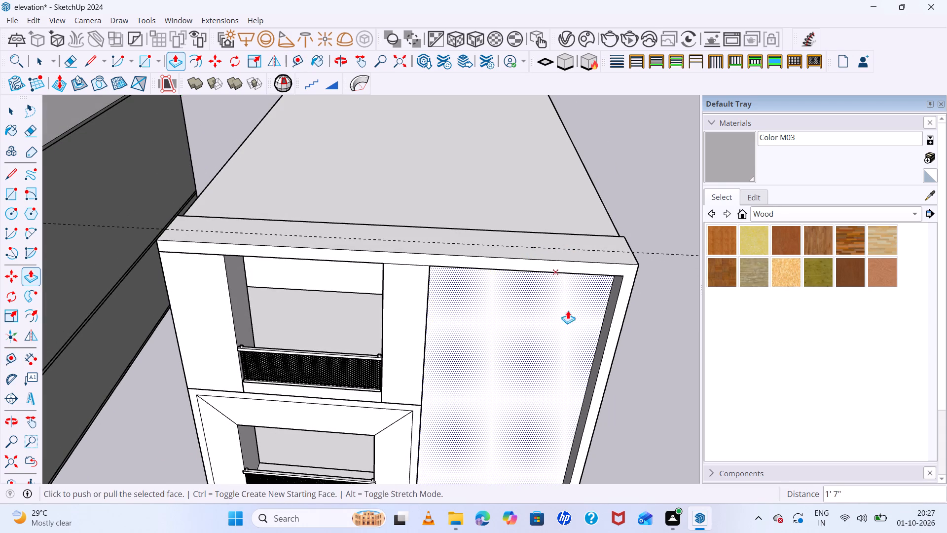
Delete the guide line on top of the white building.
middle_click_drag(570, 328, 619, 233)
key("space")
left_click(646, 261)
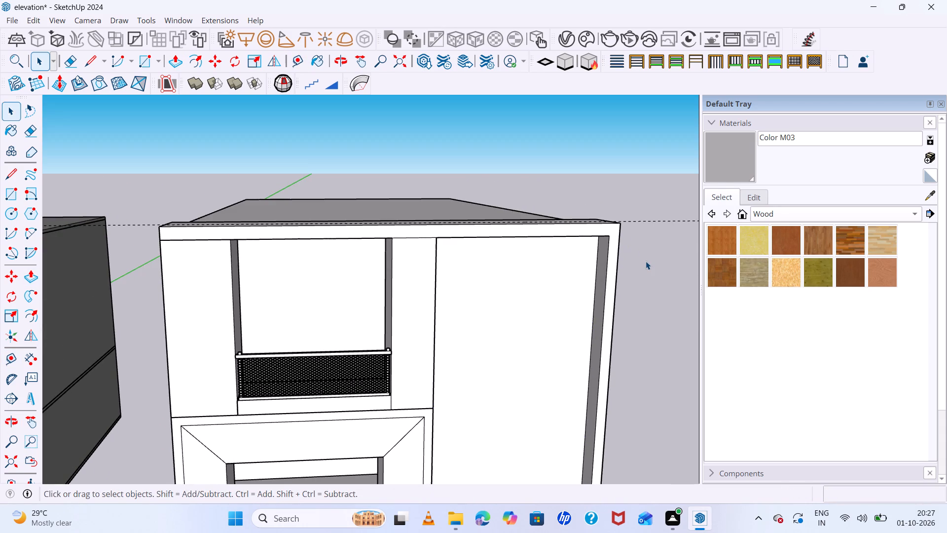
left_click(629, 222)
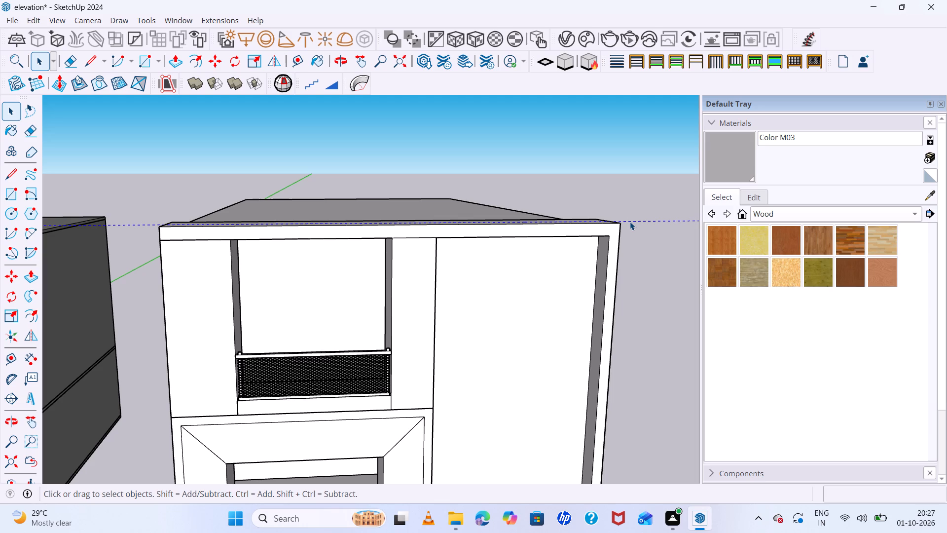
key("Delete")
Examine the white building's recessed front panel and overall massing from several sides beside the finished house.
scroll(632, 270, "down", 11)
middle_click_drag(621, 328, 581, 256)
scroll(493, 316, "down", 6)
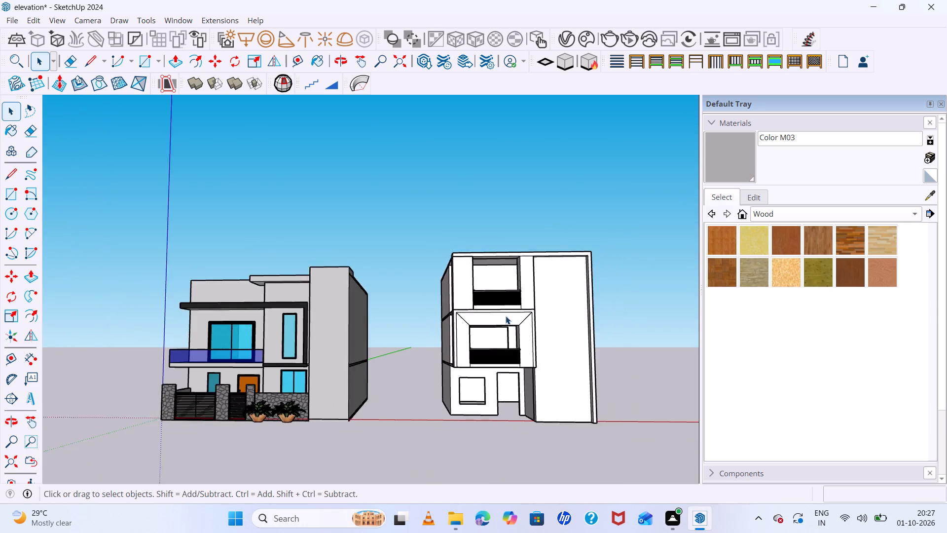
middle_click_drag(624, 384, 583, 454)
scroll(587, 439, "up", 6)
middle_click_drag(589, 411, 609, 342)
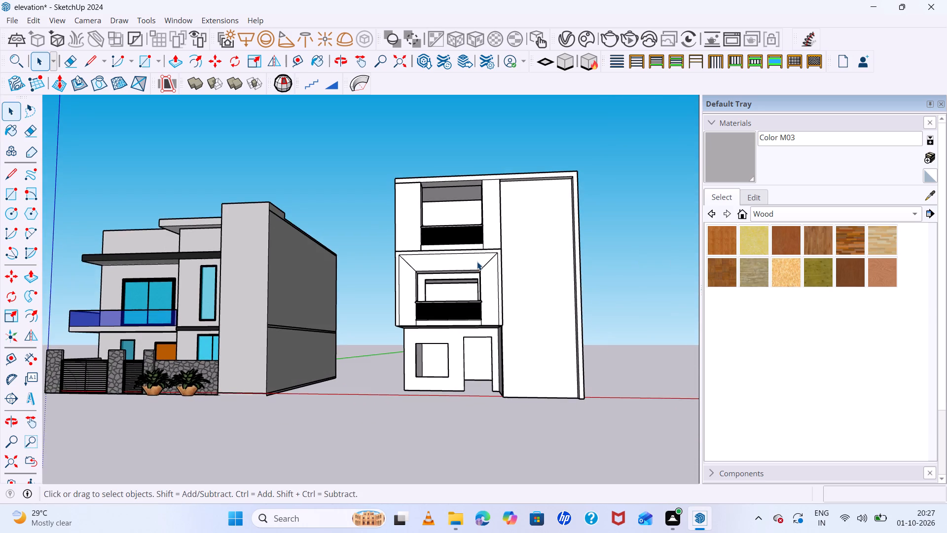
scroll(479, 263, "up", 6)
scroll(542, 275, "down", 11)
middle_click_drag(590, 307, 648, 336)
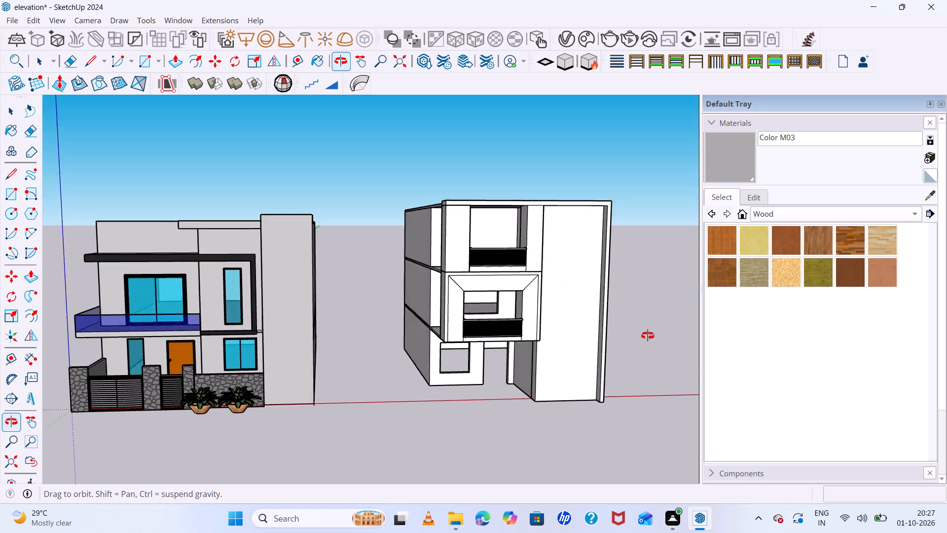
middle_click_drag(648, 336, 422, 401)
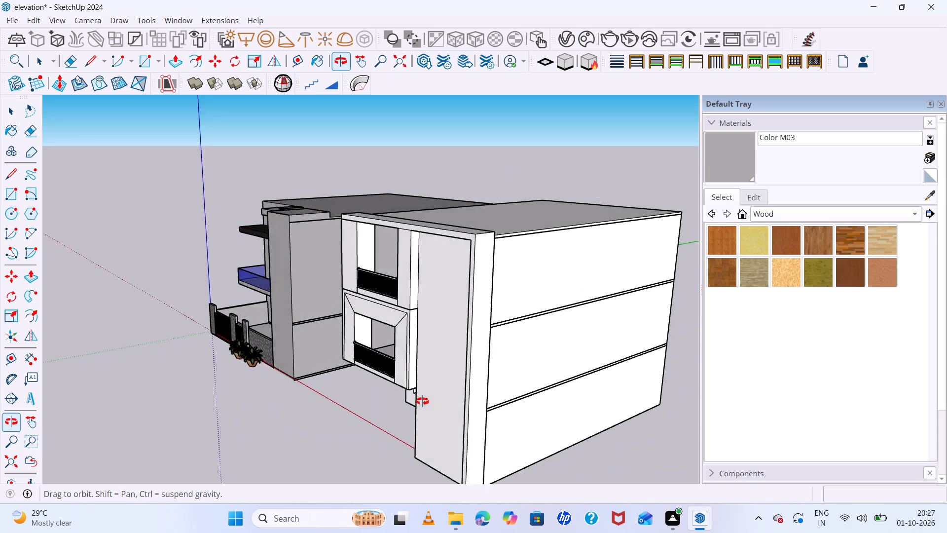
middle_click_drag(422, 401, 647, 301)
middle_click(647, 300)
middle_click(646, 296)
scroll(635, 275, "down", 1)
scroll(585, 266, "up", 2)
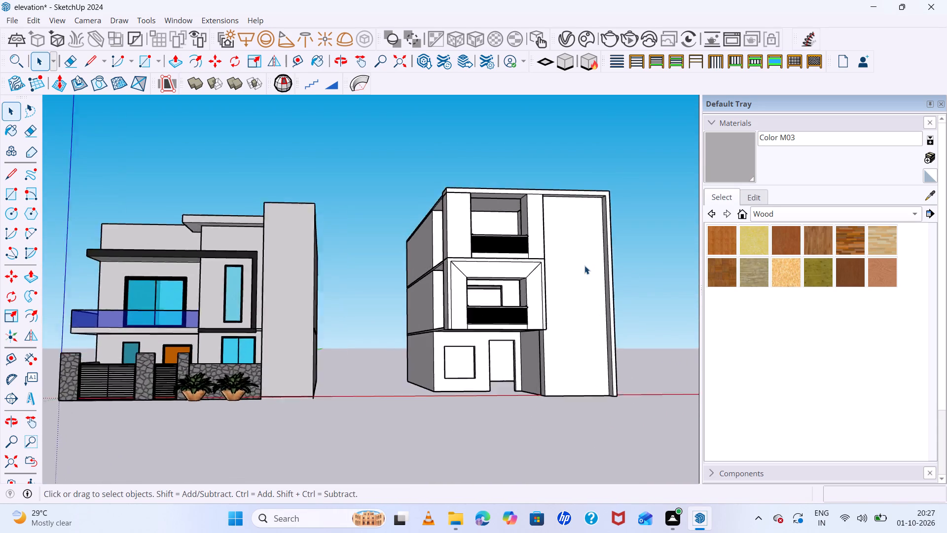
scroll(584, 266, "up", 6)
scroll(417, 259, "down", 11)
middle_click_drag(517, 328, 556, 325)
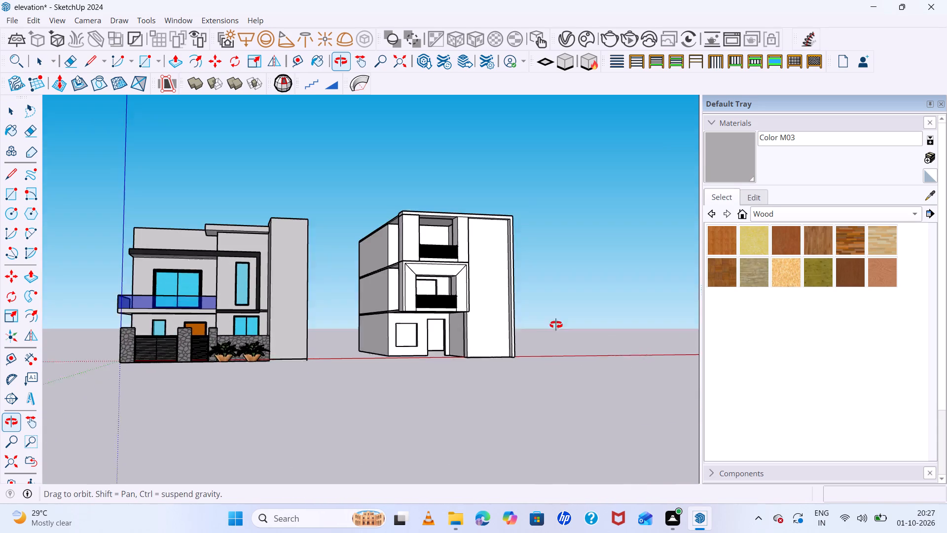
middle_click_drag(556, 325, 709, 361)
Draw a 9' 2 3/4" by 10' rectangle closing the open side of the white building's top-floor balcony.
scroll(369, 196, "up", 13)
middle_click_drag(357, 249, 372, 264)
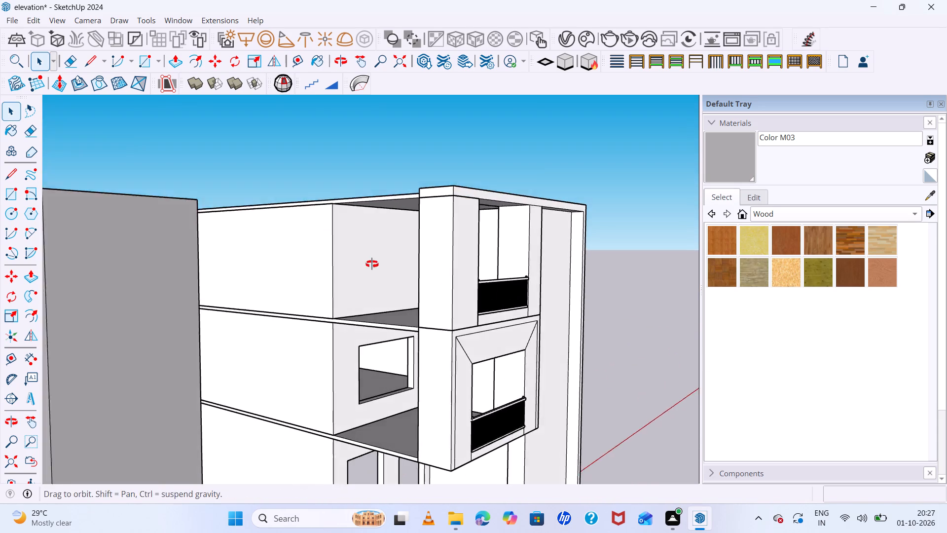
middle_click_drag(372, 264, 372, 265)
scroll(361, 230, "up", 3)
key("r")
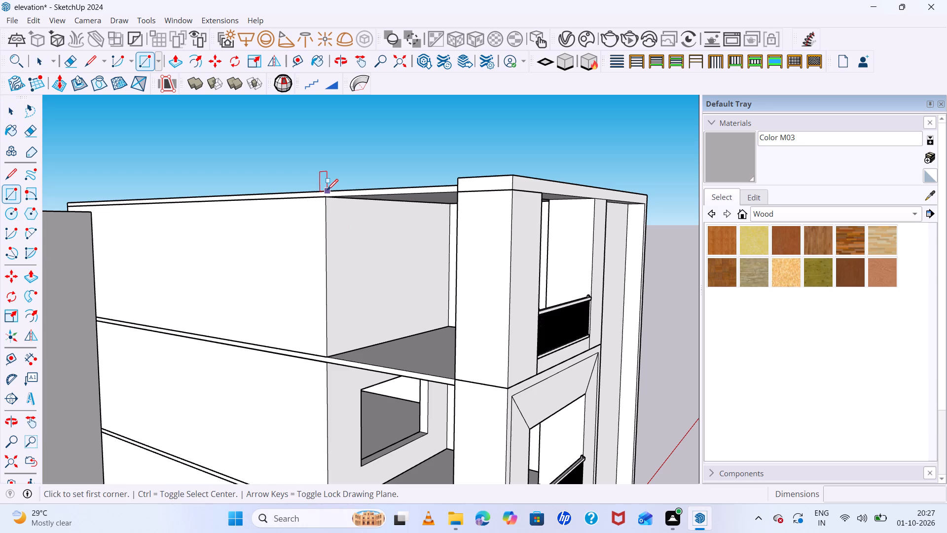
left_click(329, 197)
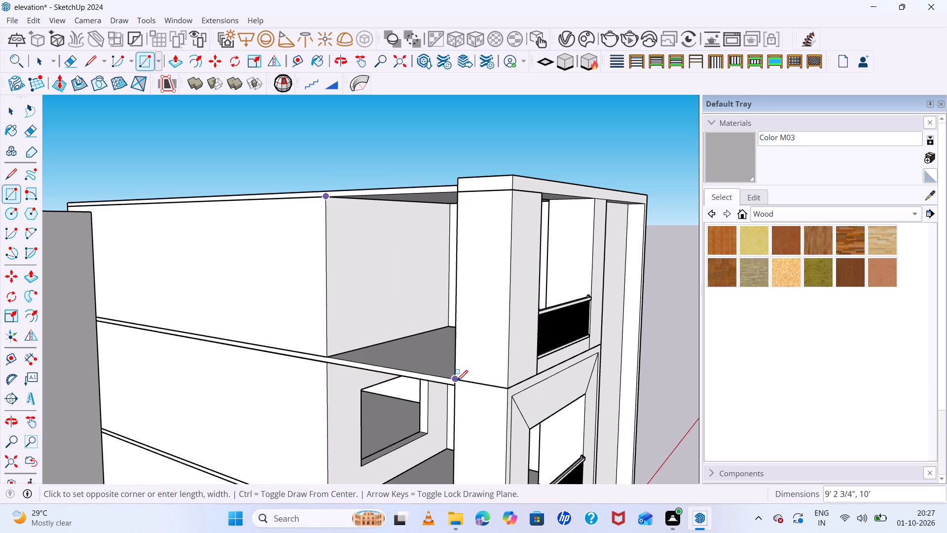
left_click(457, 381)
Draw a rectangle about 9' 2 3/4" by 10' 4 3/8" closing the open side of the middle-floor balcony.
scroll(452, 365, "down", 6)
middle_click_drag(436, 532, 442, 459)
scroll(418, 382, "down", 6)
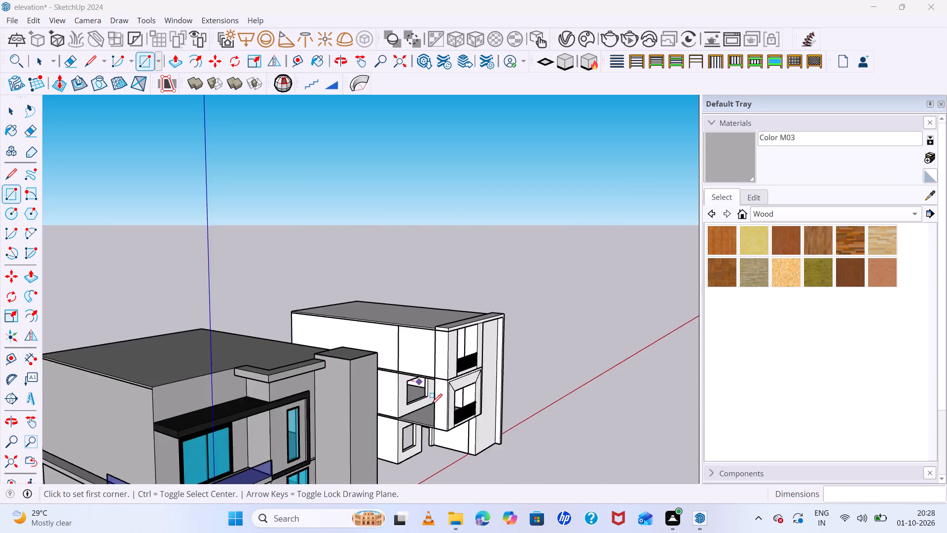
scroll(438, 420, "up", 3)
middle_click_drag(439, 421, 441, 347)
scroll(401, 357, "up", 13)
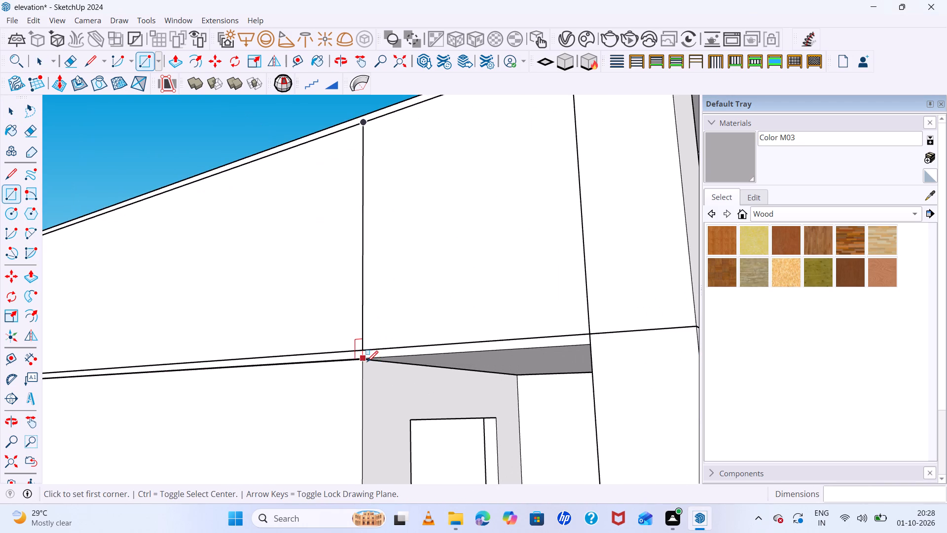
left_click(367, 362)
scroll(438, 397, "down", 13)
scroll(483, 483, "up", 5)
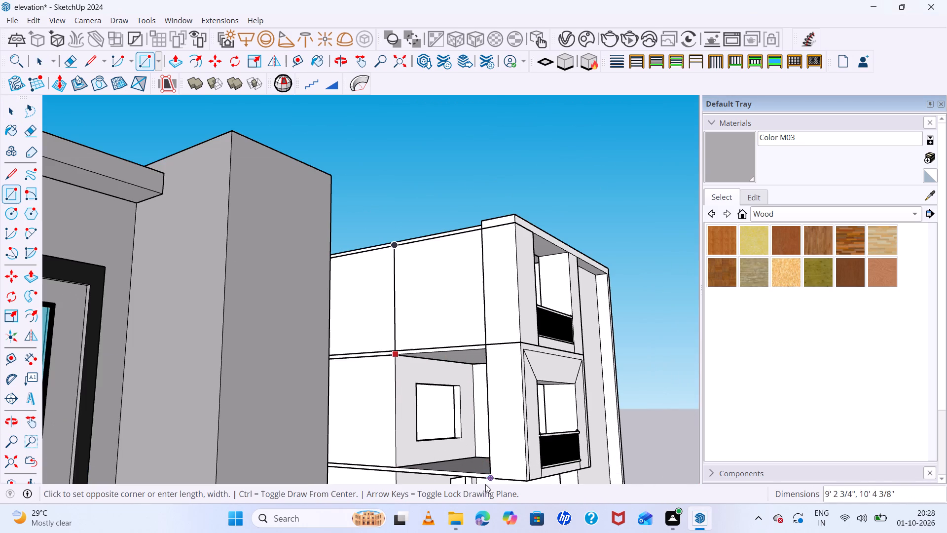
left_click(489, 477)
scroll(464, 411, "down", 11)
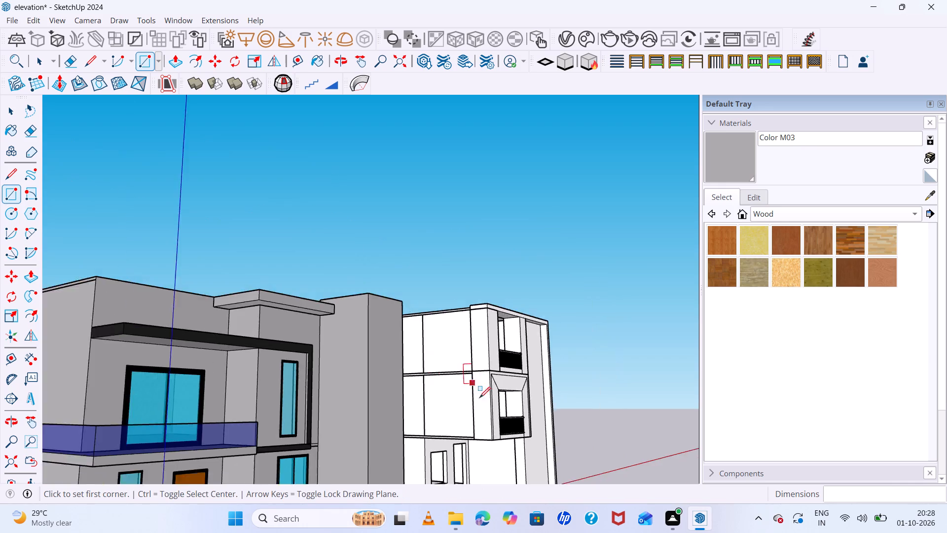
middle_click_drag(531, 413, 391, 479)
key("space")
left_click(625, 286)
Examine the white building's closed balcony sides and front elevation from above, below and the front.
scroll(440, 312, "down", 6)
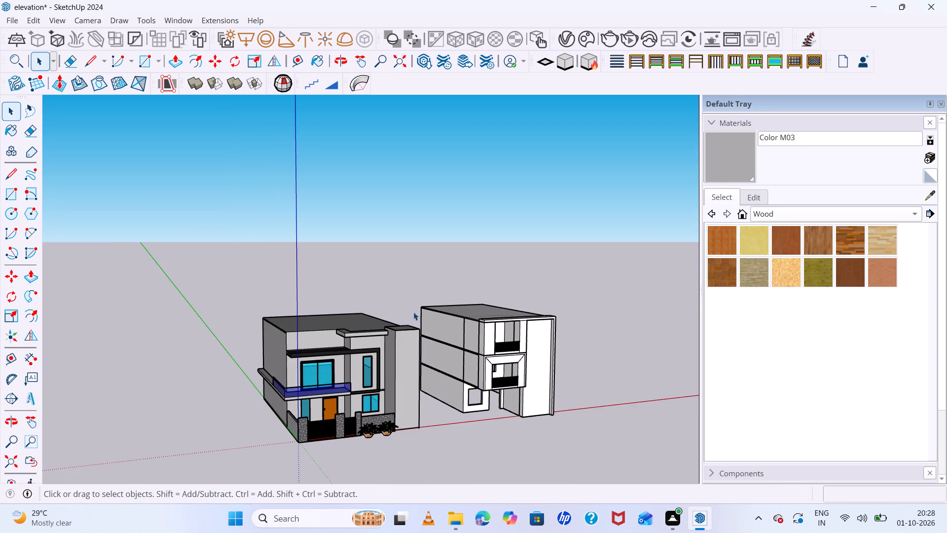
middle_click_drag(596, 377, 655, 431)
scroll(382, 280, "up", 6)
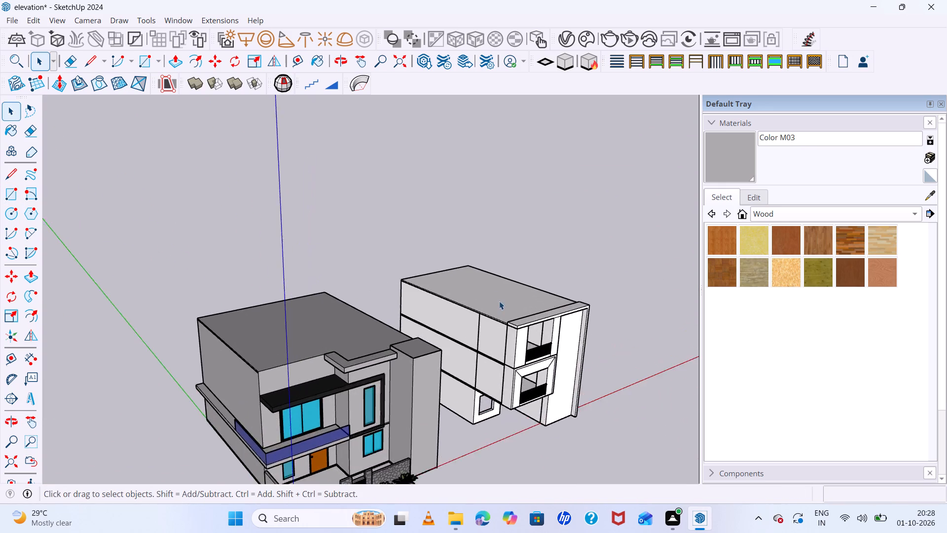
scroll(499, 301, "down", 12)
middle_click_drag(562, 337, 428, 206)
scroll(593, 334, "up", 11)
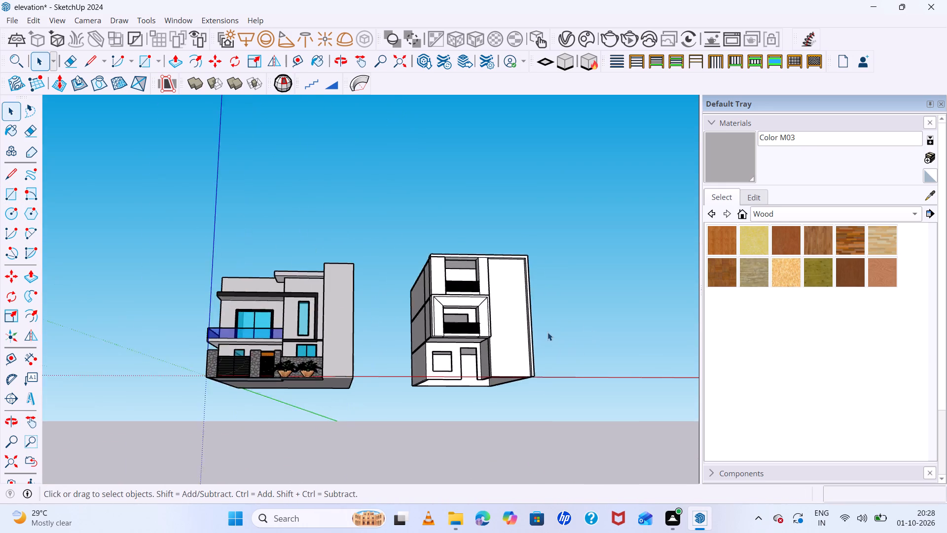
middle_click_drag(546, 333, 508, 421)
scroll(483, 404, "up", 6)
middle_click_drag(482, 400, 481, 374)
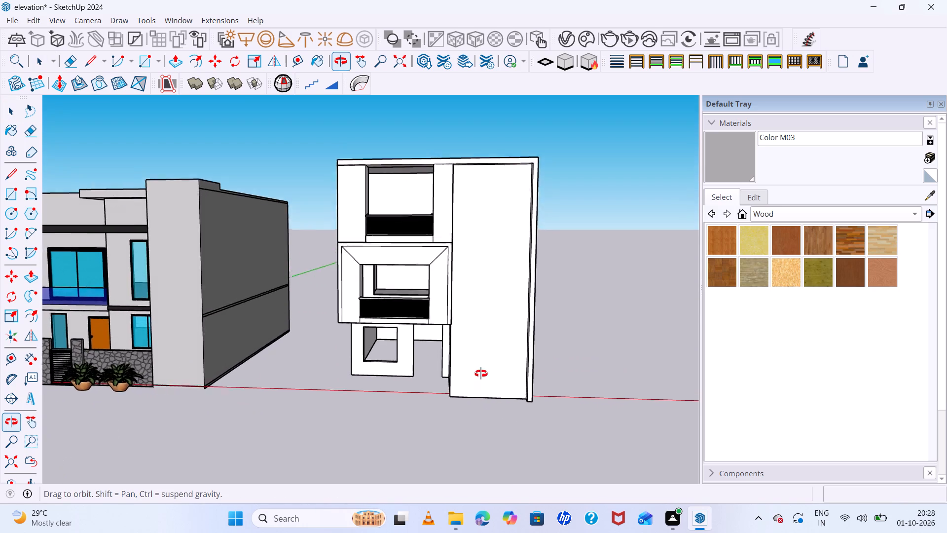
middle_click_drag(481, 374, 483, 358)
middle_click(483, 358)
scroll(495, 353, "up", 5)
scroll(499, 353, "down", 11)
middle_click_drag(598, 375, 606, 376)
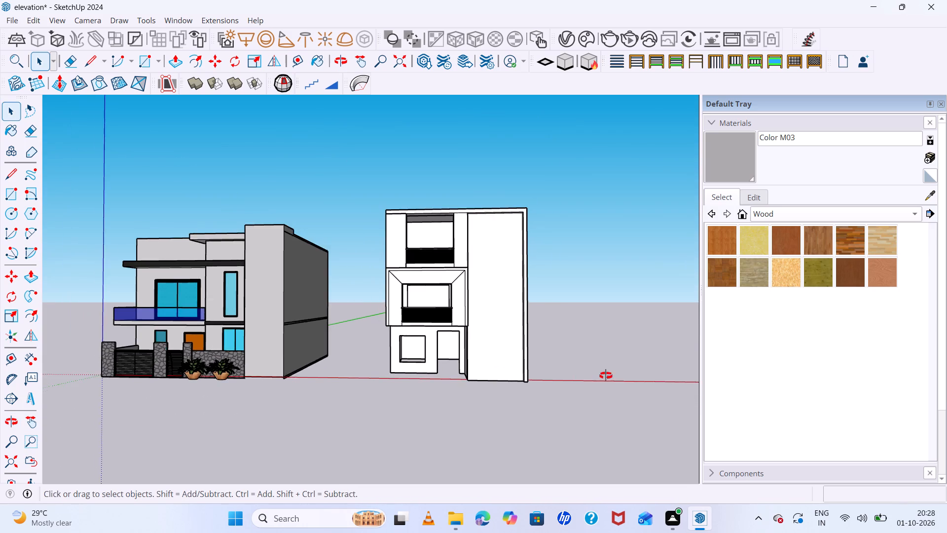
middle_click_drag(606, 376, 697, 378)
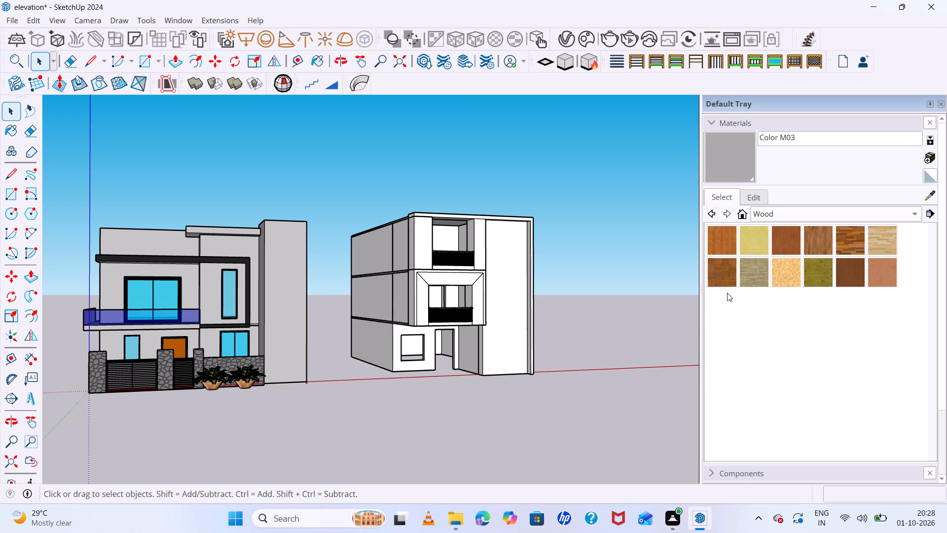
Delete the two leftover seam lines on the underside of the middle-floor balcony frame of the white building.
scroll(503, 305, "up", 7)
scroll(455, 355, "up", 4)
middle_click_drag(491, 394, 496, 314)
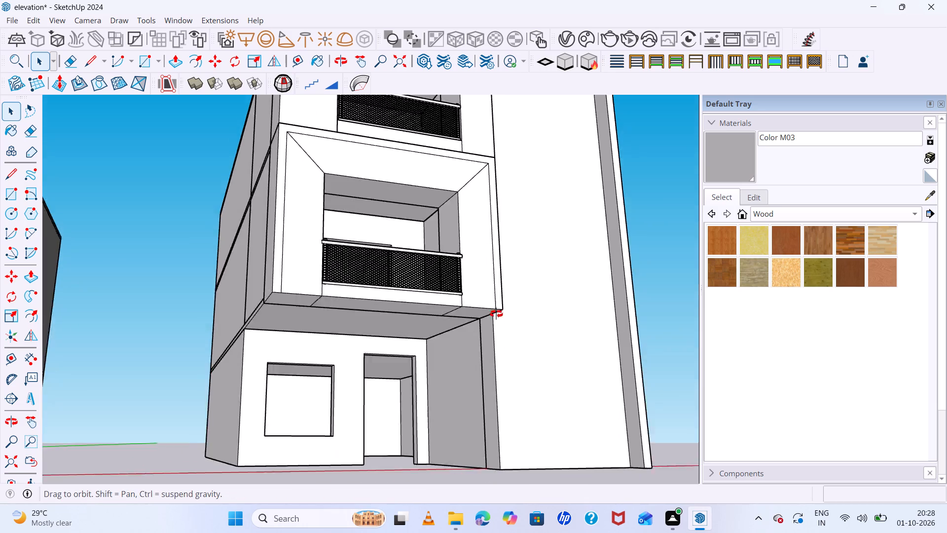
middle_click_drag(496, 314, 445, 290)
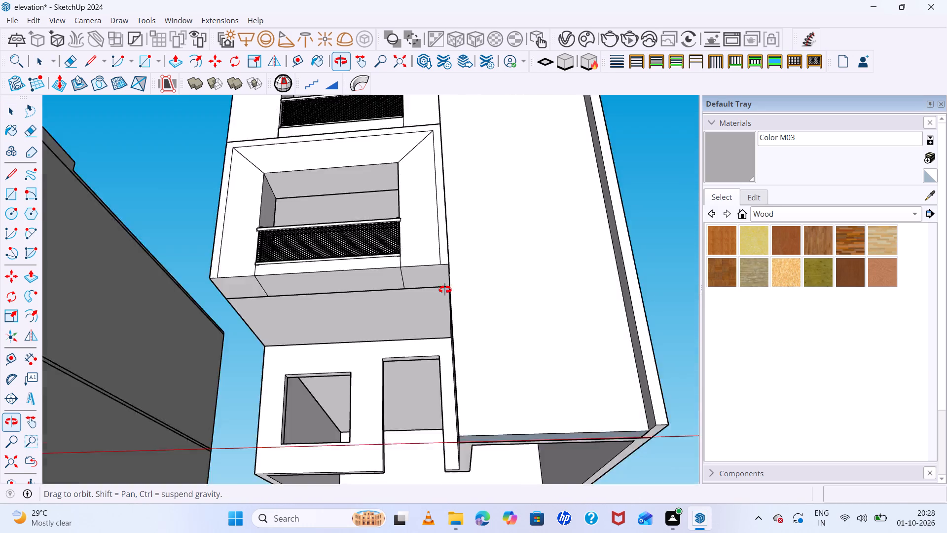
middle_click_drag(445, 290, 496, 189)
middle_click_drag(488, 184, 465, 177)
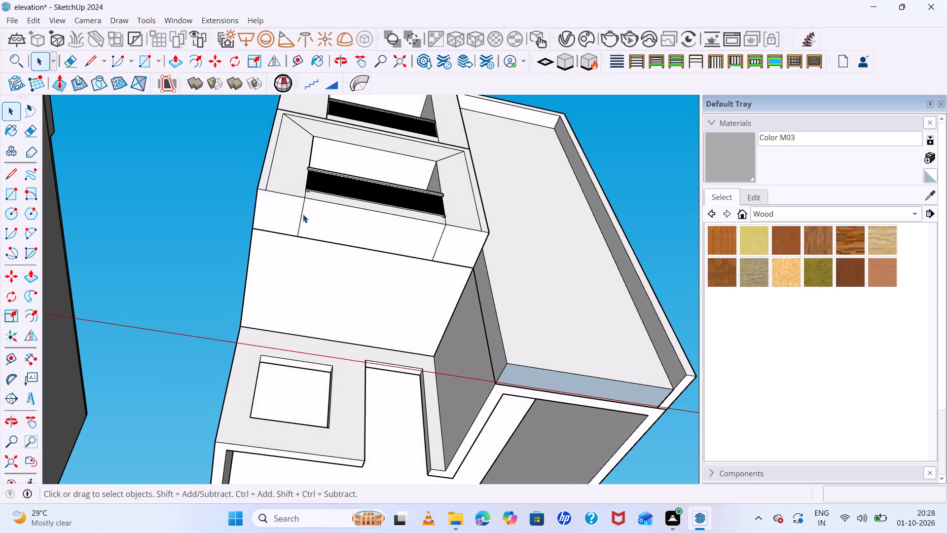
left_click(303, 214)
scroll(297, 217, "up", 6)
left_click(304, 218)
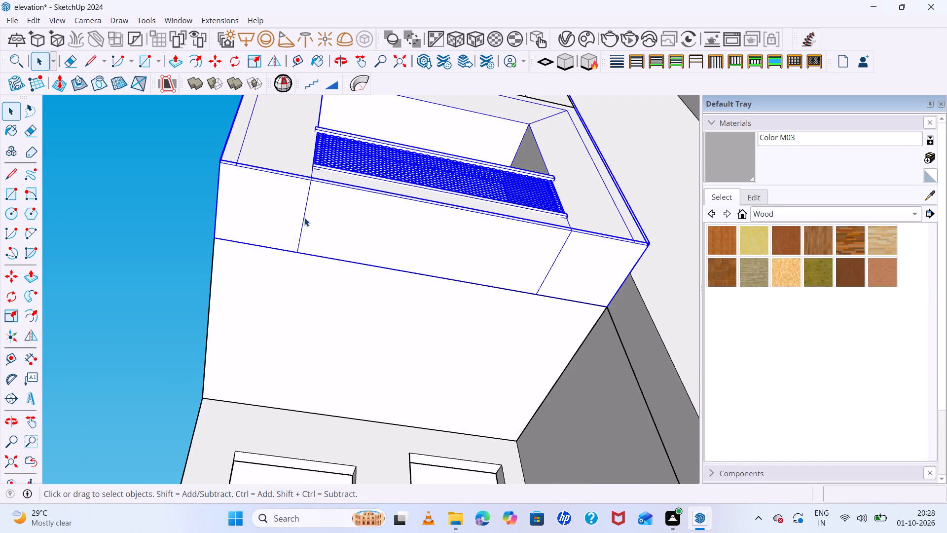
double_click(304, 218)
left_click(303, 218)
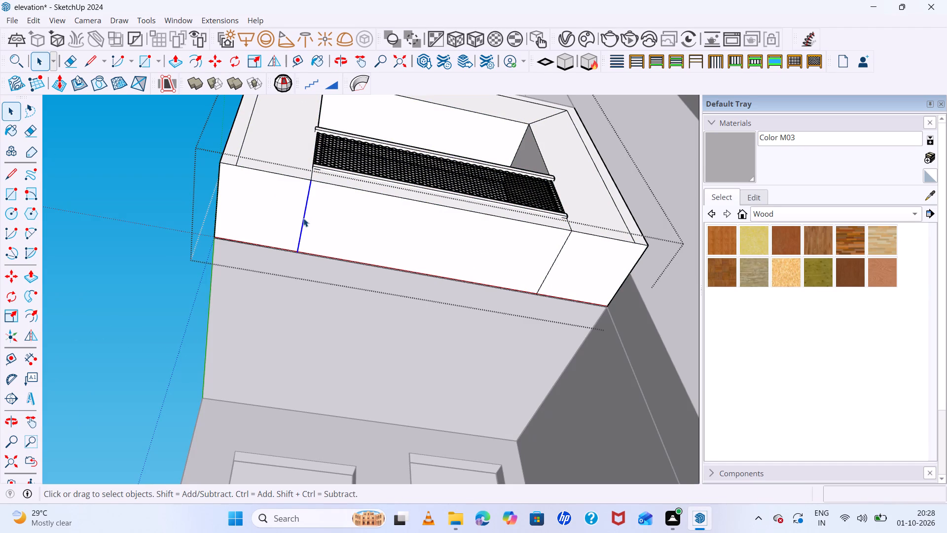
key("Delete")
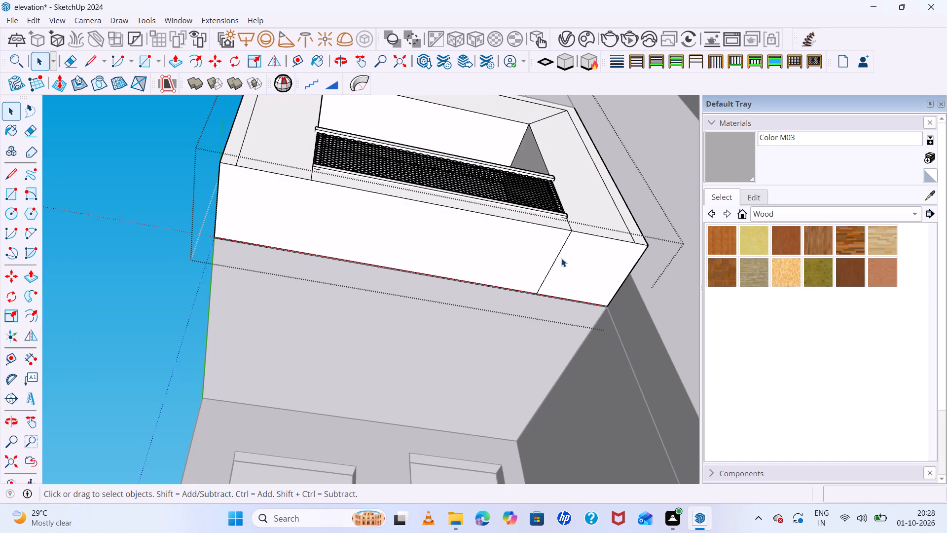
left_click(553, 262)
key("Delete")
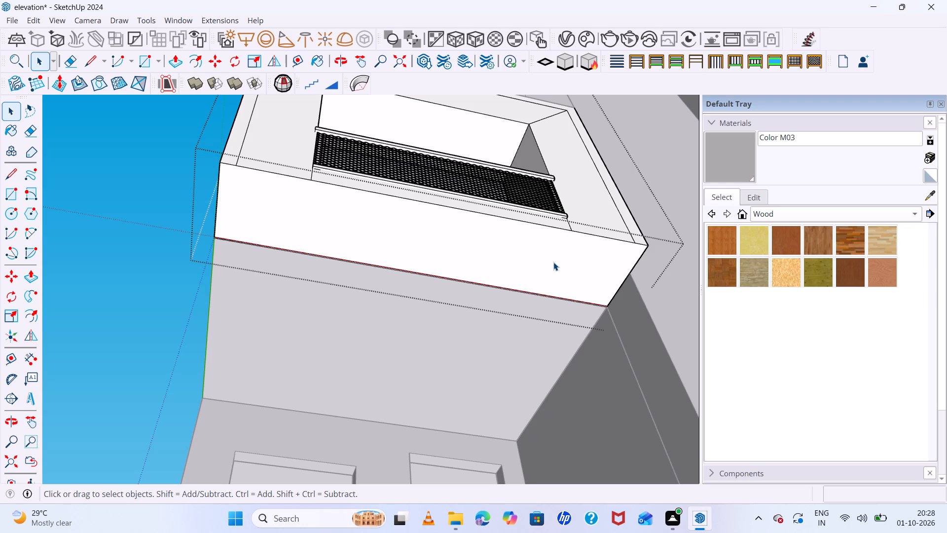
scroll(553, 262, "down", 14)
middle_click_drag(568, 270, 563, 381)
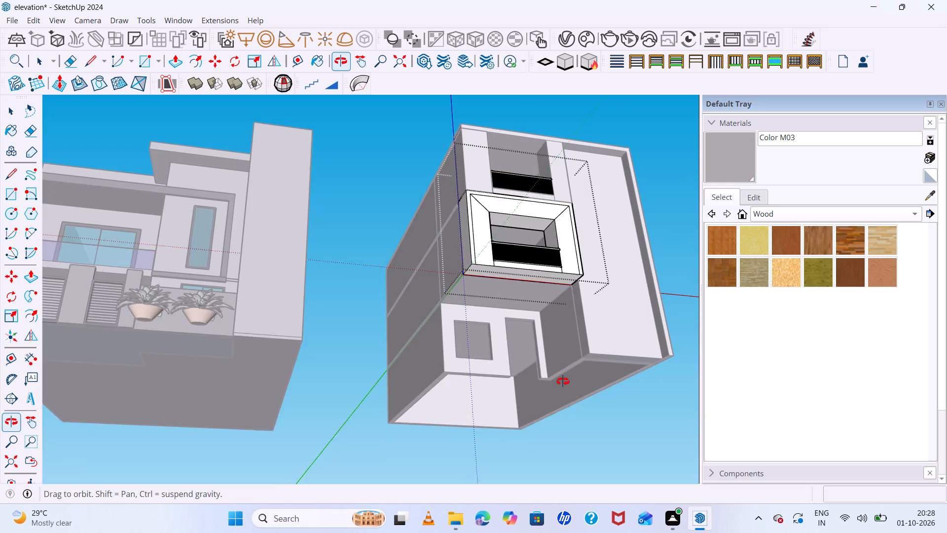
middle_click_drag(563, 381, 563, 384)
key("space")
left_click(391, 139)
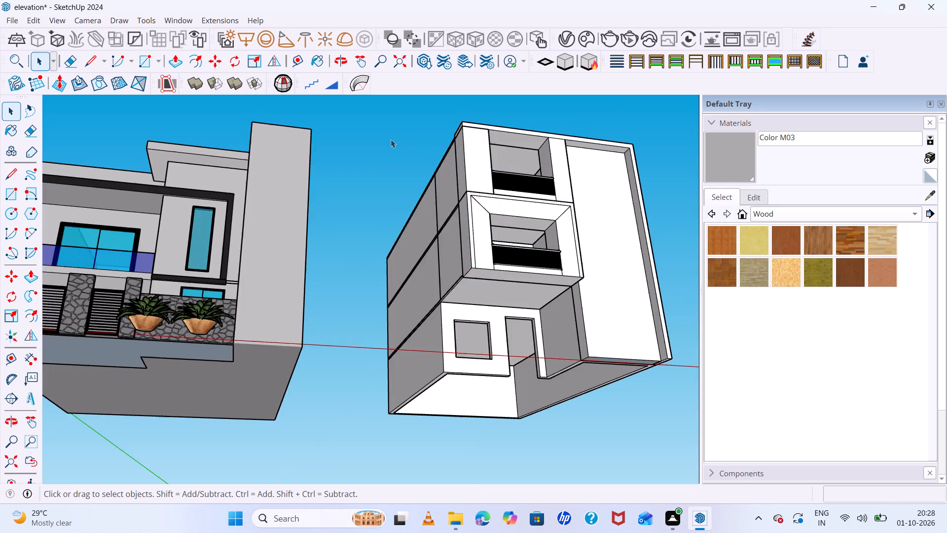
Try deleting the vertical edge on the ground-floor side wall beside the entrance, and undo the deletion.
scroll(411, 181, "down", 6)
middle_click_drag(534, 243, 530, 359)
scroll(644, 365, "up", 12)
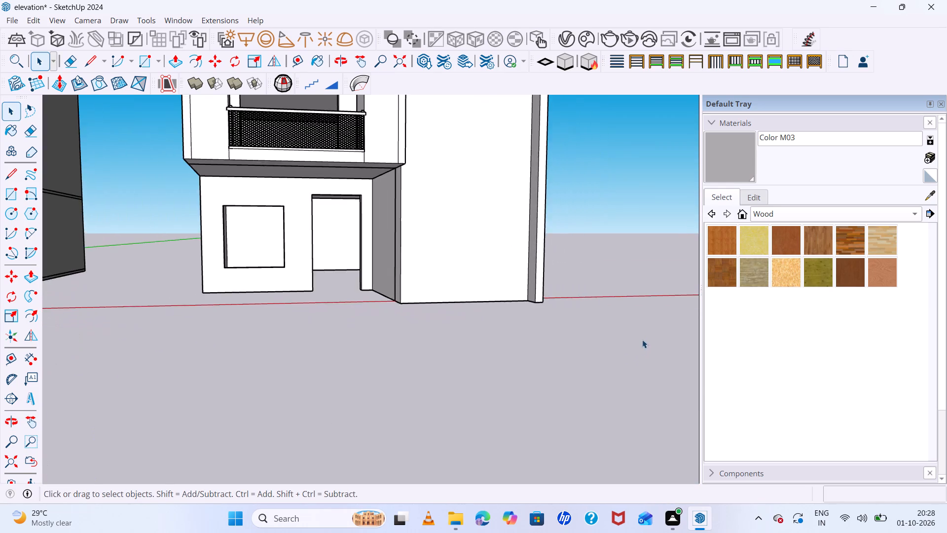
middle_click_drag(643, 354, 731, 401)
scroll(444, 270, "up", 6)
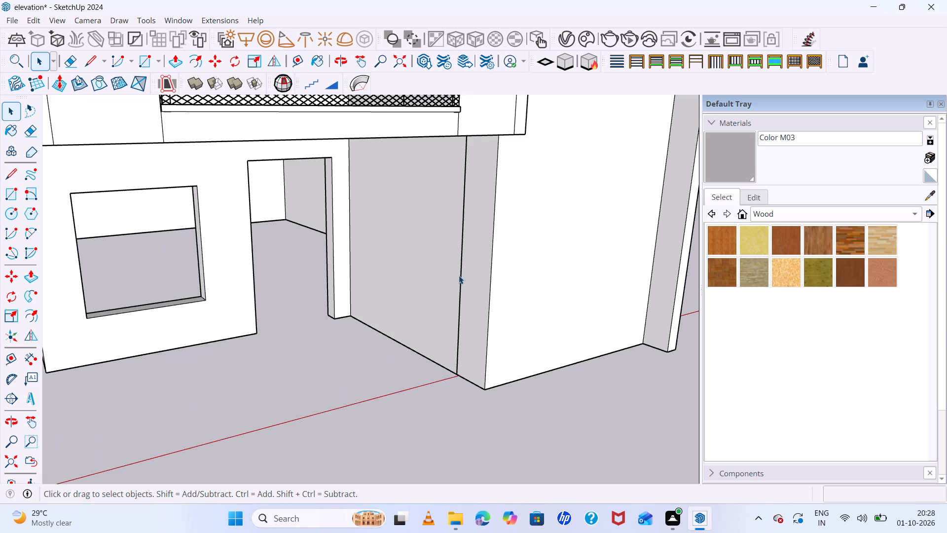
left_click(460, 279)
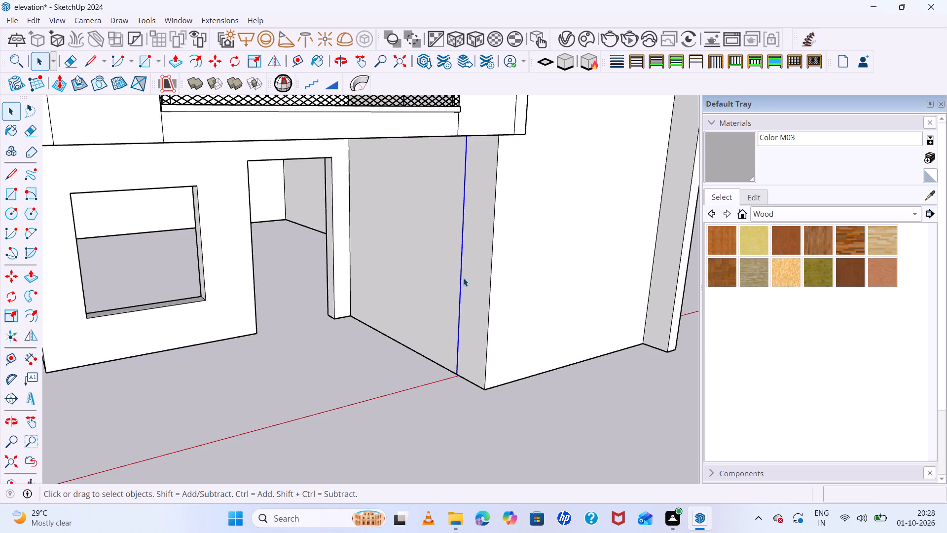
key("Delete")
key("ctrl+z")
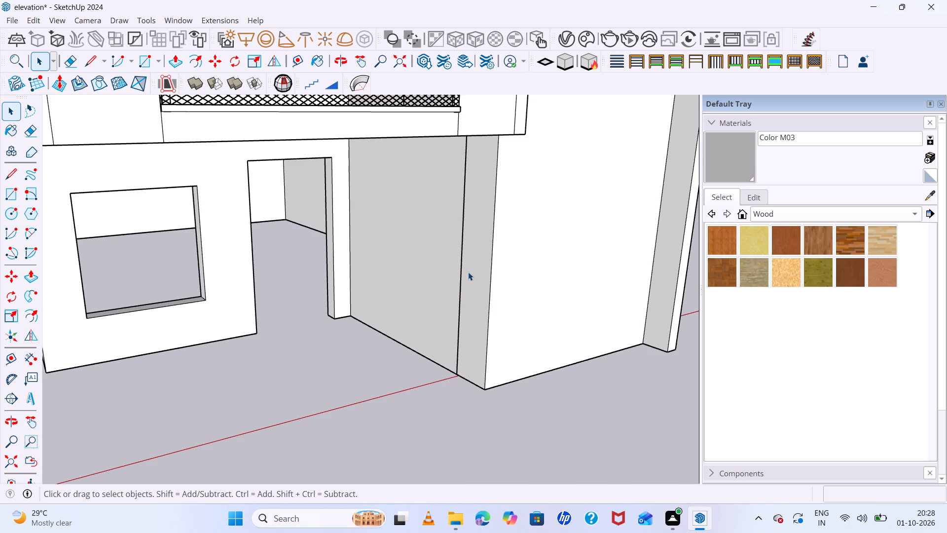
Examine the white building's front elevation and side massing from several angles beside the finished house.
scroll(469, 272, "down", 12)
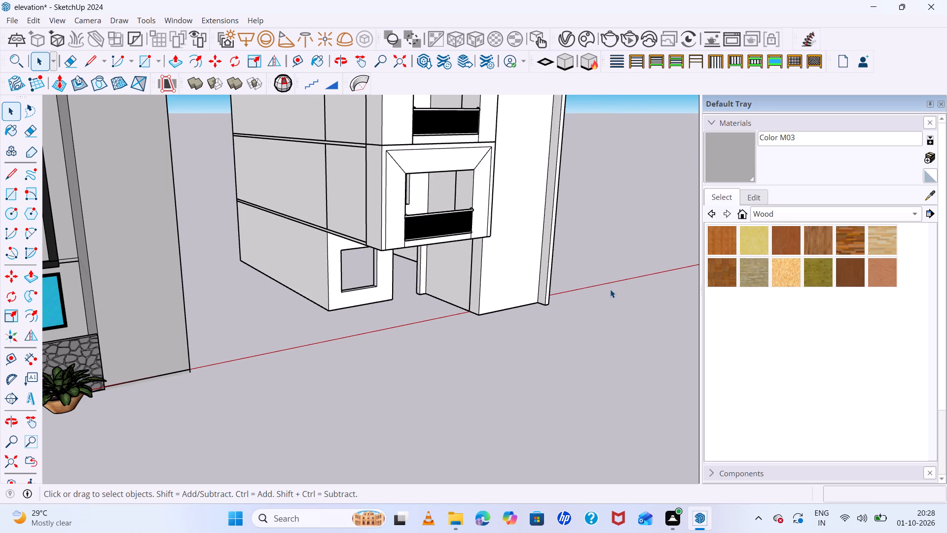
scroll(610, 289, "down", 14)
scroll(658, 237, "up", 4)
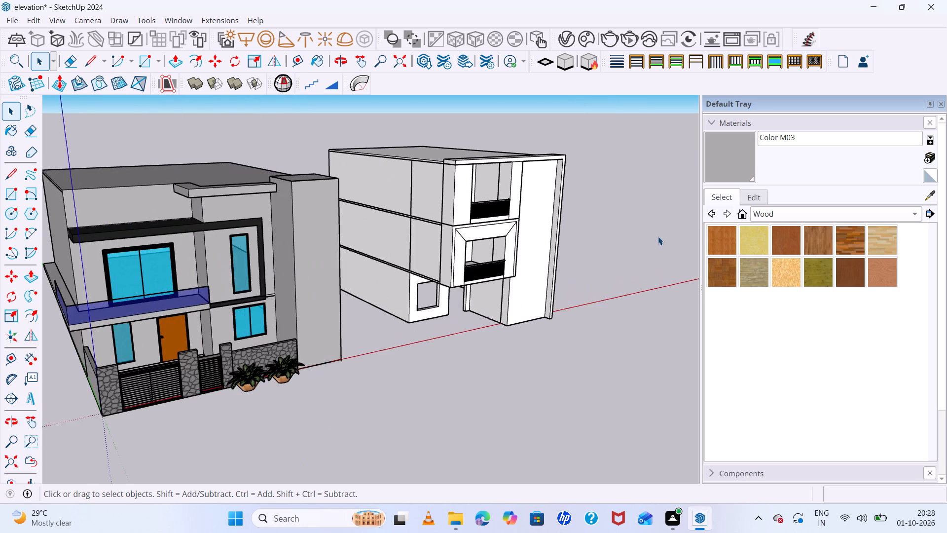
scroll(658, 236, "up", 8)
middle_click_drag(631, 252, 623, 226)
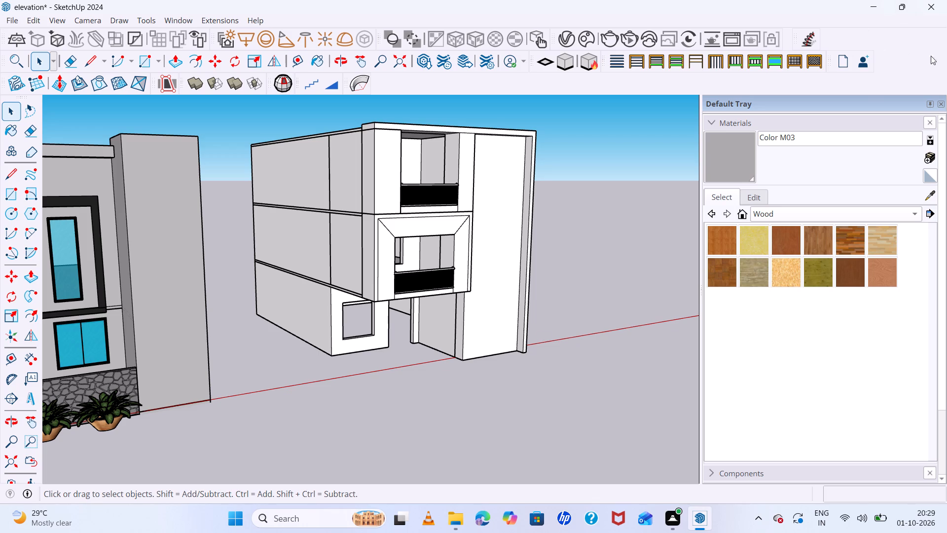
middle_click_drag(593, 179, 482, 158)
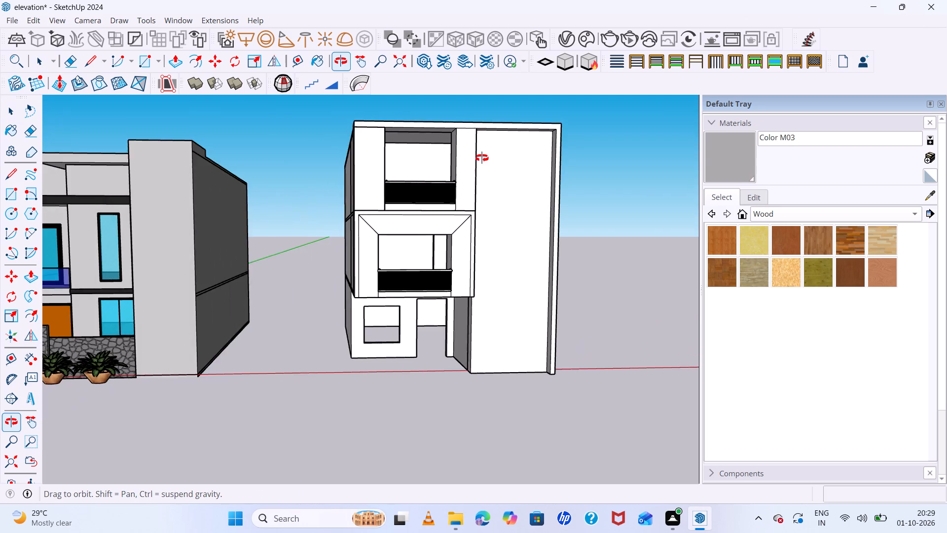
middle_click_drag(482, 158, 485, 159)
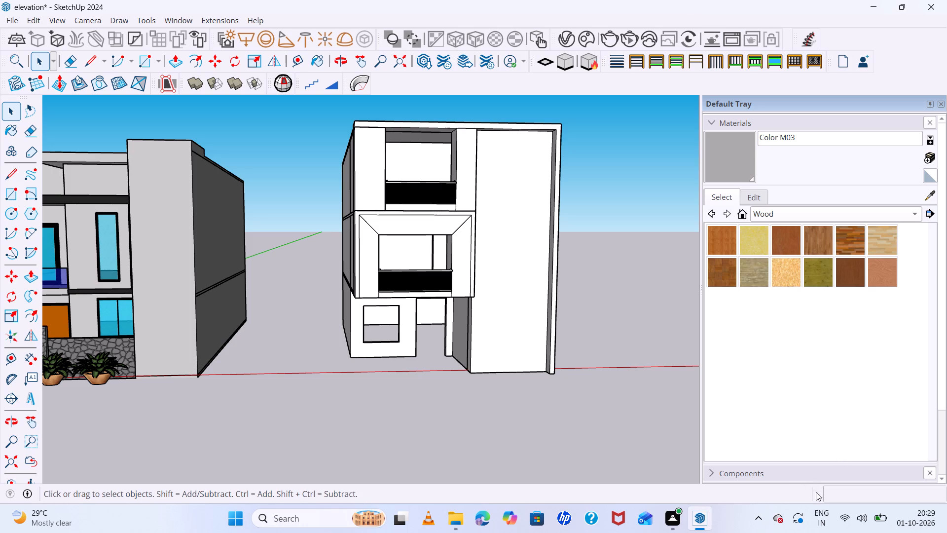
middle_click_drag(821, 497, 946, 528)
middle_click_drag(502, 279, 760, 350)
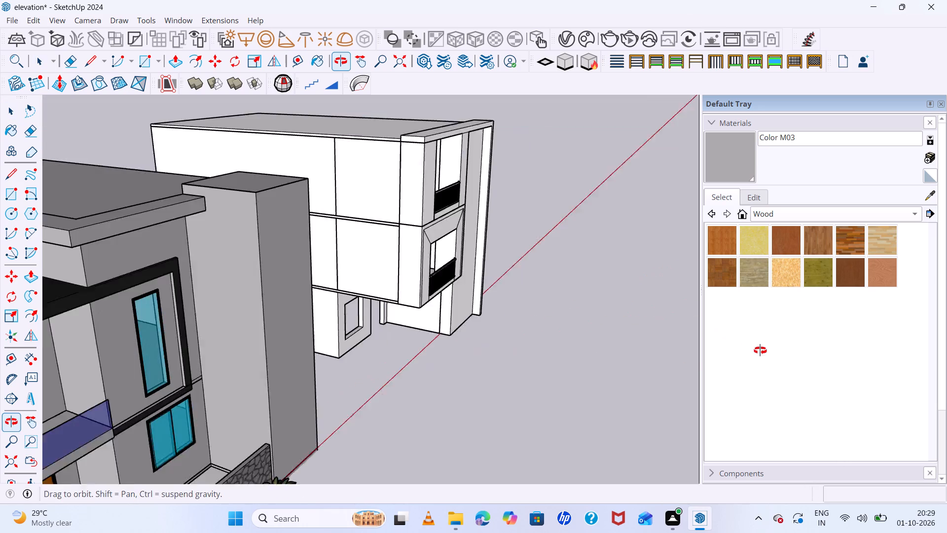
middle_click_drag(760, 350, 546, 232)
Draw a horizontal rectangle about 6 13/16" by 12' 6 5/16" on the ground, running forward from the window wall's outer corner.
scroll(303, 308, "up", 2)
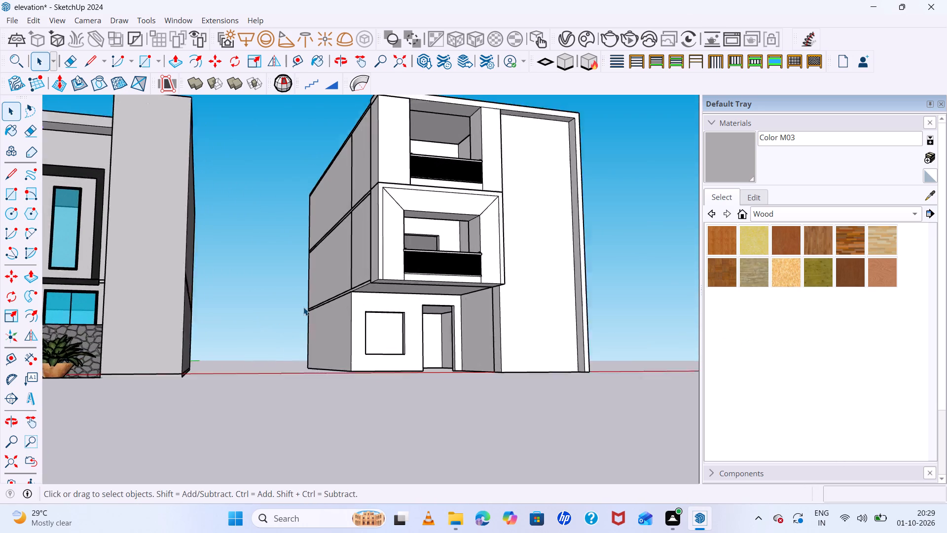
scroll(303, 307, "up", 7)
middle_click_drag(385, 292, 335, 260)
middle_click(335, 260)
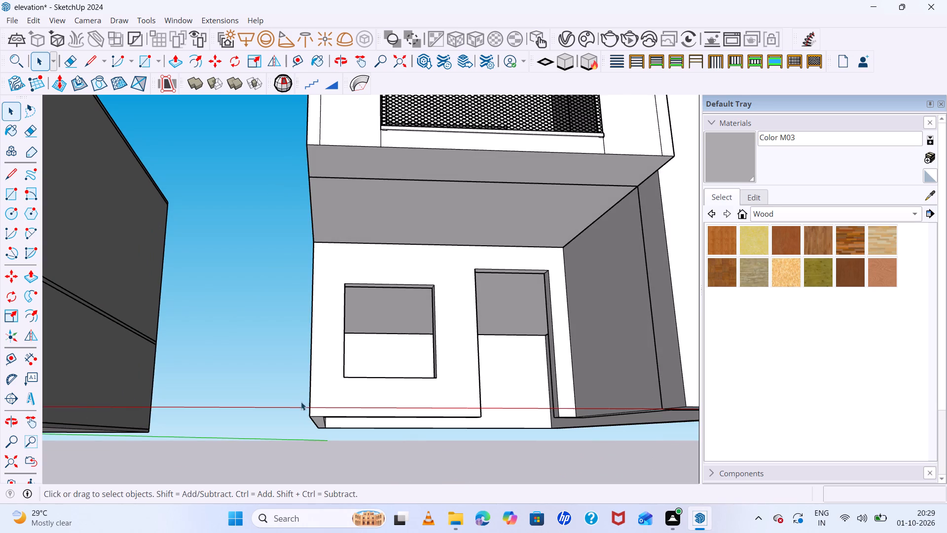
scroll(312, 436, "down", 4)
middle_click_drag(343, 402, 341, 511)
scroll(332, 433, "up", 5)
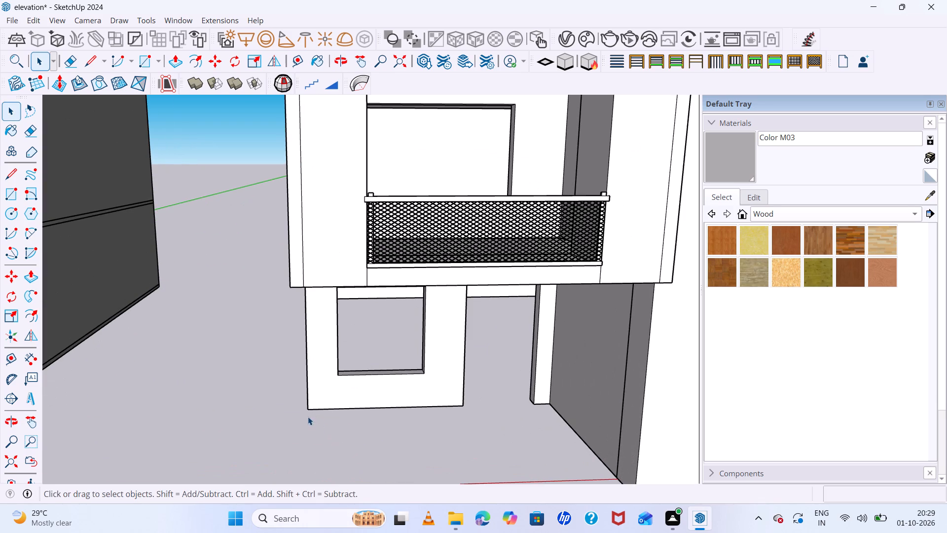
key("r")
scroll(308, 415, "up", 5)
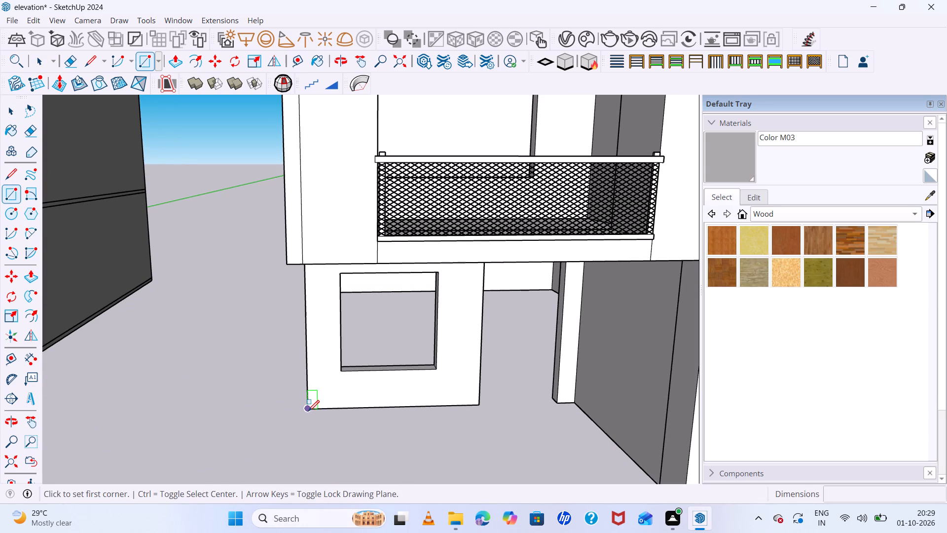
left_click(308, 411)
scroll(366, 429, "down", 10)
scroll(343, 459, "up", 5)
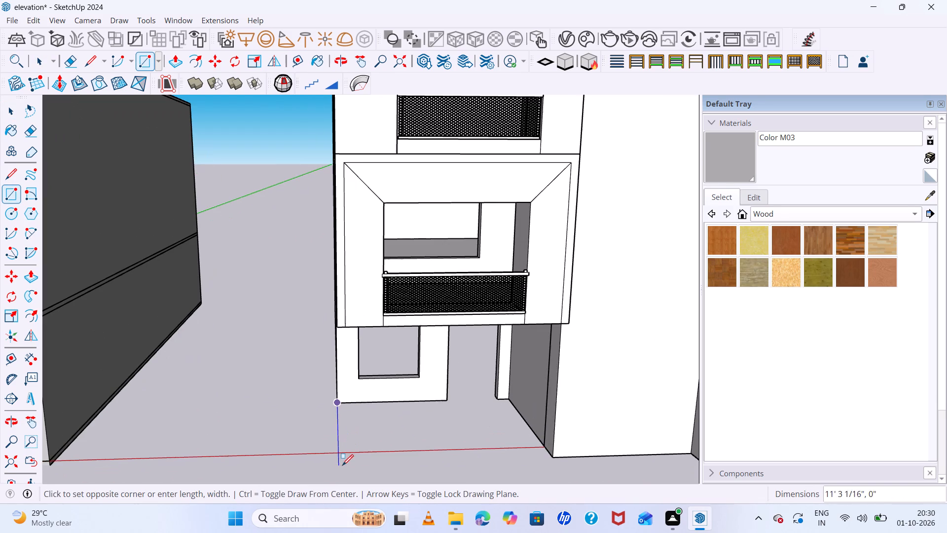
scroll(354, 470, "up", 6)
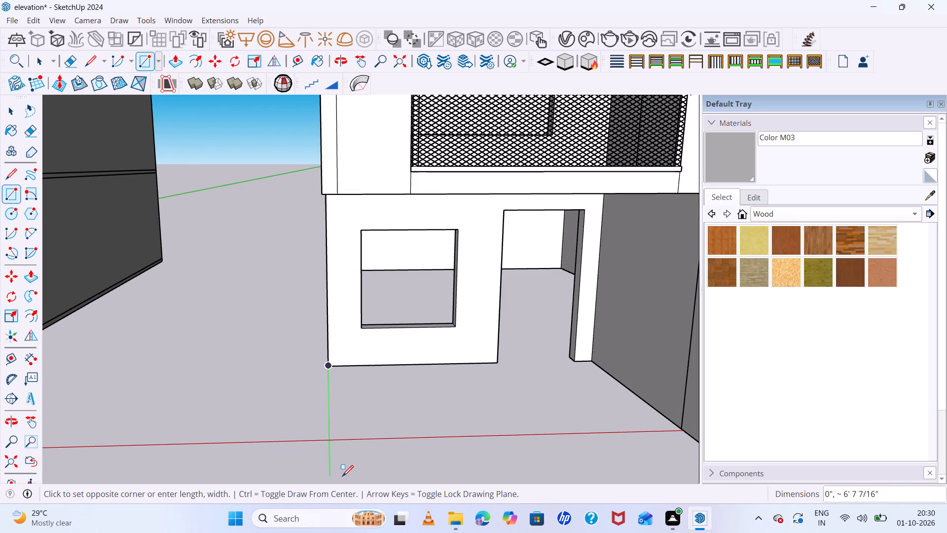
scroll(349, 432, "up", 7)
scroll(357, 417, "down", 12)
scroll(342, 457, "down", 2)
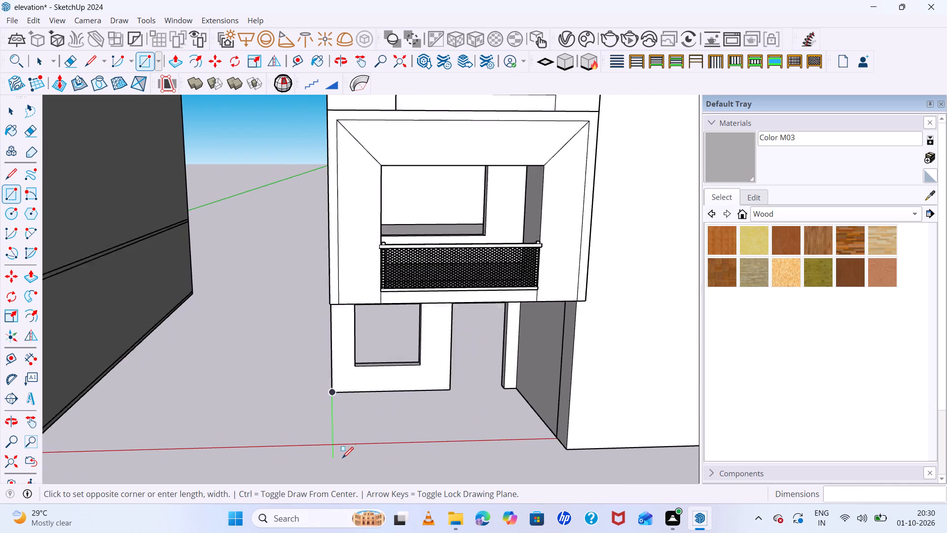
scroll(342, 458, "down", 2)
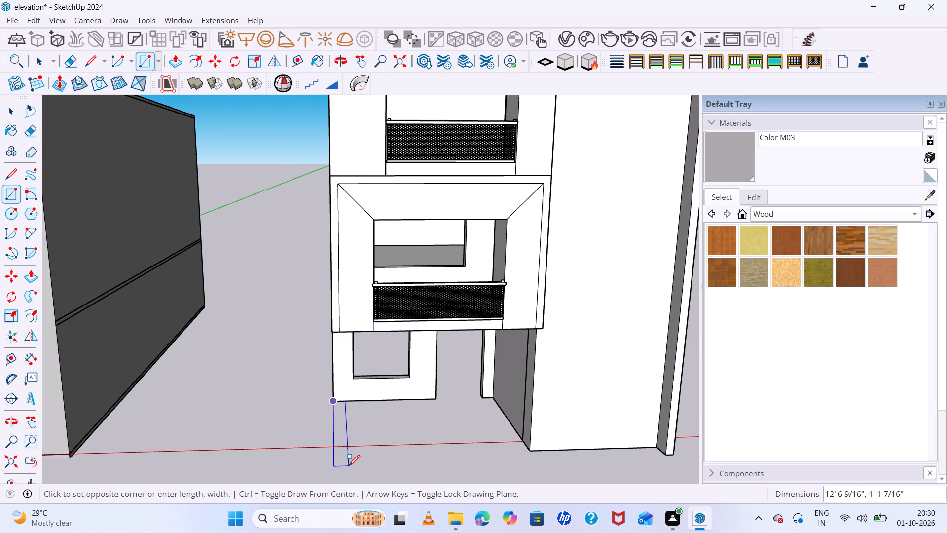
scroll(346, 465, "up", 6)
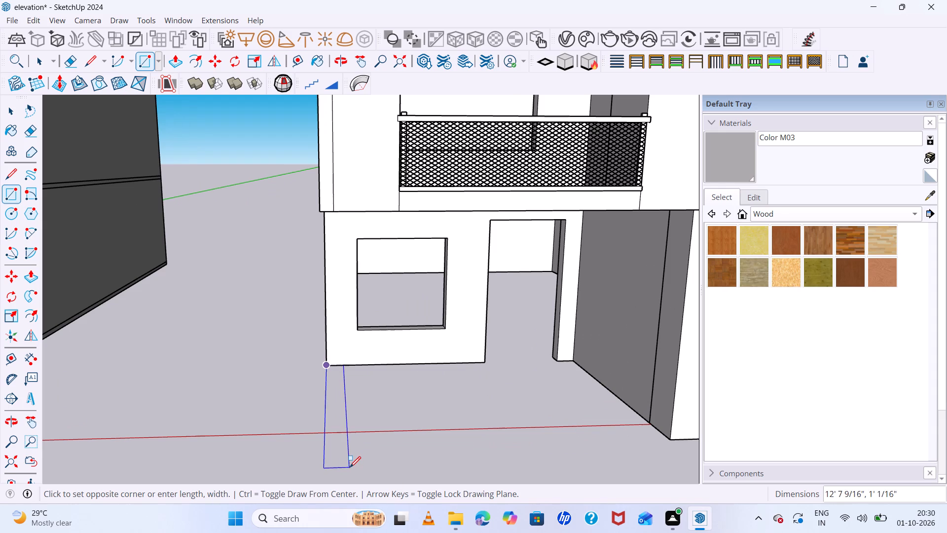
left_click(335, 367)
scroll(333, 457, "down", 5)
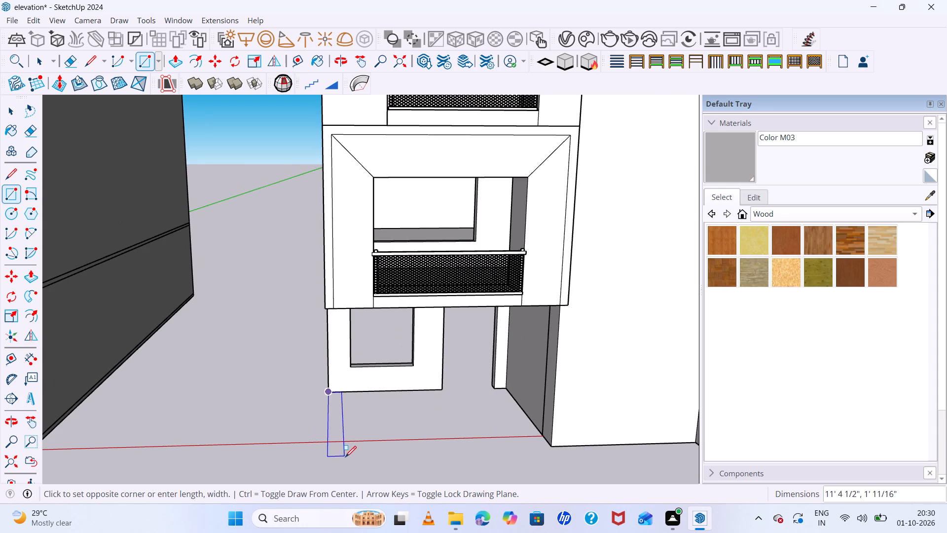
key("Up")
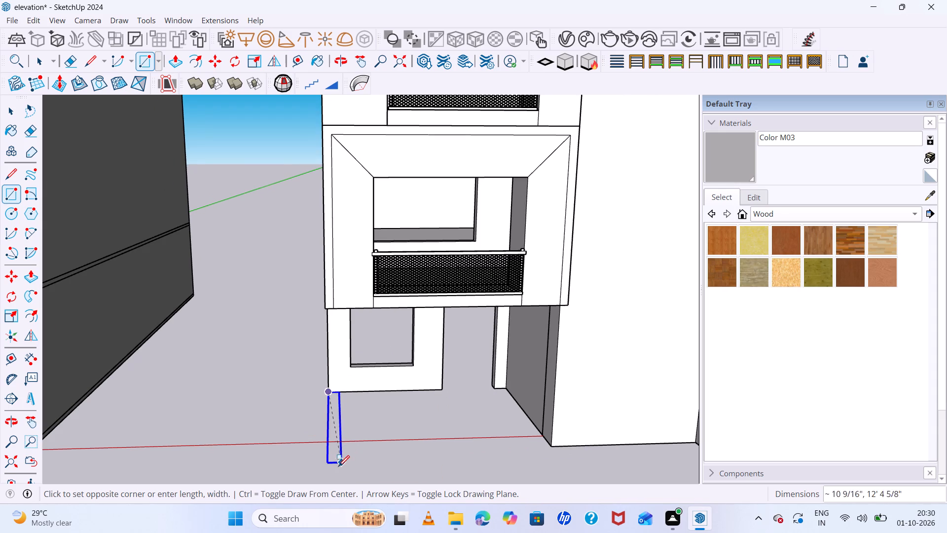
scroll(342, 467, "up", 6)
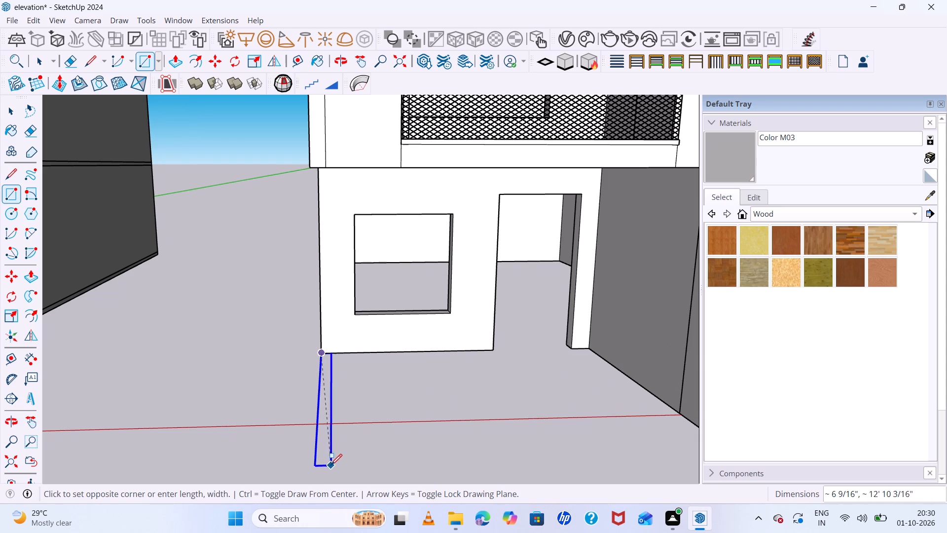
left_click(331, 461)
key("space")
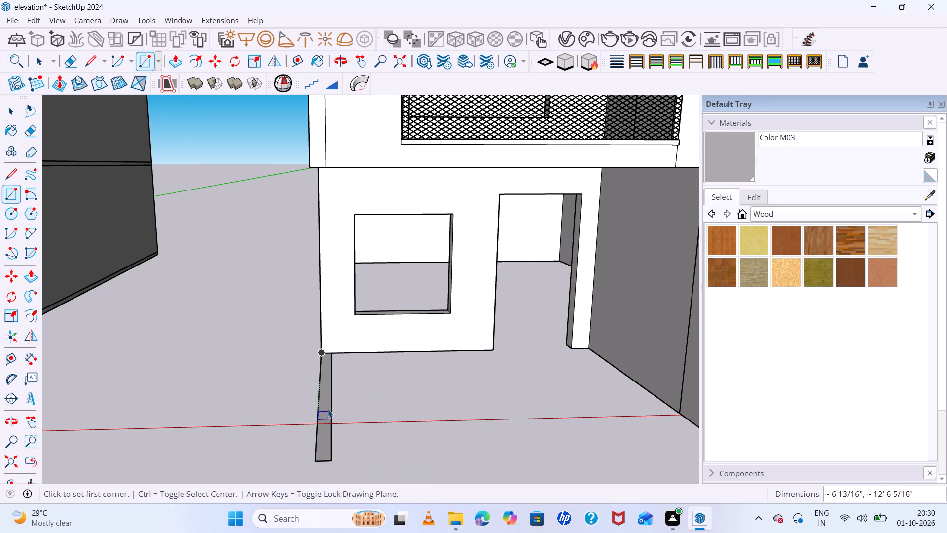
Push/Pull the narrow ground strip up 10' to the balcony's underside to form a ground-floor side wall.
key("p")
left_click(322, 420)
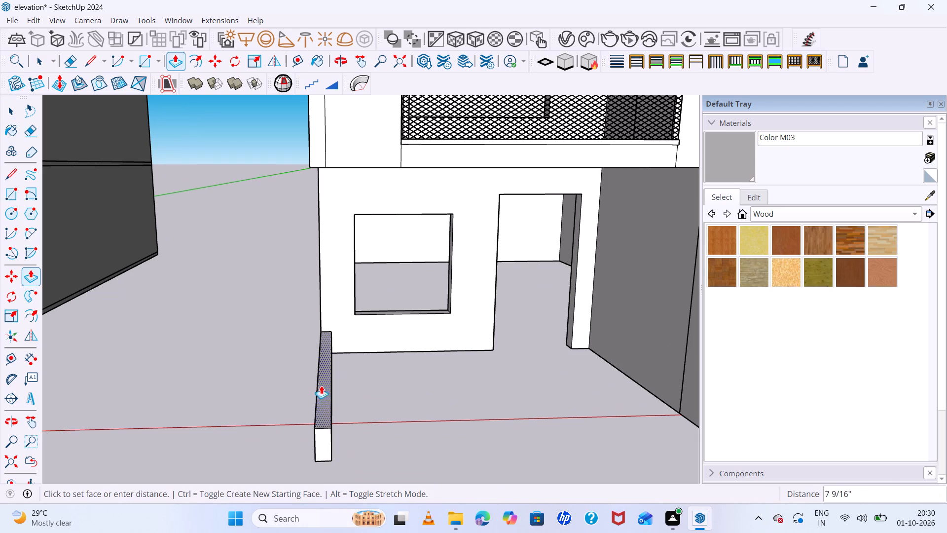
scroll(322, 359, "down", 6)
middle_click_drag(339, 373, 491, 374)
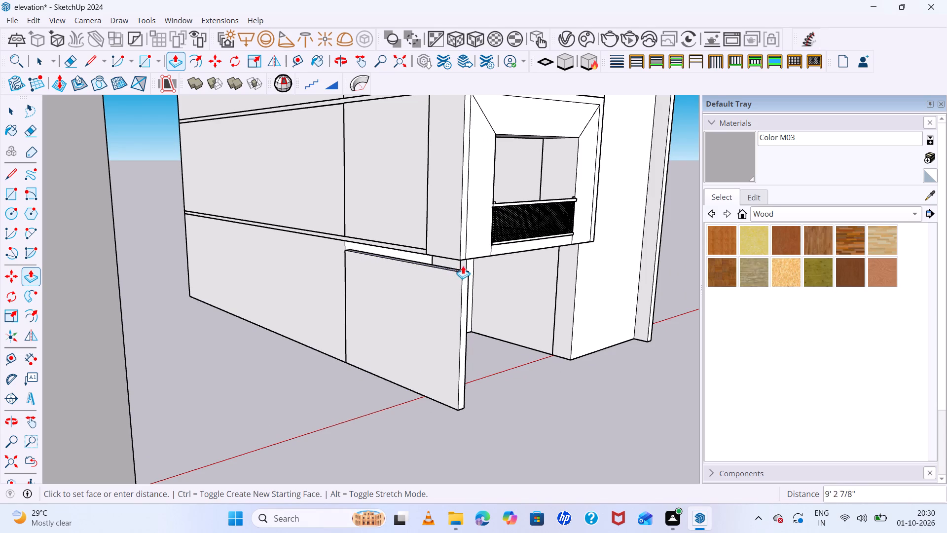
left_click(461, 261)
middle_click_drag(489, 330, 494, 339)
scroll(468, 308, "up", 5)
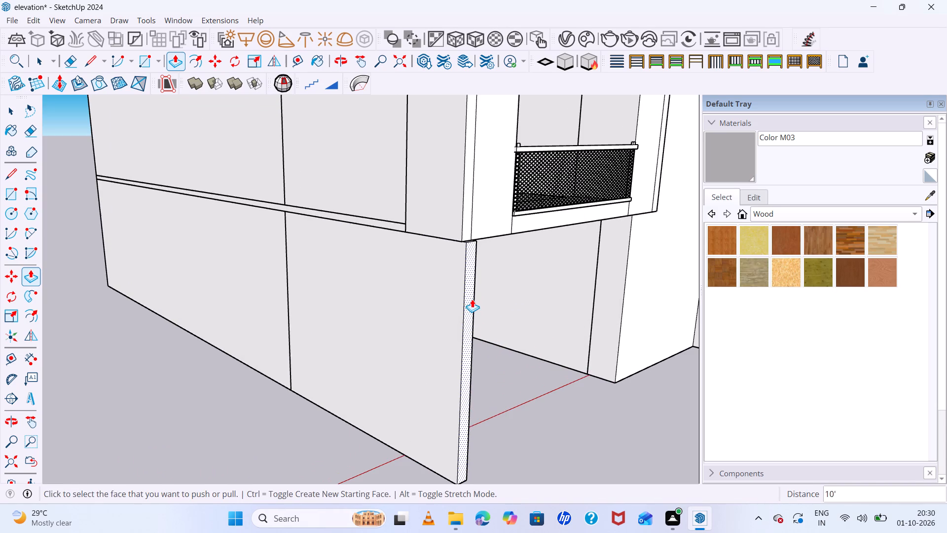
Push/Pull the narrow front face of the ground-floor side wall about 2 11/16" to align with the balcony's outer corner.
left_click(472, 299)
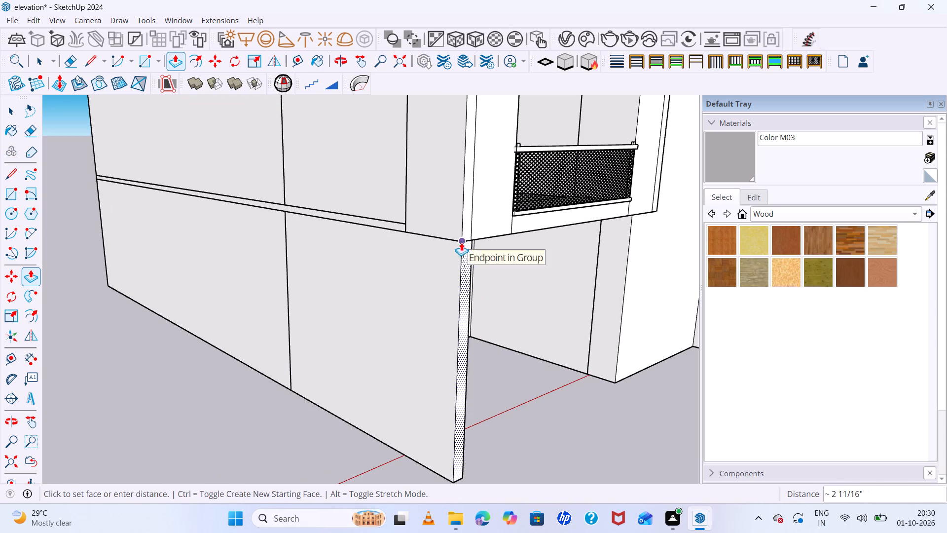
left_click(461, 242)
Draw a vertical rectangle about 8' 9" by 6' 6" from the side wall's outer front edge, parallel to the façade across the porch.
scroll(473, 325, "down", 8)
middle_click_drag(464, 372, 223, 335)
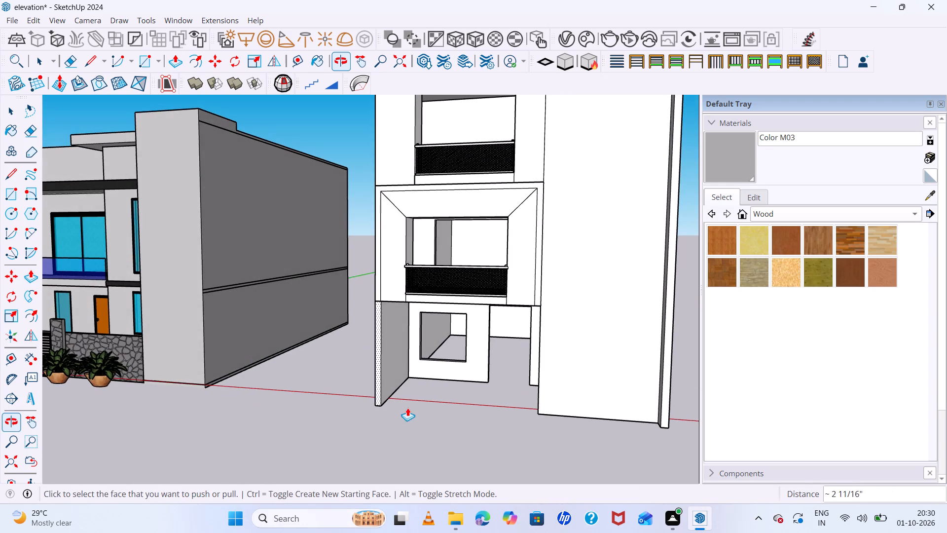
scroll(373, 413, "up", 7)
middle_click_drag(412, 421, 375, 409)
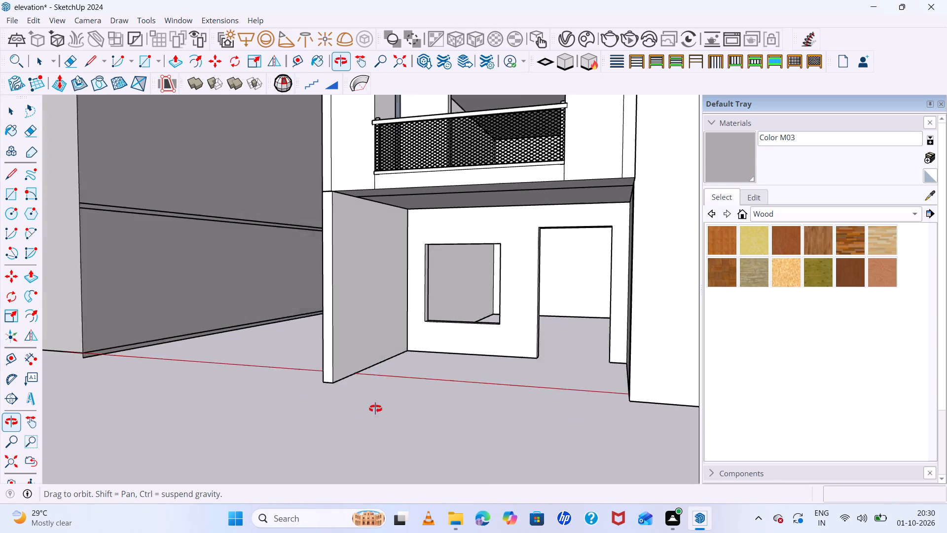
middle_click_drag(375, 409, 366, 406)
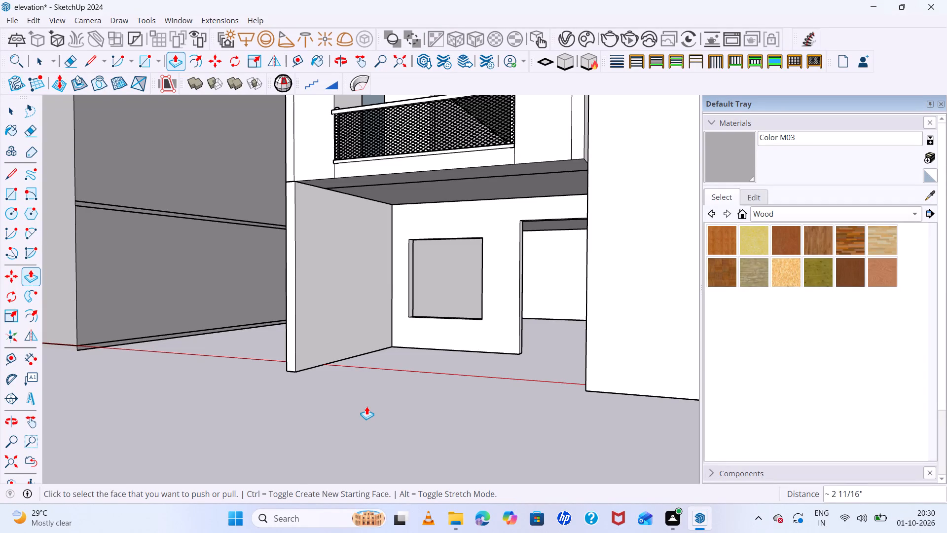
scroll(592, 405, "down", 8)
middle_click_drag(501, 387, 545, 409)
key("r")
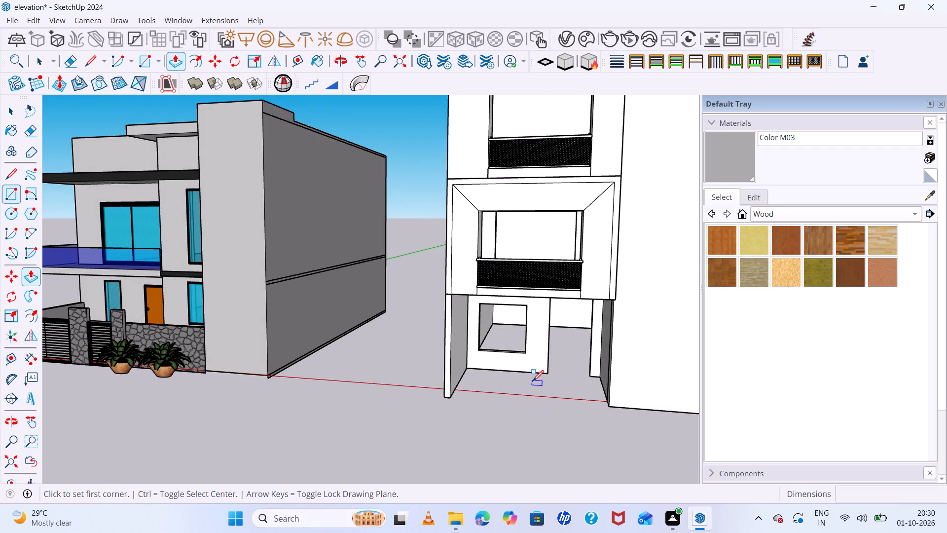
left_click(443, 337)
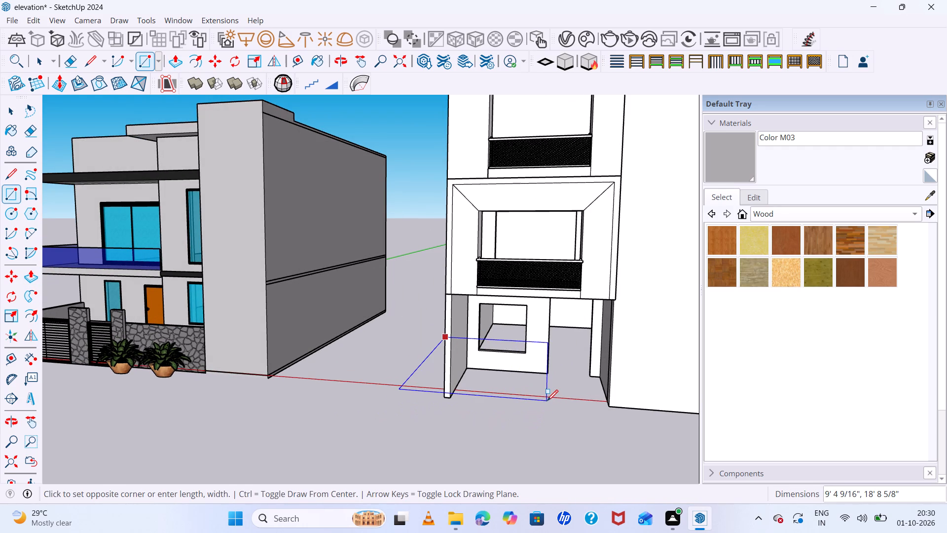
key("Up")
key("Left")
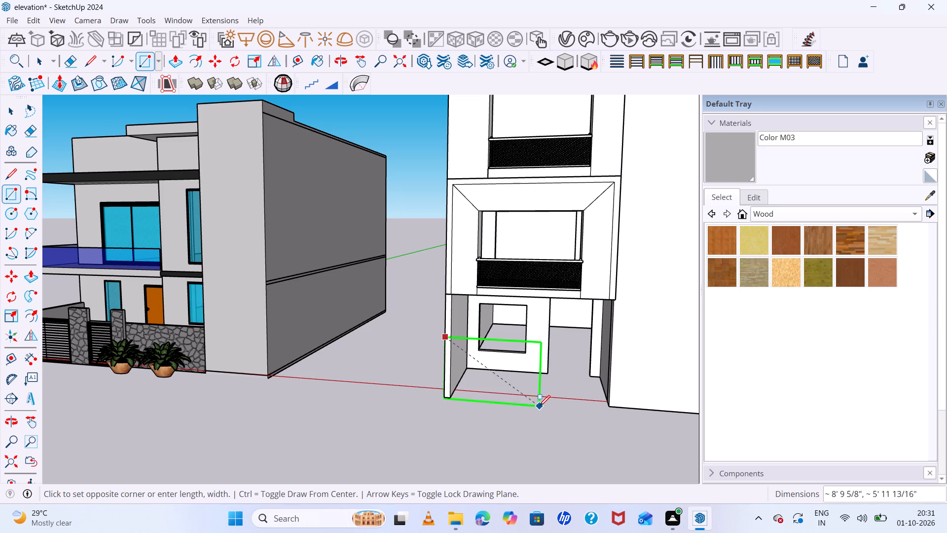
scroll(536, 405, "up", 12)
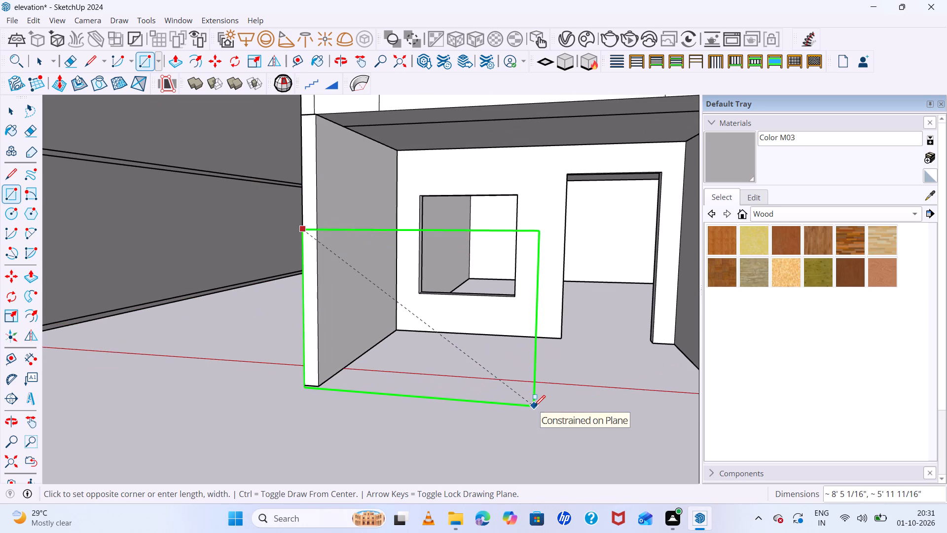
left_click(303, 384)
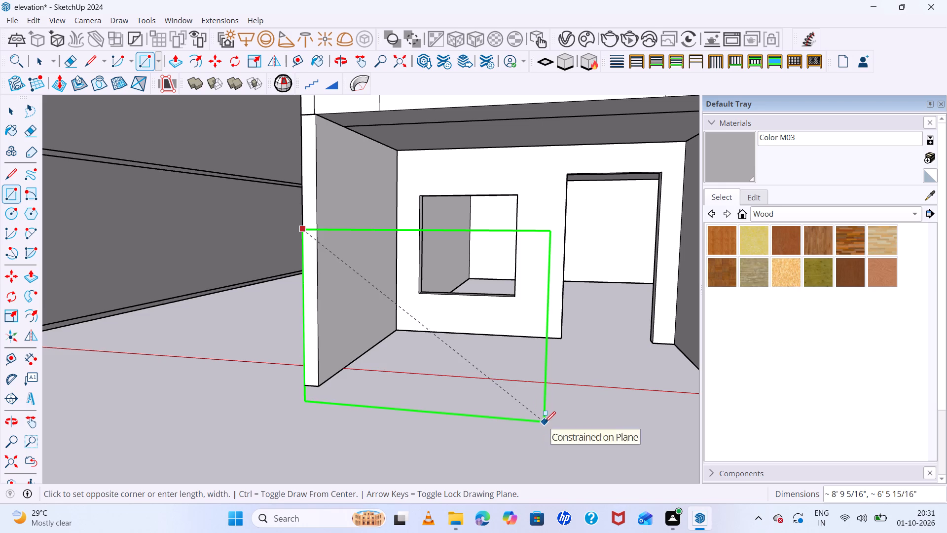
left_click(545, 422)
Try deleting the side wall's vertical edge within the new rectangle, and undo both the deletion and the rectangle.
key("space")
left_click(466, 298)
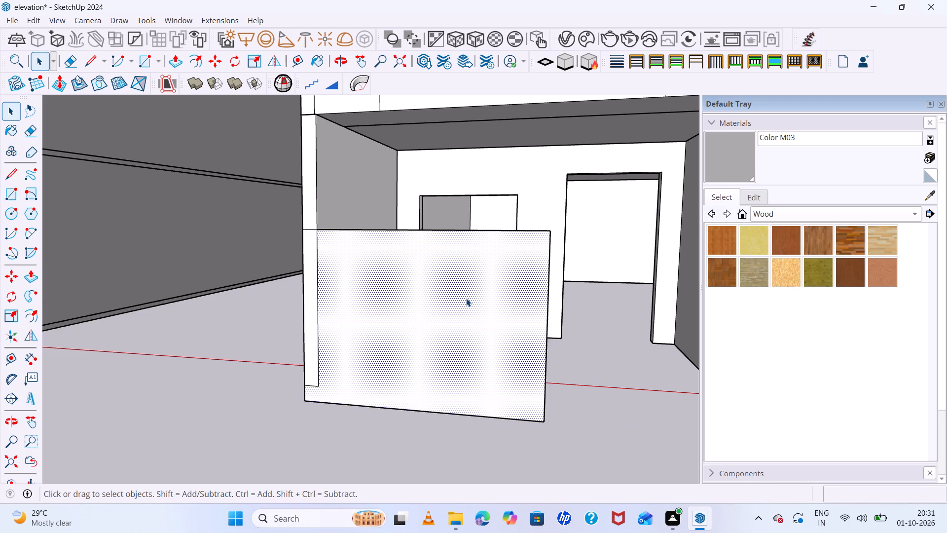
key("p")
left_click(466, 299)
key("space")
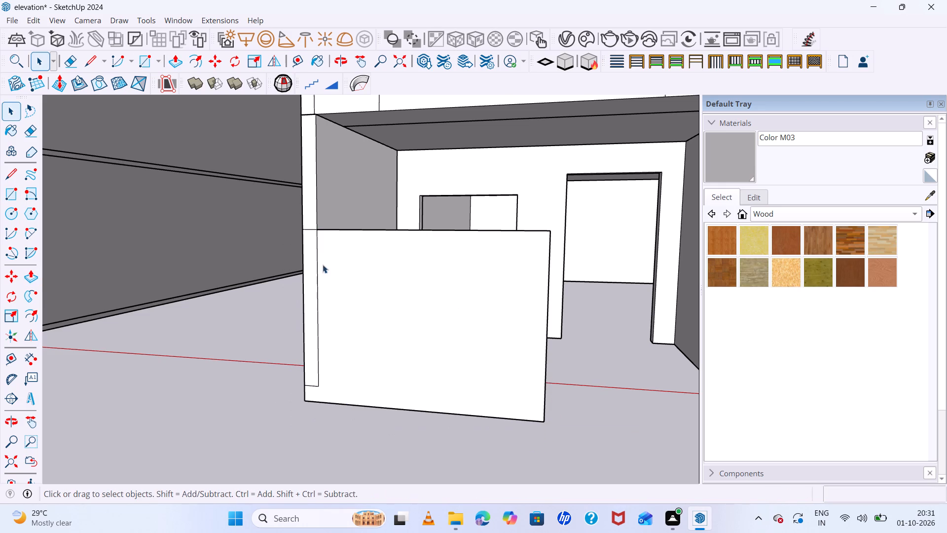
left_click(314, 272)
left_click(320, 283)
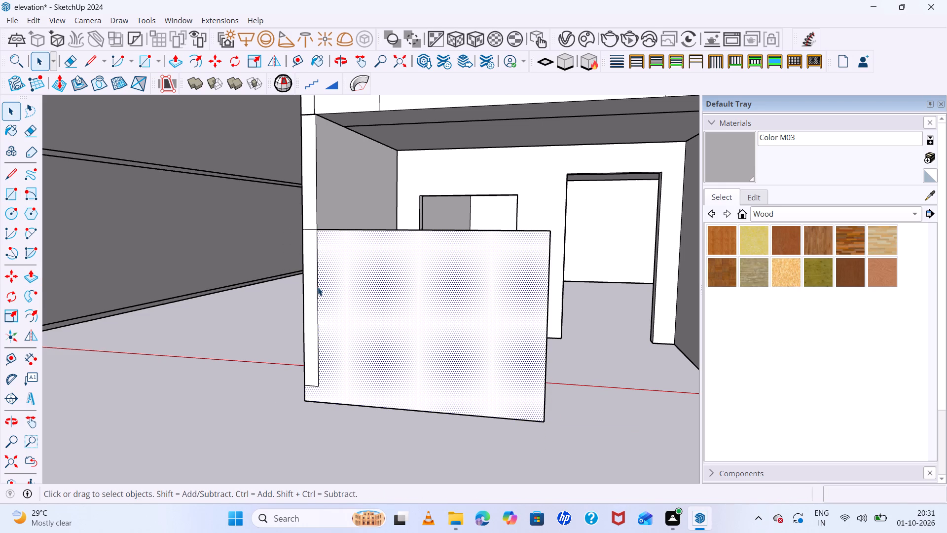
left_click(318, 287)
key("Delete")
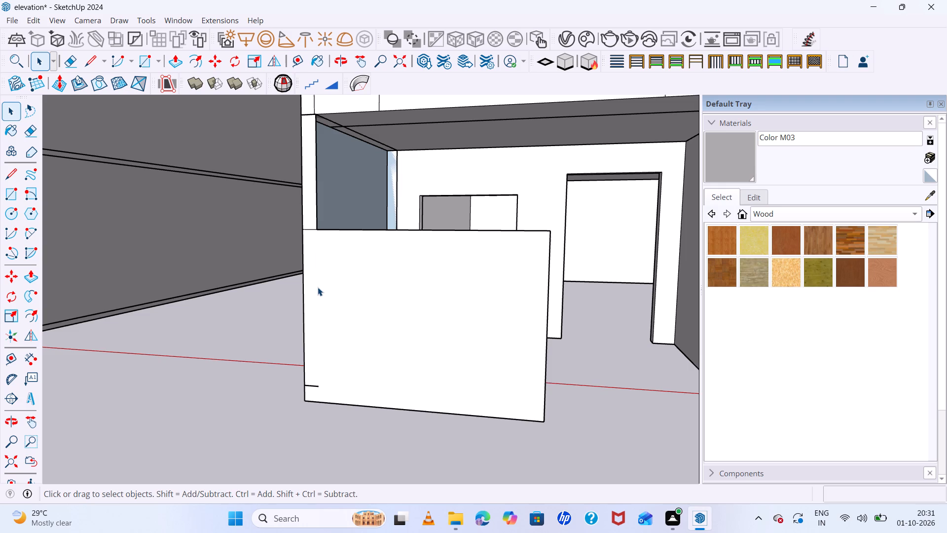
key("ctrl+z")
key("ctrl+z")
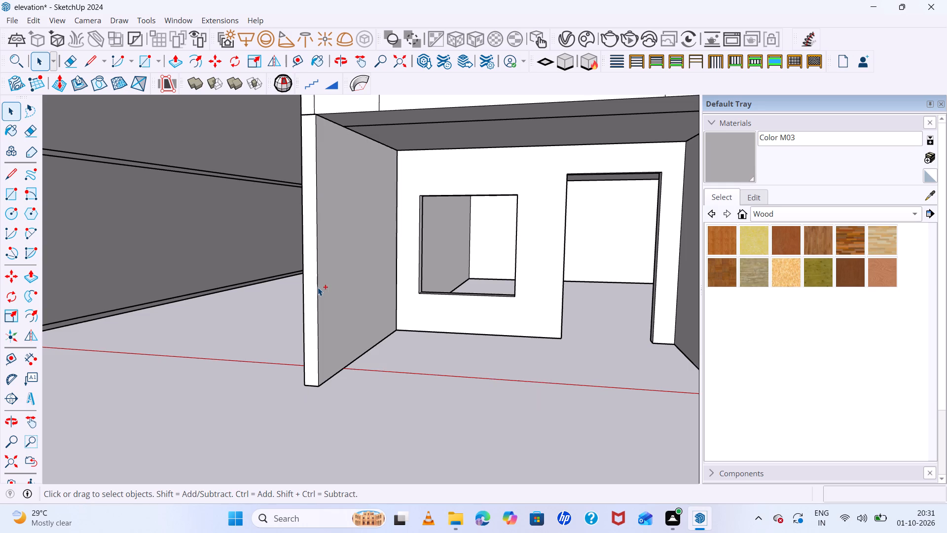
Make the whole ground-floor side wall under the balcony into a group.
double_click(322, 349)
left_click(322, 349)
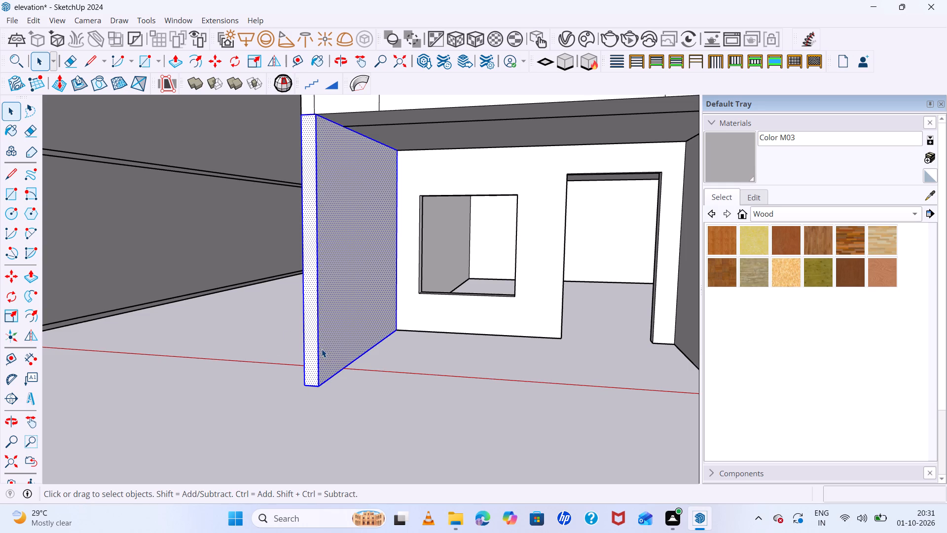
right_click(322, 347)
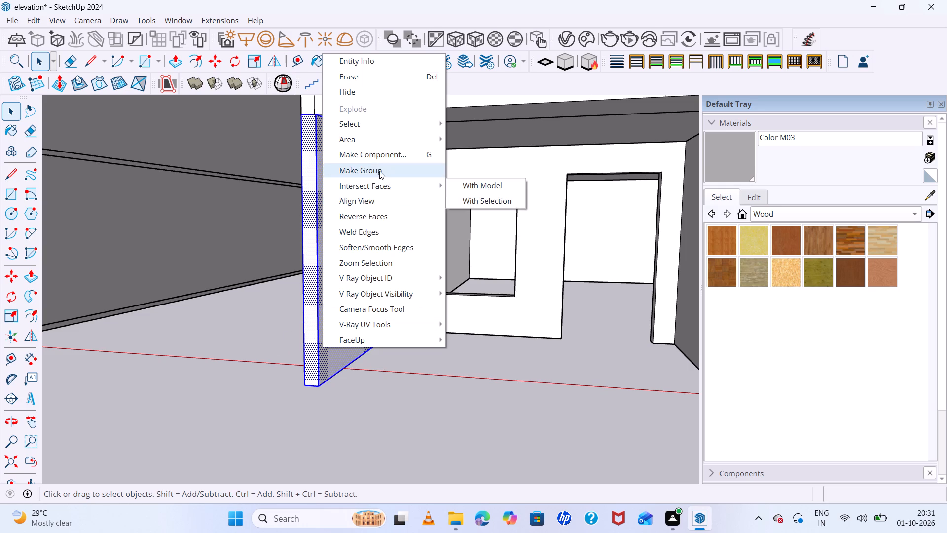
left_click(379, 171)
left_click(352, 389)
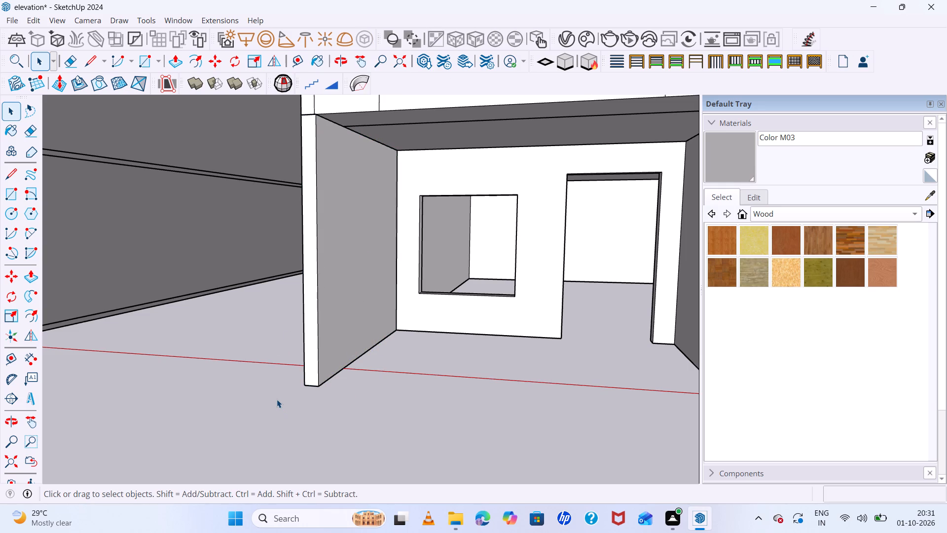
Draw a vertical rectangle about 8' 6" by 4' 10" from the grouped side wall's bottom outer corner, parallel to the façade.
key("r")
left_click_drag(304, 386, 306, 379)
left_click(305, 230)
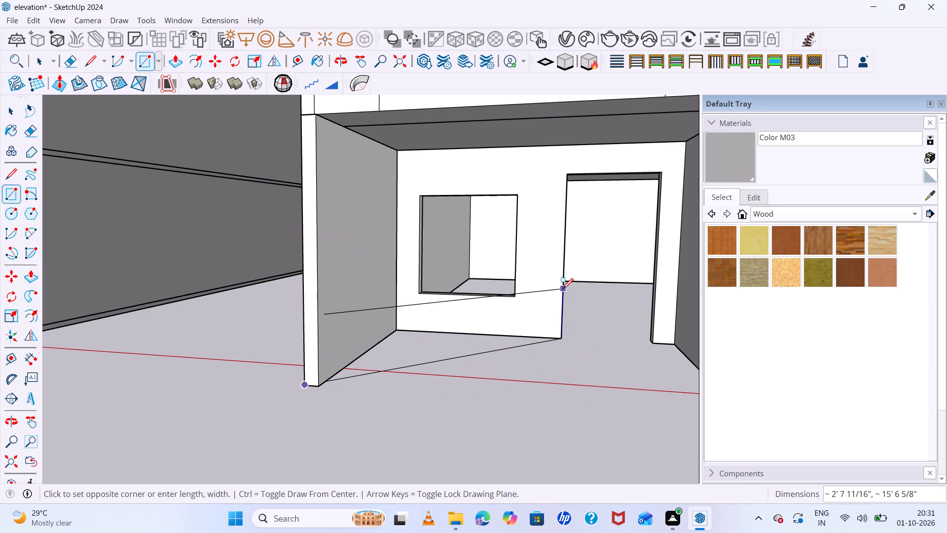
key("Left")
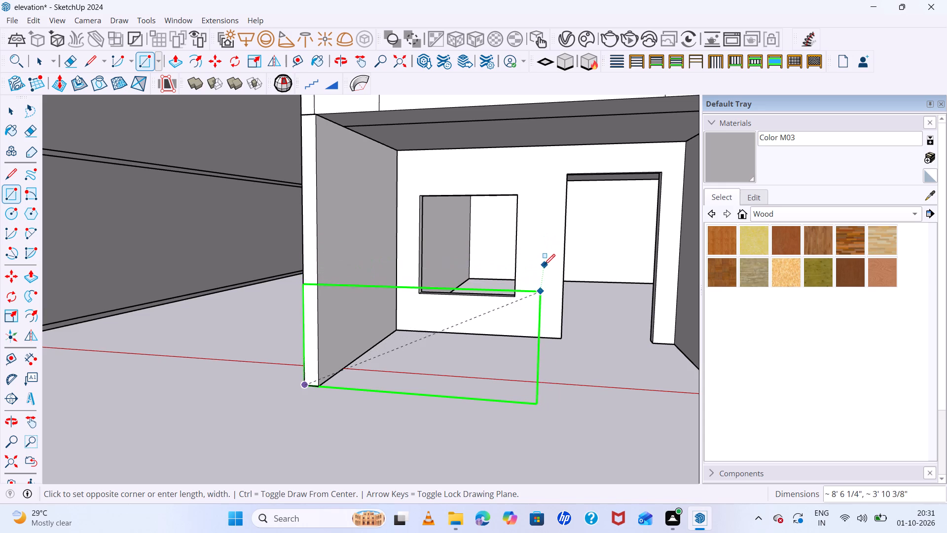
left_click(545, 246)
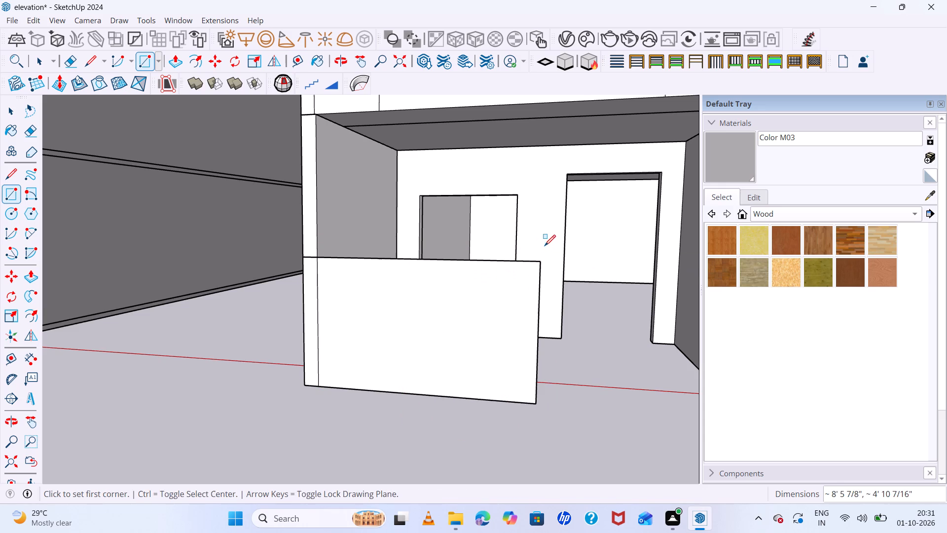
Push/Pull the new rectangle forward 4" to form a low front wall before the ground-floor window.
key("space")
left_click(472, 317)
key("p")
left_click(671, 160)
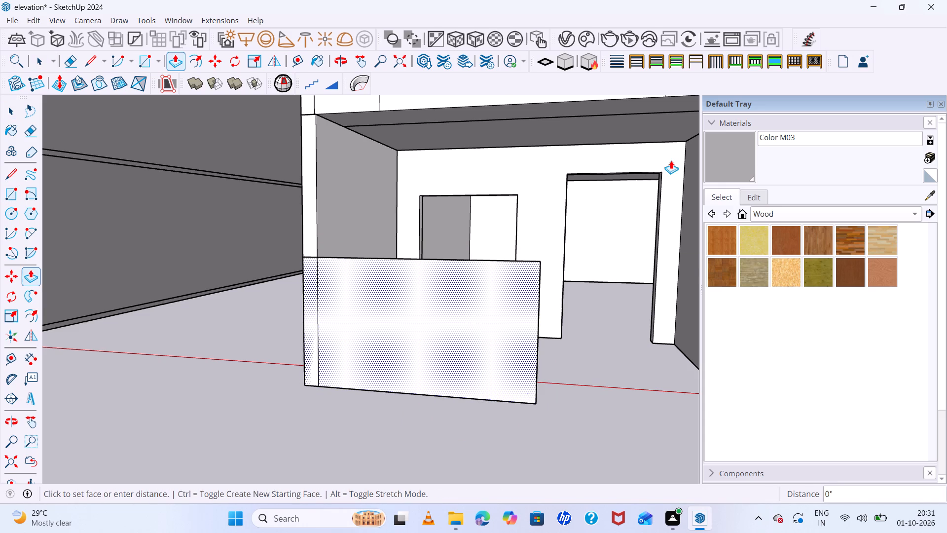
scroll(420, 321, "down", 4)
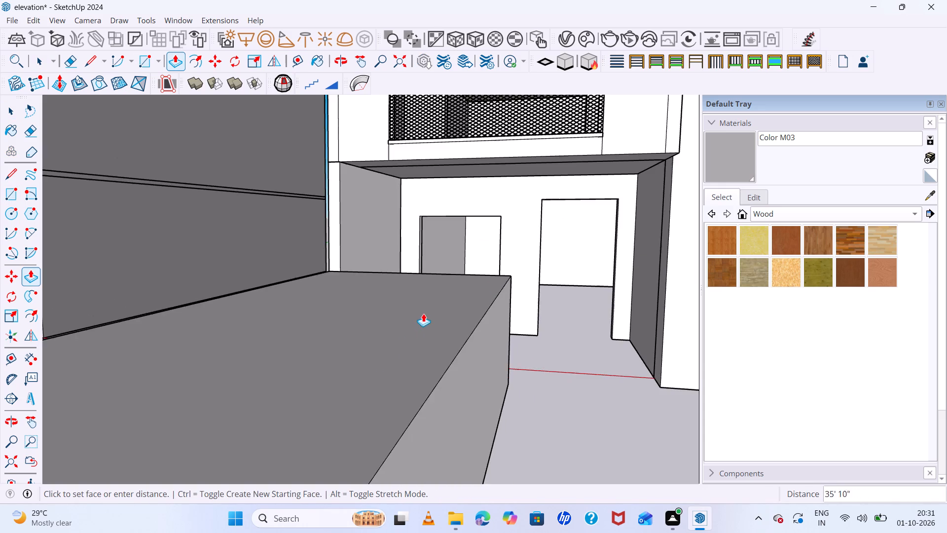
scroll(423, 313, "down", 16)
scroll(485, 277, "down", 4)
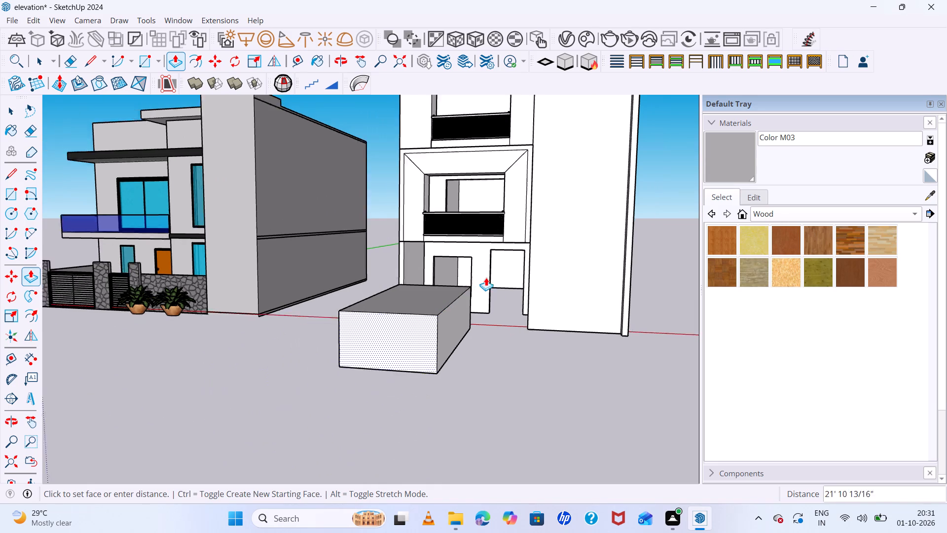
scroll(486, 277, "down", 2)
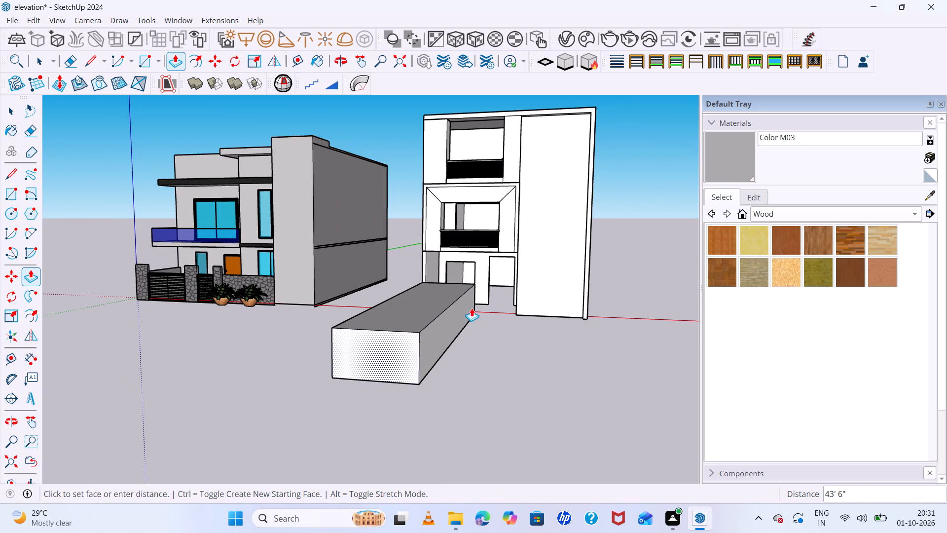
key("4")
key("Return")
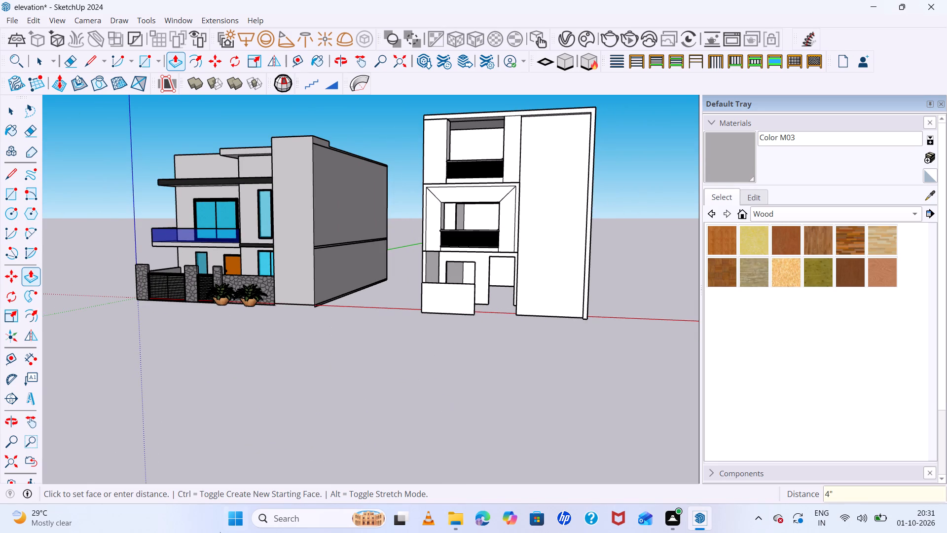
Push/Pull the low wall's front face forward about another 6 5/16" to thicken it.
scroll(372, 232, "up", 13)
middle_click_drag(524, 349, 541, 412)
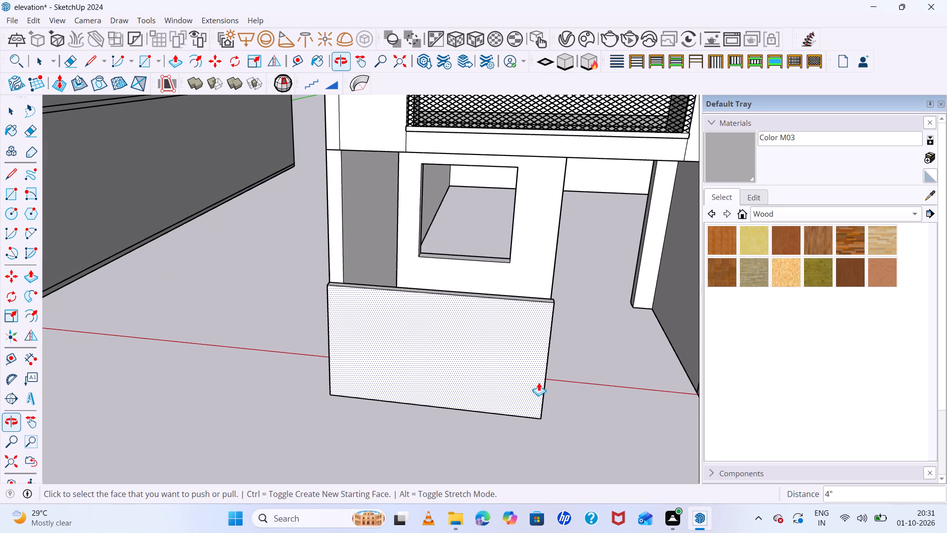
left_click(533, 348)
left_click(530, 354)
middle_click_drag(468, 357, 540, 328)
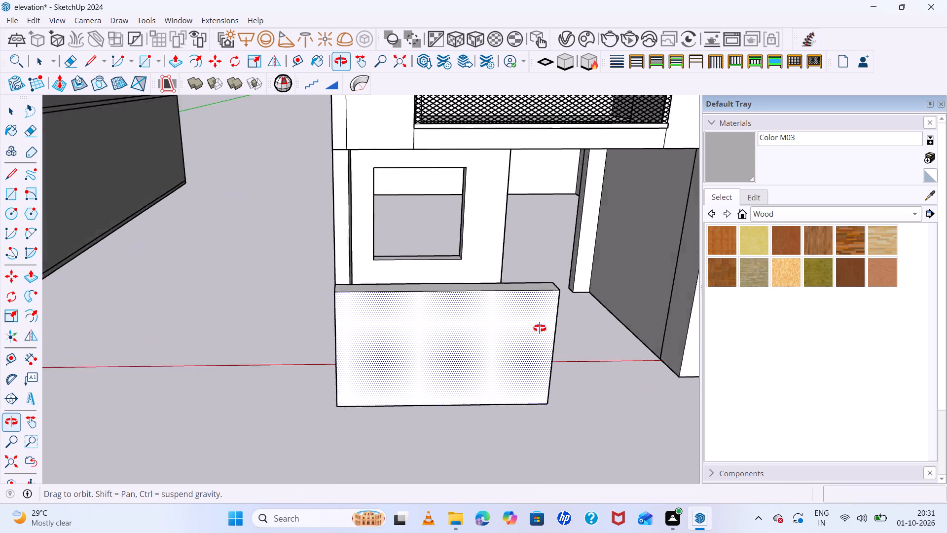
middle_click_drag(540, 328, 536, 227)
scroll(463, 269, "down", 6)
middle_click_drag(573, 356, 509, 385)
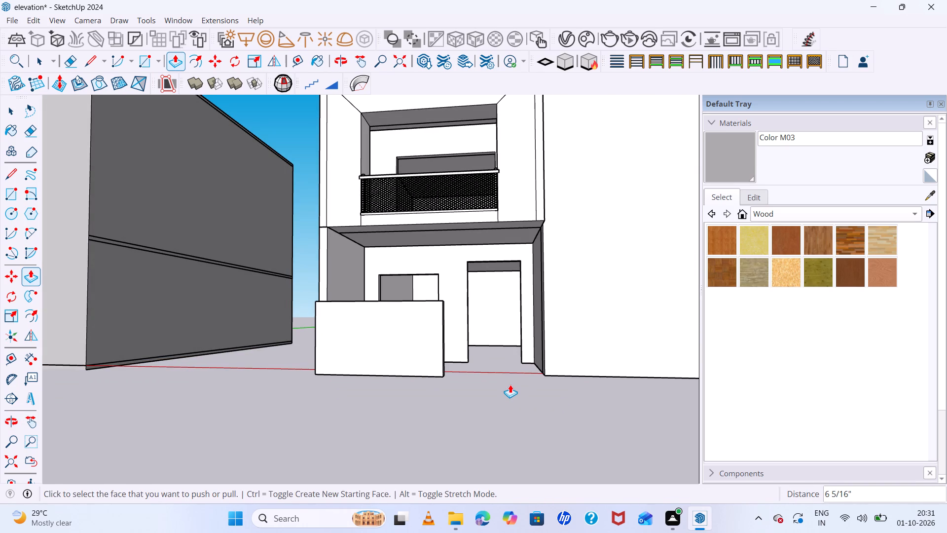
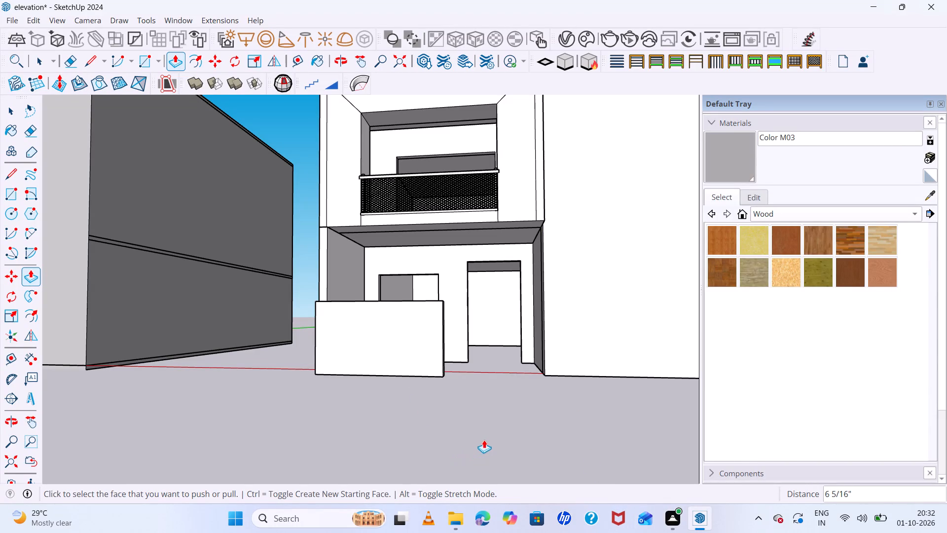
Push/Pull the low front wall's free end face, on the doorway side, inward about 11 1/4" to shorten the wall.
middle_click_drag(494, 388, 415, 399)
scroll(254, 281, "up", 5)
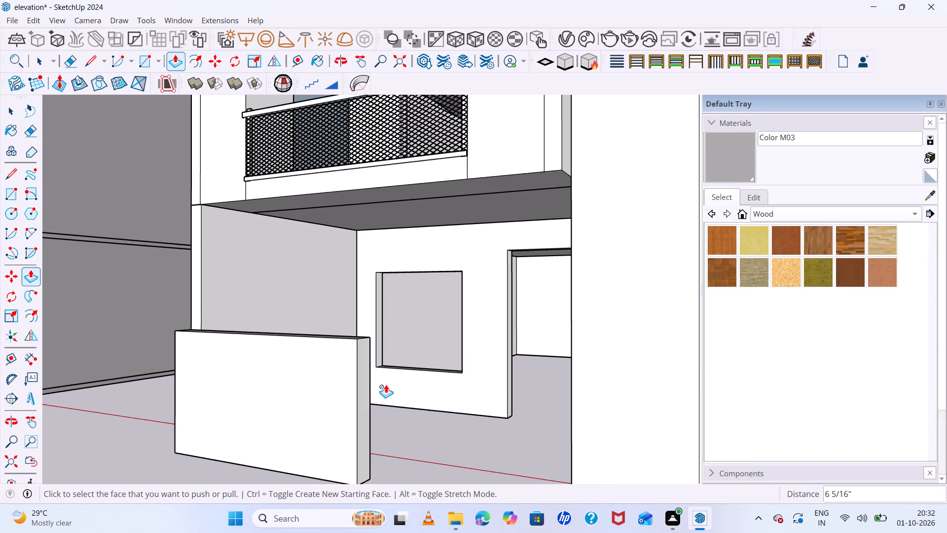
scroll(396, 390, "down", 4)
middle_click_drag(457, 402, 523, 380)
scroll(510, 369, "up", 5)
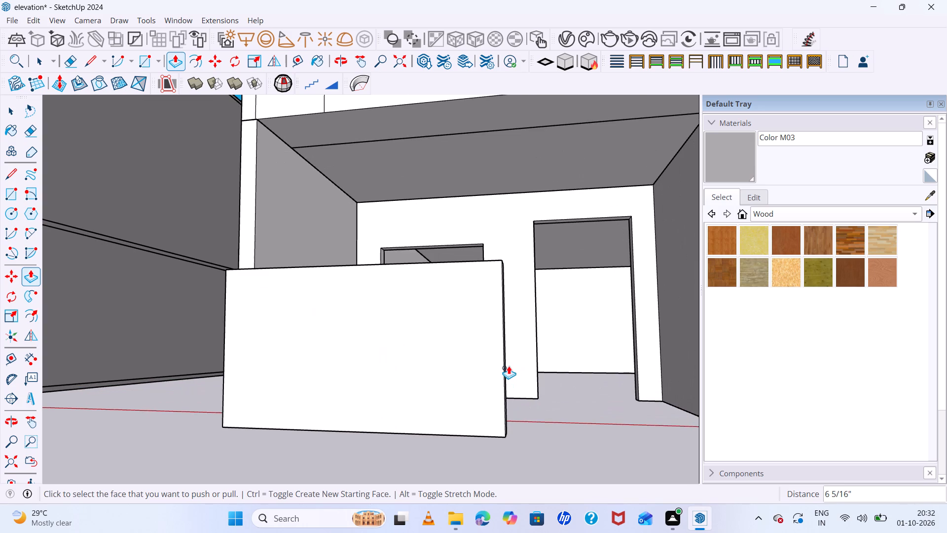
middle_click(509, 365)
middle_click_drag(508, 369, 493, 392)
left_click(499, 378)
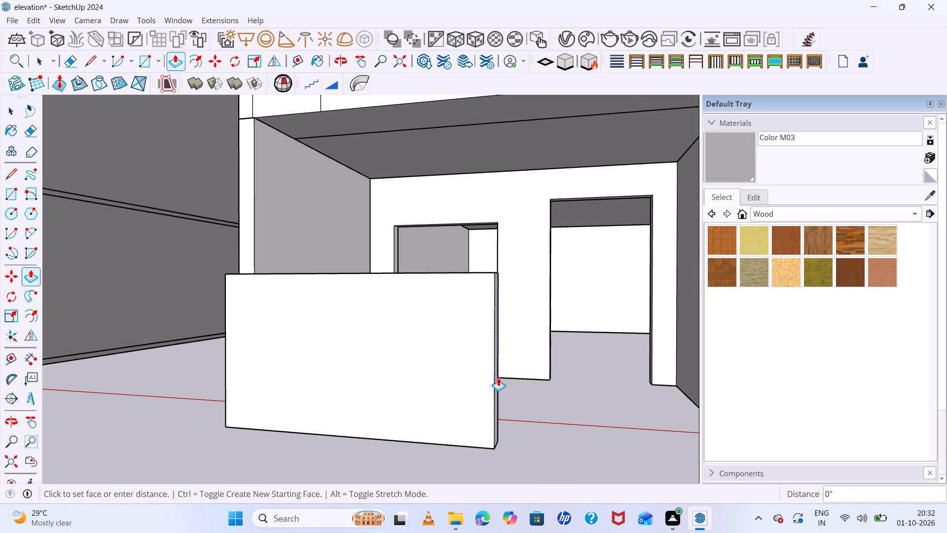
left_click(467, 377)
Examine the low front wall's proportions against the whole façade from the front, from below and from above.
middle_click_drag(510, 414, 550, 431)
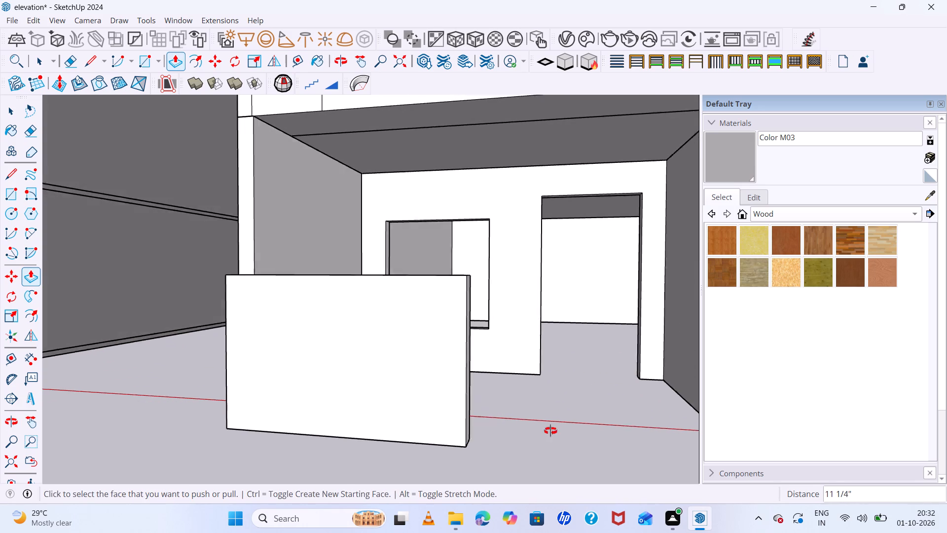
middle_click_drag(550, 431, 538, 391)
scroll(535, 389, "down", 13)
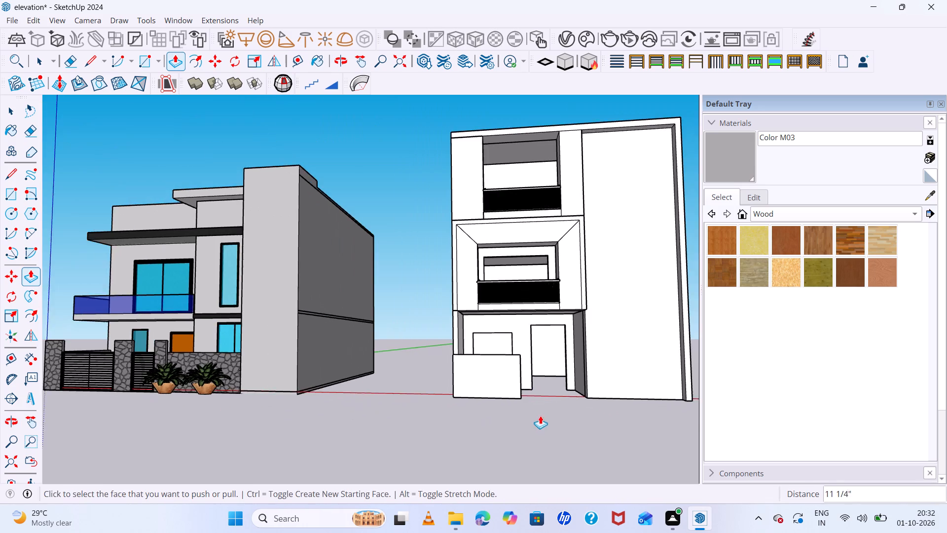
middle_click_drag(541, 417, 548, 389)
scroll(513, 379, "up", 12)
middle_click_drag(513, 379, 519, 413)
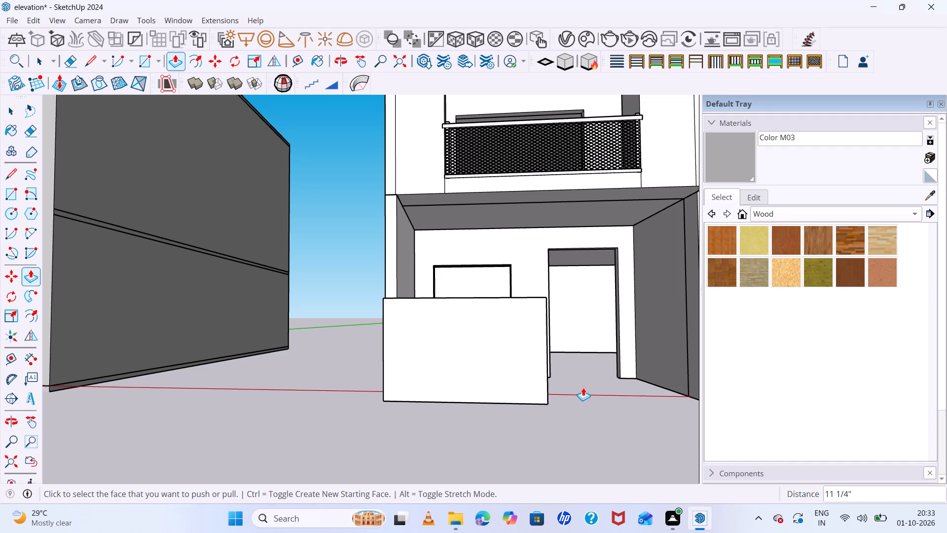
scroll(597, 398, "down", 14)
middle_click_drag(618, 403, 567, 302)
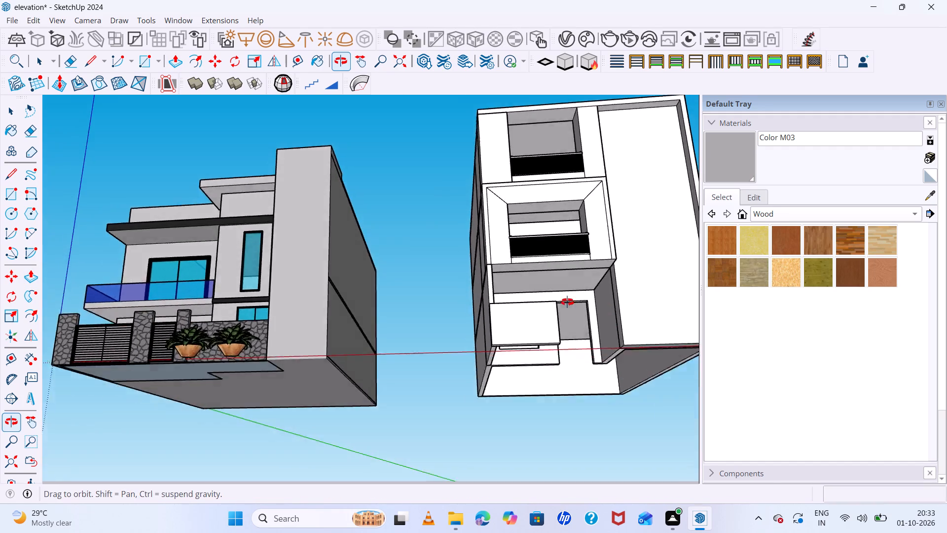
middle_click_drag(567, 302, 426, 247)
scroll(454, 283, "down", 10)
middle_click_drag(513, 357, 593, 423)
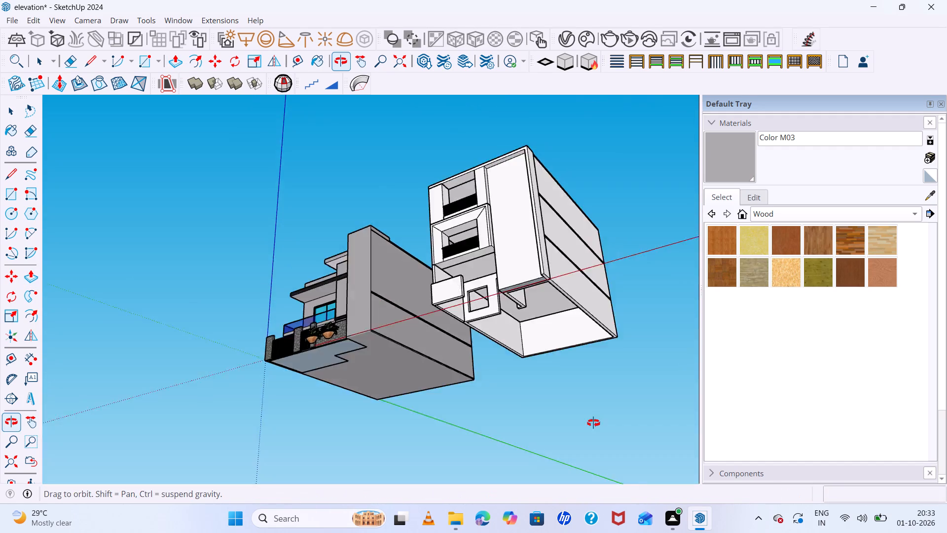
middle_click_drag(593, 423, 722, 501)
scroll(576, 269, "up", 10)
middle_click_drag(558, 333, 566, 383)
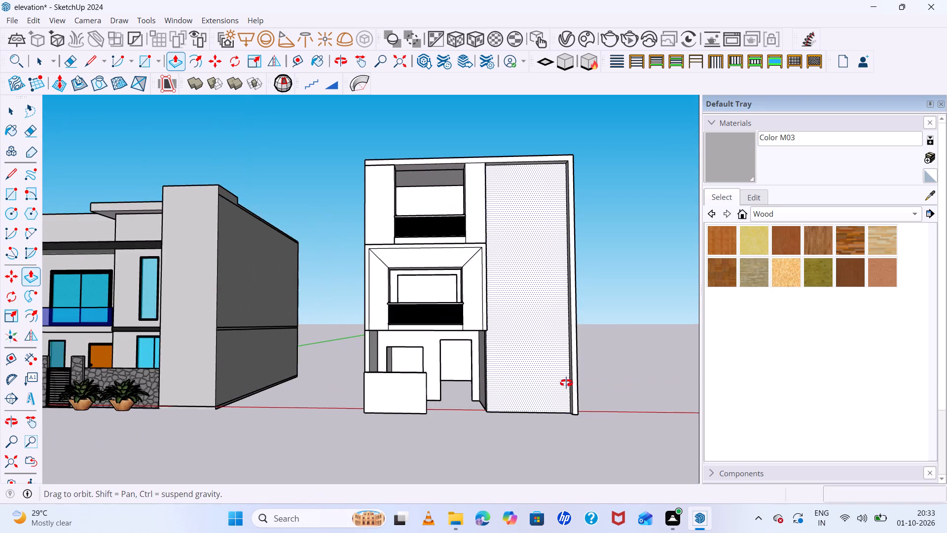
middle_click_drag(566, 383, 595, 391)
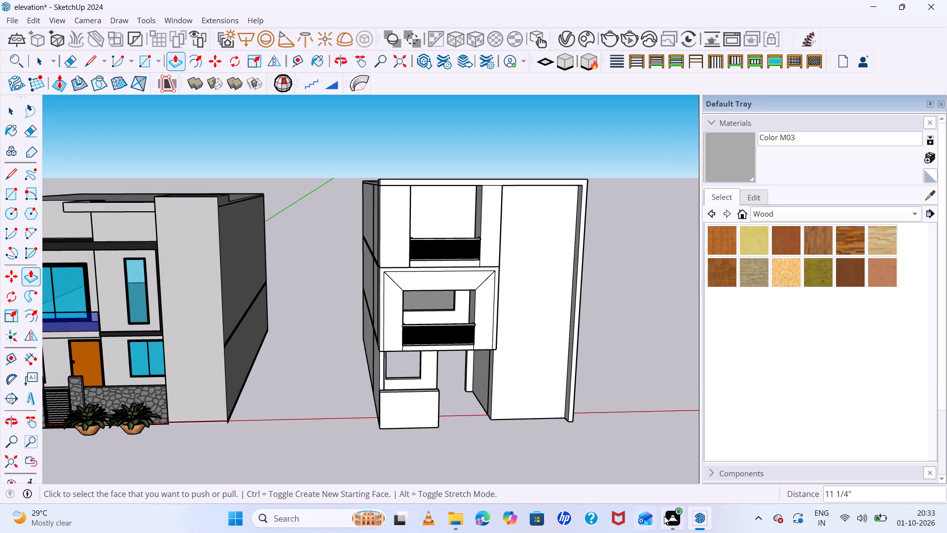
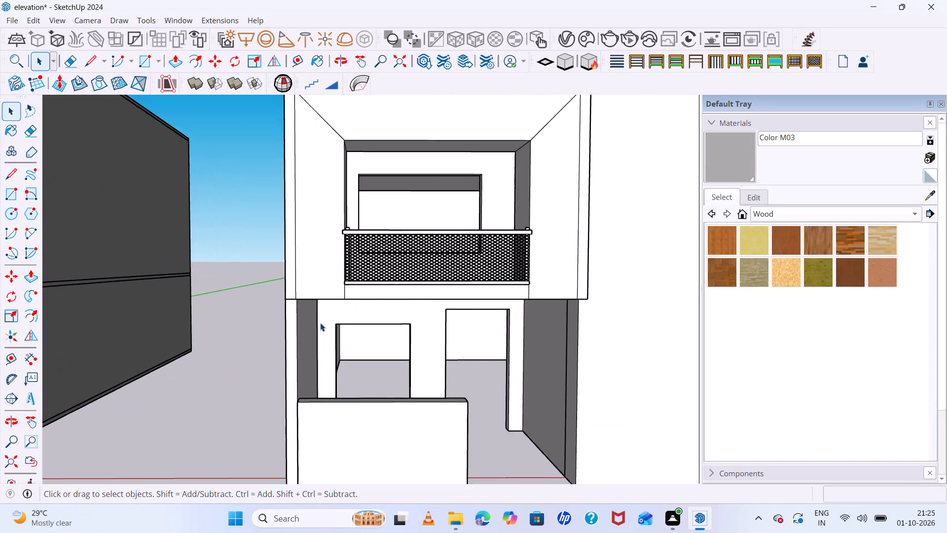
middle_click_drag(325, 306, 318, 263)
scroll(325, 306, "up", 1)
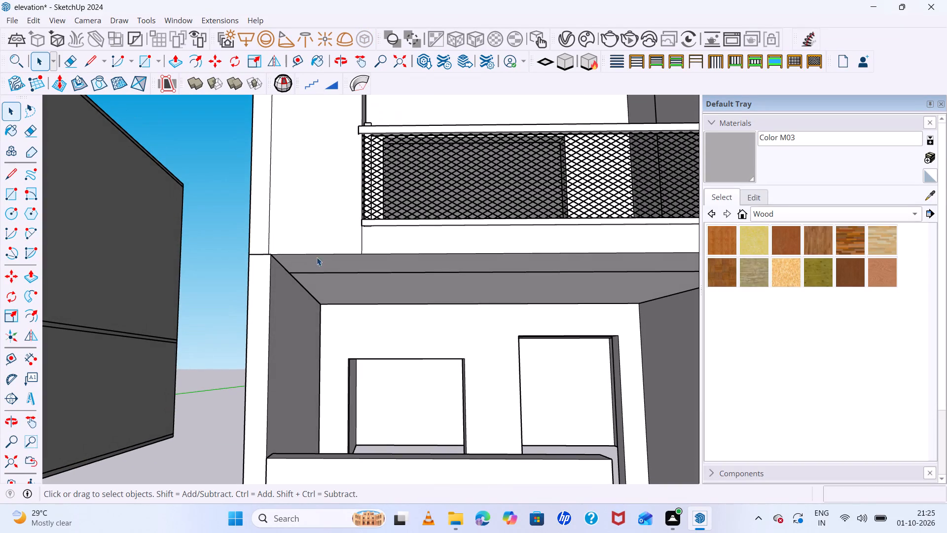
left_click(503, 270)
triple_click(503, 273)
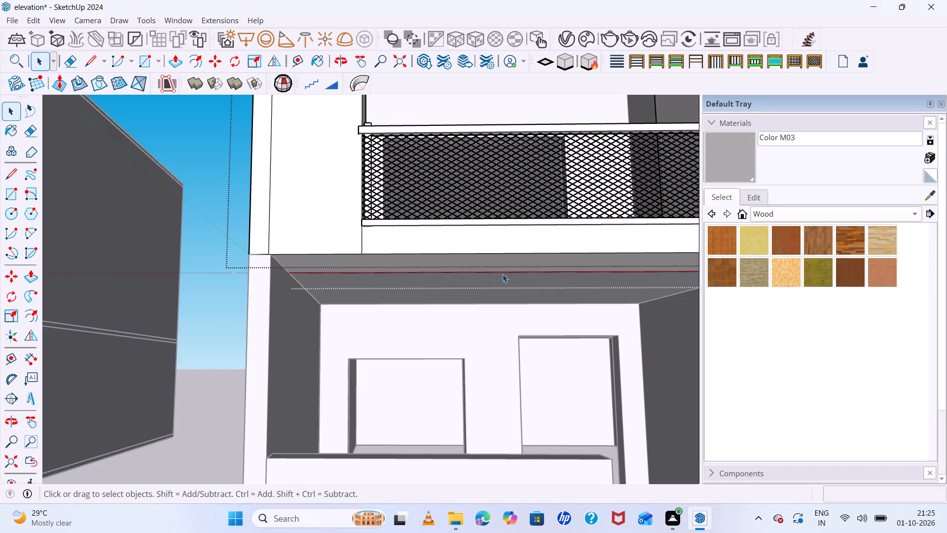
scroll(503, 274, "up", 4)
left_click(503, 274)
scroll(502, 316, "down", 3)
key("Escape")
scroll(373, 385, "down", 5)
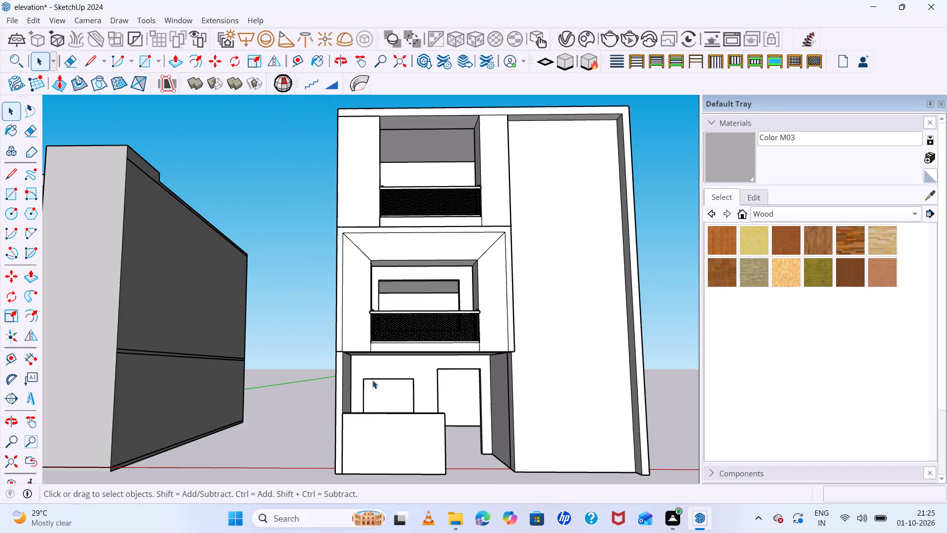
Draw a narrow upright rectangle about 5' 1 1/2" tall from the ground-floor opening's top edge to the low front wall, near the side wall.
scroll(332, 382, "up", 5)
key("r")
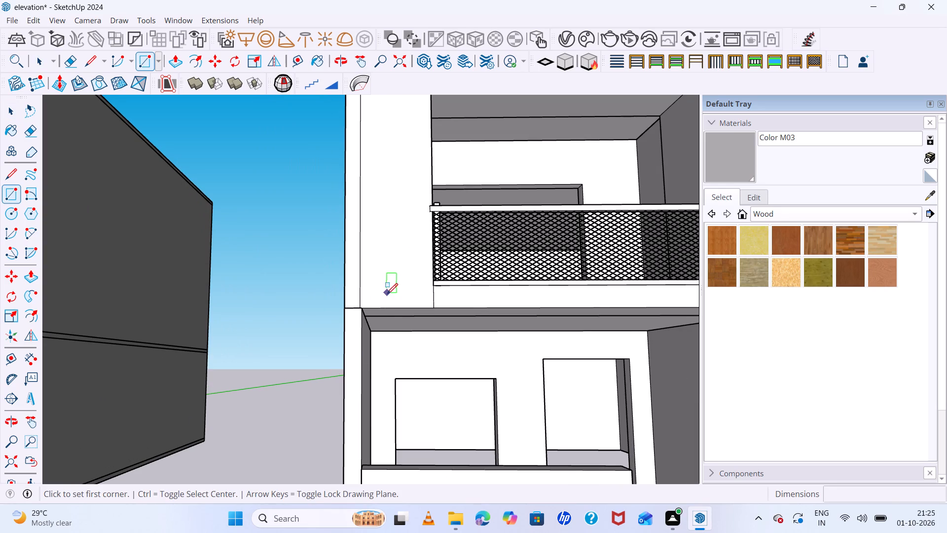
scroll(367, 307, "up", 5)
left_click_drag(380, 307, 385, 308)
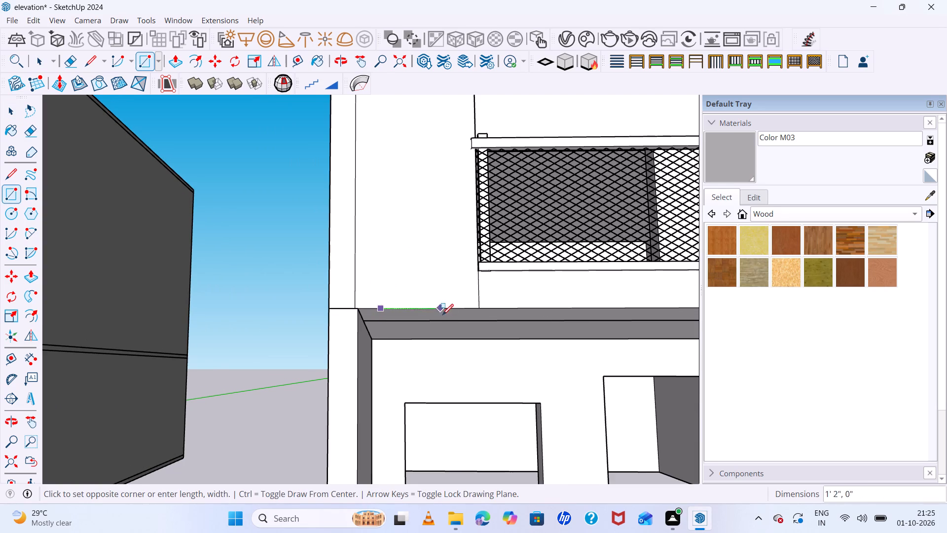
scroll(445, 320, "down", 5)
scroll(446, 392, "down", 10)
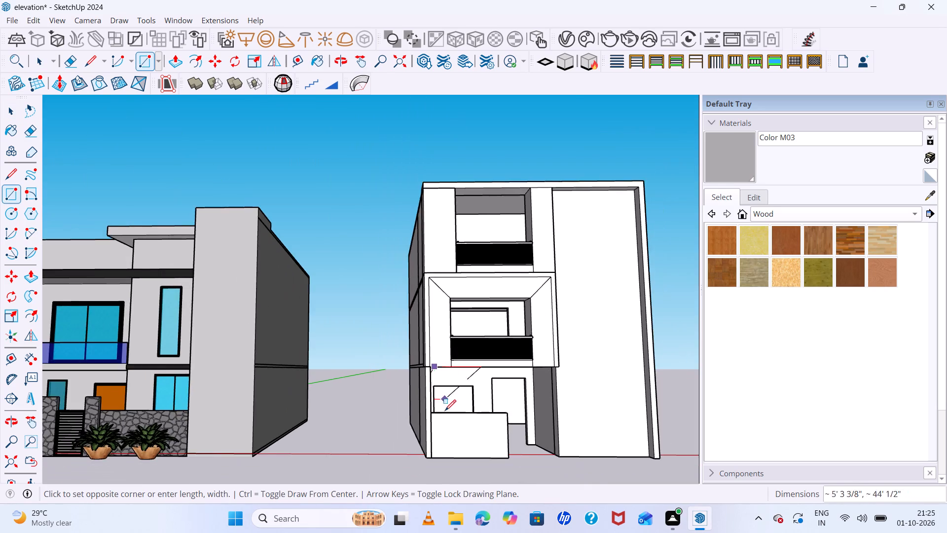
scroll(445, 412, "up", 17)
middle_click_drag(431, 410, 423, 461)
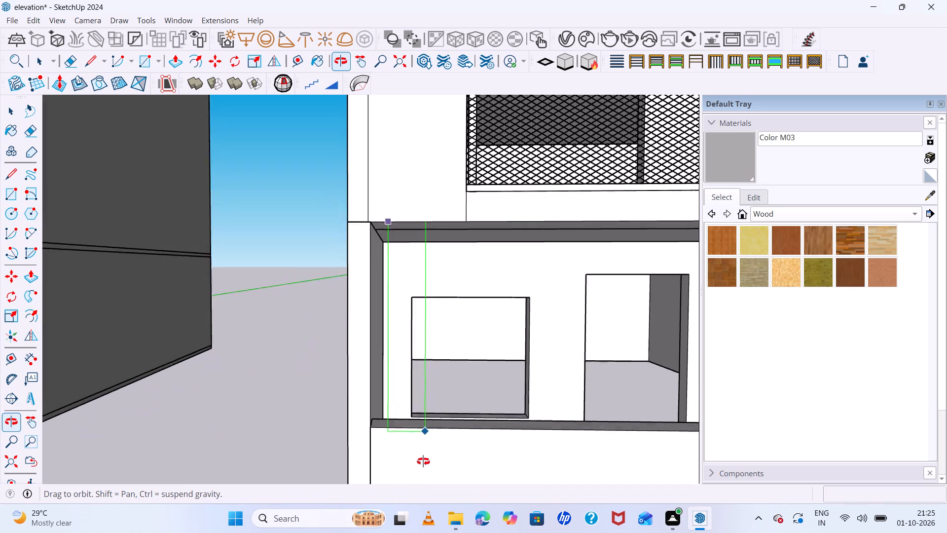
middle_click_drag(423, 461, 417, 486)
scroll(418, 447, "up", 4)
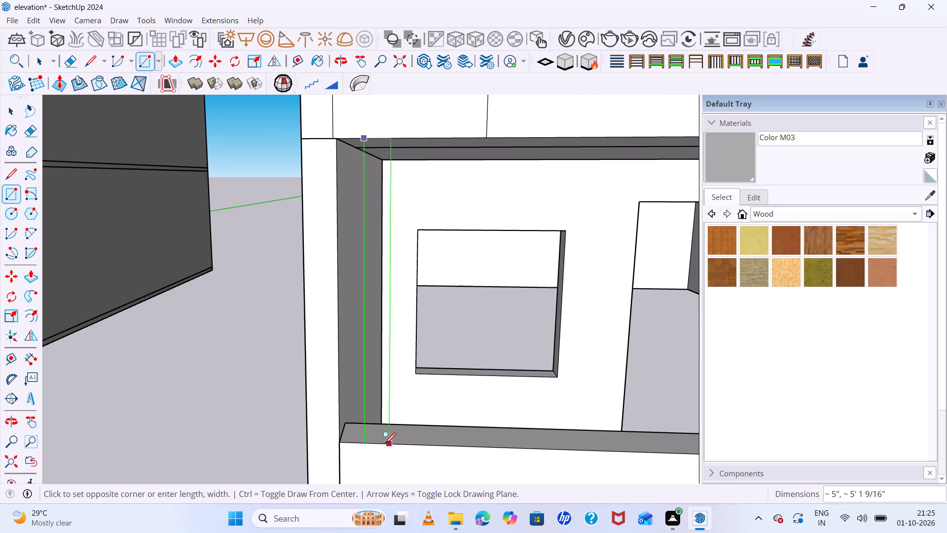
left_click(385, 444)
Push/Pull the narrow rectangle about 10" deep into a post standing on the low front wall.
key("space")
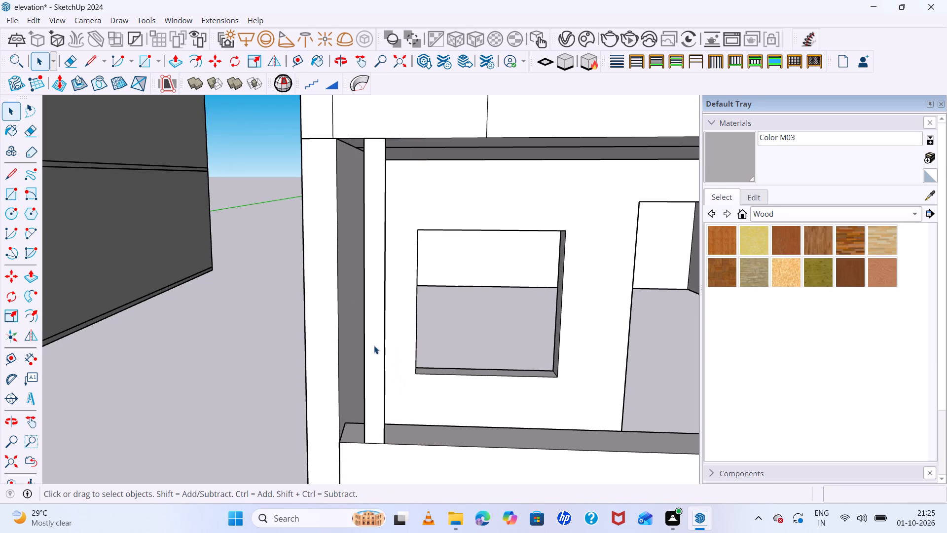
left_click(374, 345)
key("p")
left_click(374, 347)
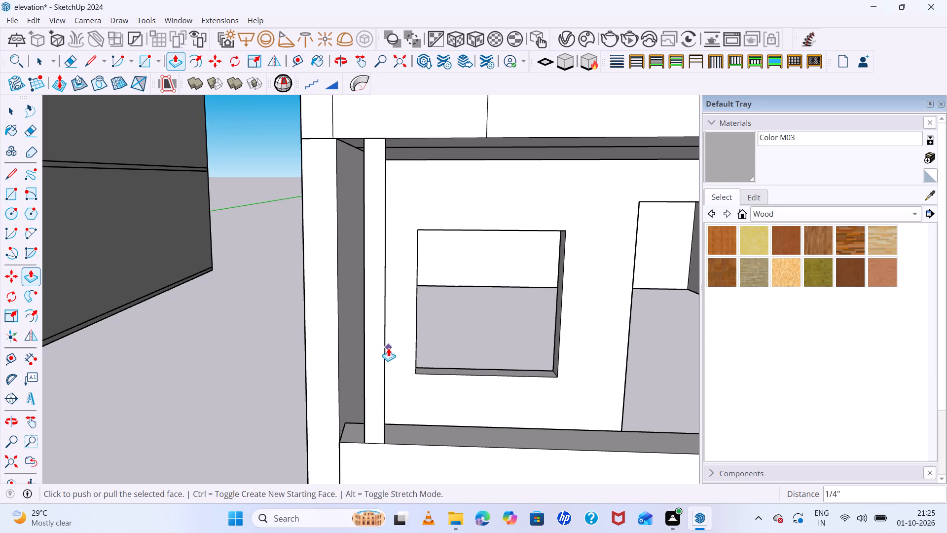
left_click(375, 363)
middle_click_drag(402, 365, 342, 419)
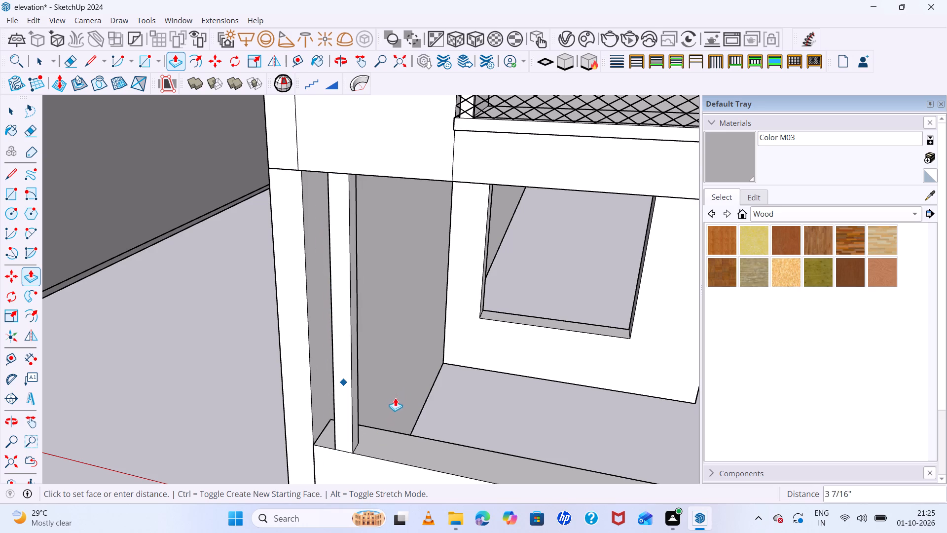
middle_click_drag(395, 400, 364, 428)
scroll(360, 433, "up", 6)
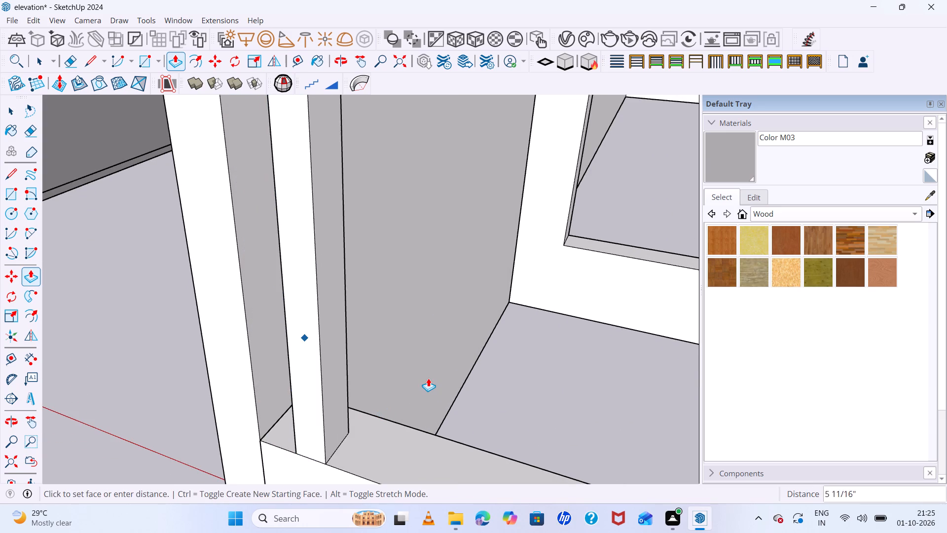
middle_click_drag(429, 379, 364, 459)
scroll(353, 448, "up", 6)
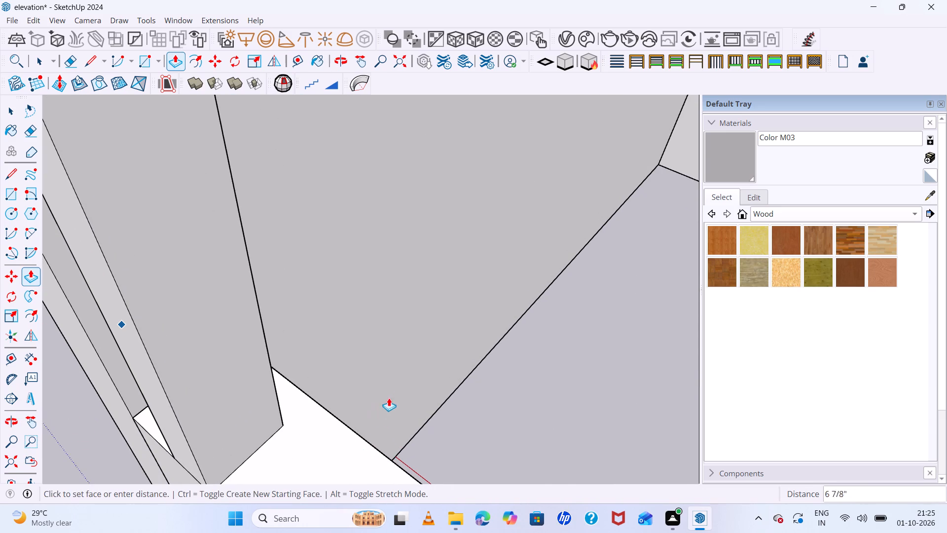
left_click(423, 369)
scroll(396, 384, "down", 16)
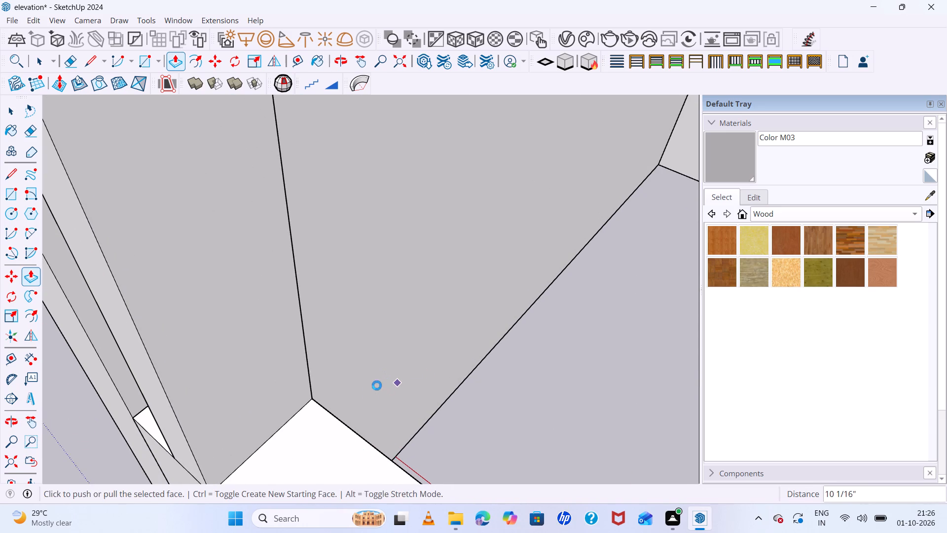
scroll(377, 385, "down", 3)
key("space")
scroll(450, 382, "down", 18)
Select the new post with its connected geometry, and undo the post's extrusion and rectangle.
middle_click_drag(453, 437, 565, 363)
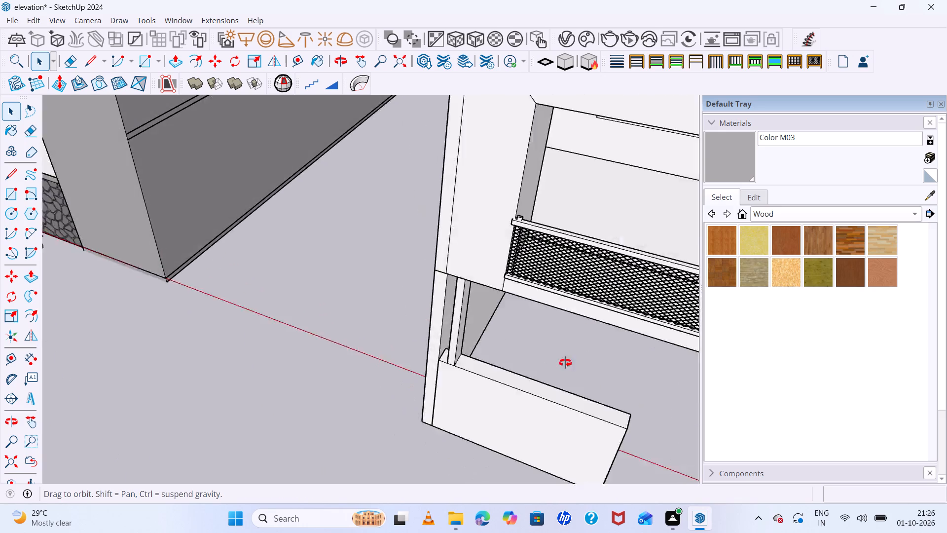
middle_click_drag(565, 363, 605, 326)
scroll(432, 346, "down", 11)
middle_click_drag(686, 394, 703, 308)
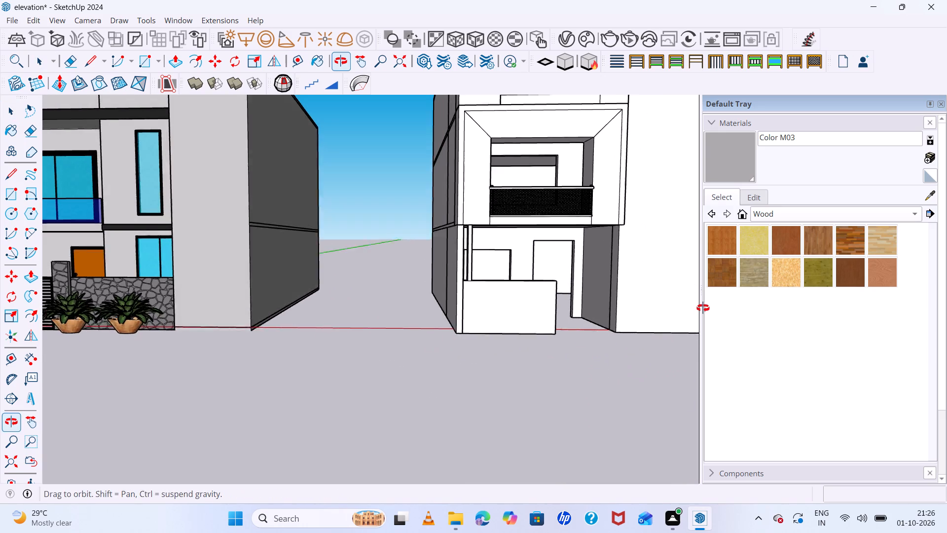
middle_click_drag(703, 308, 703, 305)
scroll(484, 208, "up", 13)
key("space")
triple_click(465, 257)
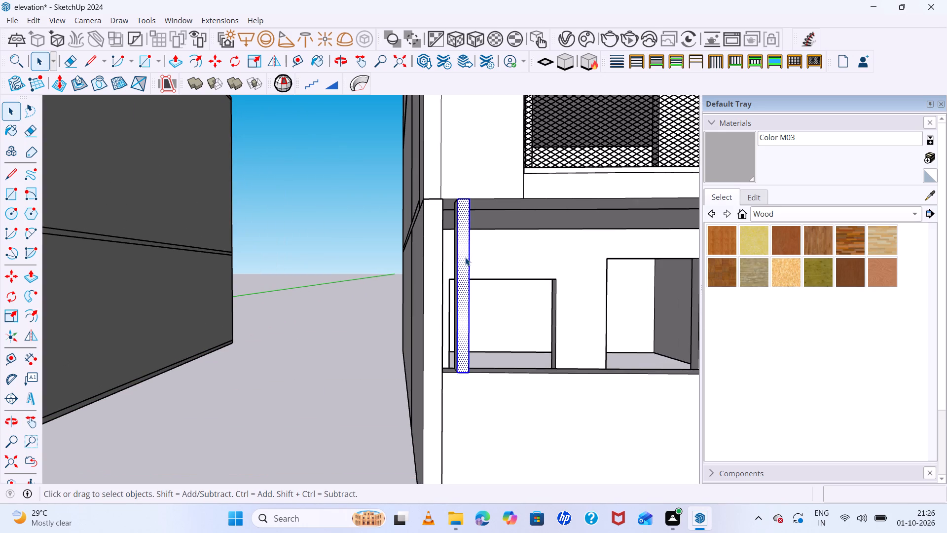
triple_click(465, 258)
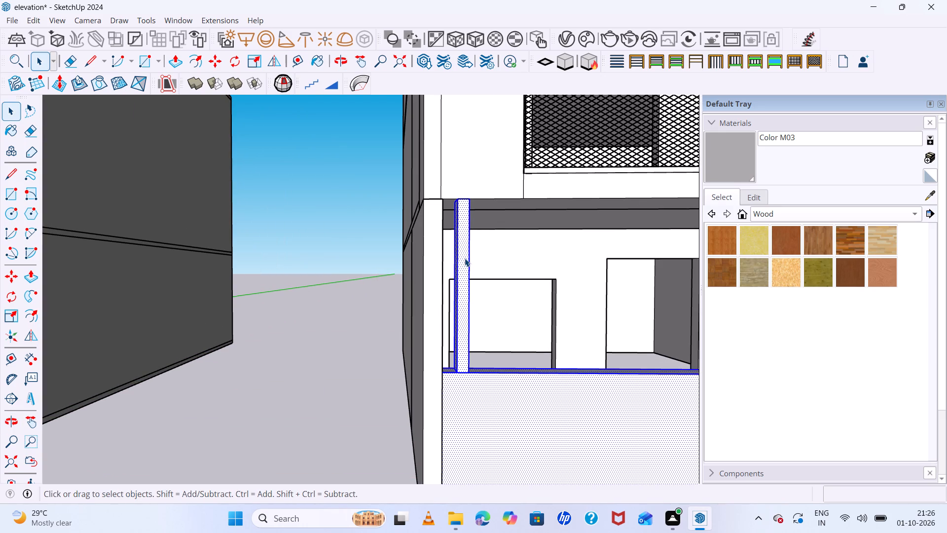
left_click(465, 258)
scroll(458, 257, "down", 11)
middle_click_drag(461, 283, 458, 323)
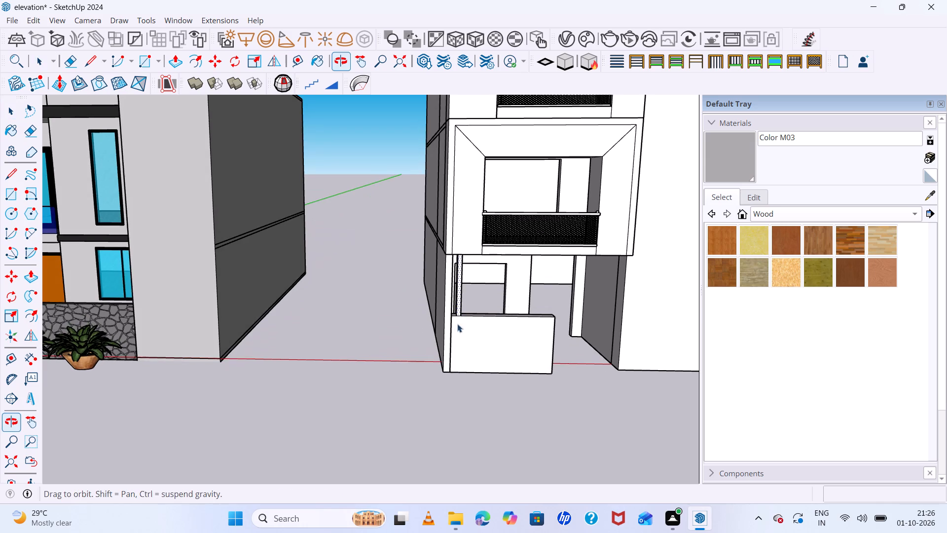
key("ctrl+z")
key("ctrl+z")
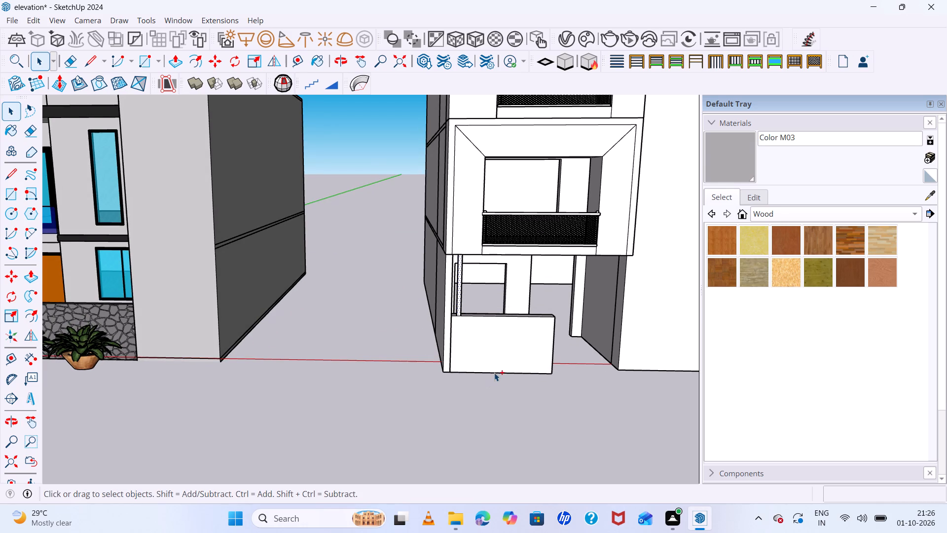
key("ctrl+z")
Select all connected geometry of the low front wall and make it a group.
middle_click_drag(502, 351, 505, 391)
scroll(515, 378, "up", 6)
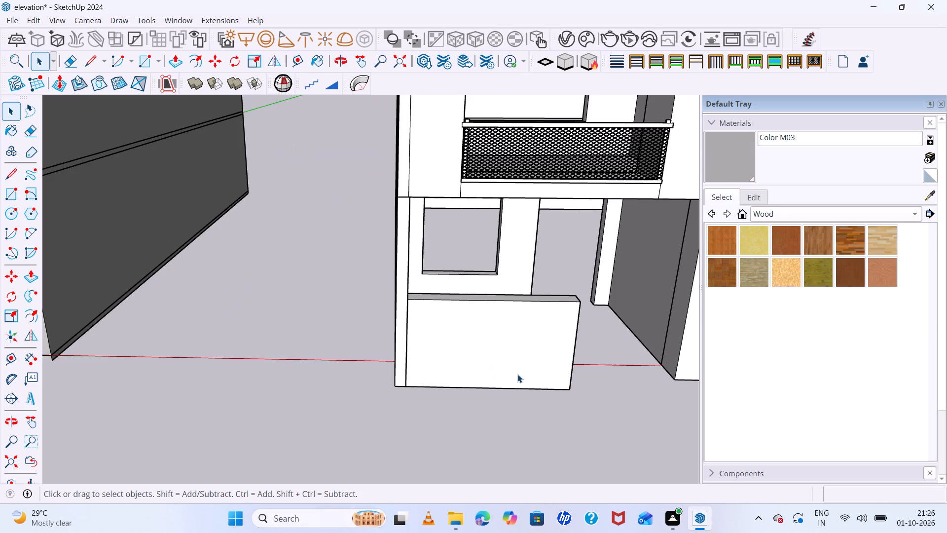
double_click(523, 368)
double_click(523, 368)
right_click(523, 367)
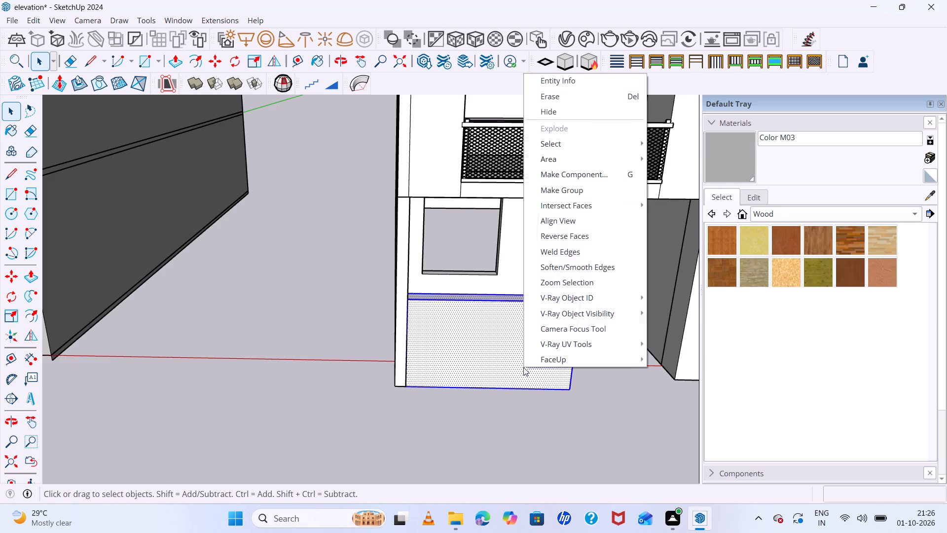
left_click(569, 191)
left_click(496, 403)
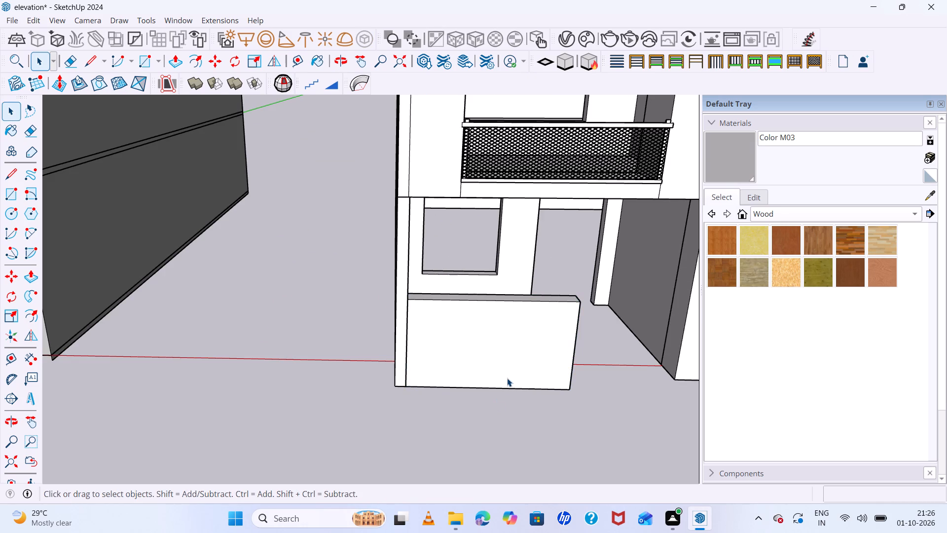
Draw a narrow upright rectangle about 4 1/2" by 5' 1 9/16" between the ground-floor opening's top edge and the grouped low wall.
key("r")
middle_click_drag(471, 261, 472, 254)
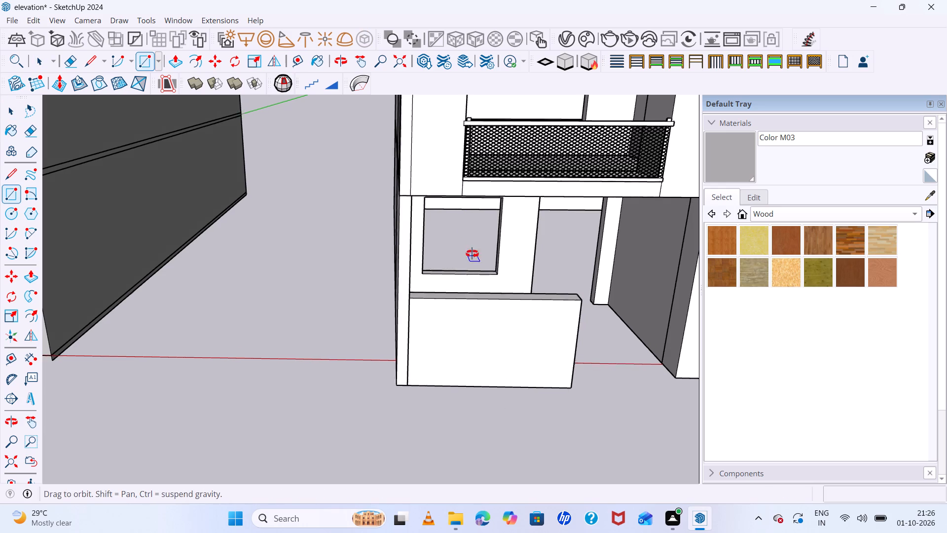
middle_click_drag(472, 254, 477, 197)
scroll(433, 117, "up", 5)
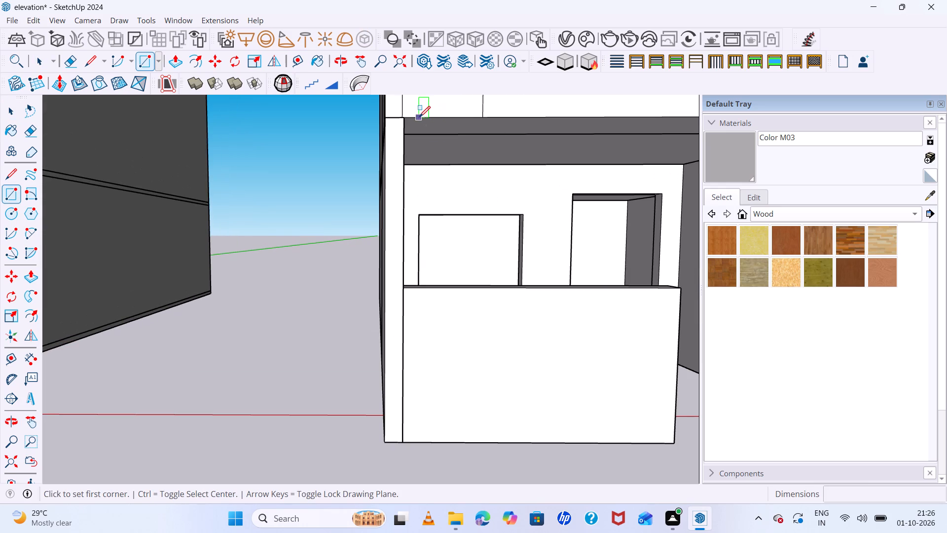
left_click(427, 116)
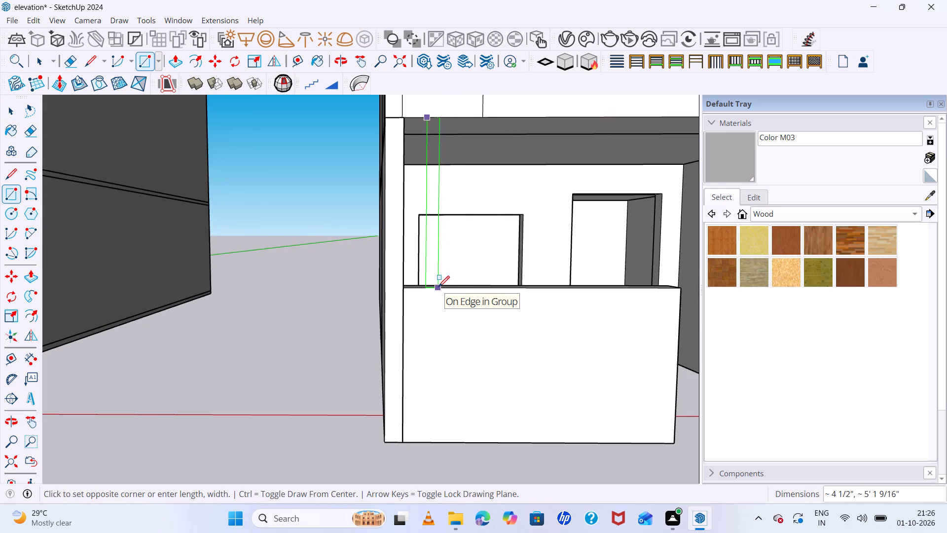
left_click(438, 287)
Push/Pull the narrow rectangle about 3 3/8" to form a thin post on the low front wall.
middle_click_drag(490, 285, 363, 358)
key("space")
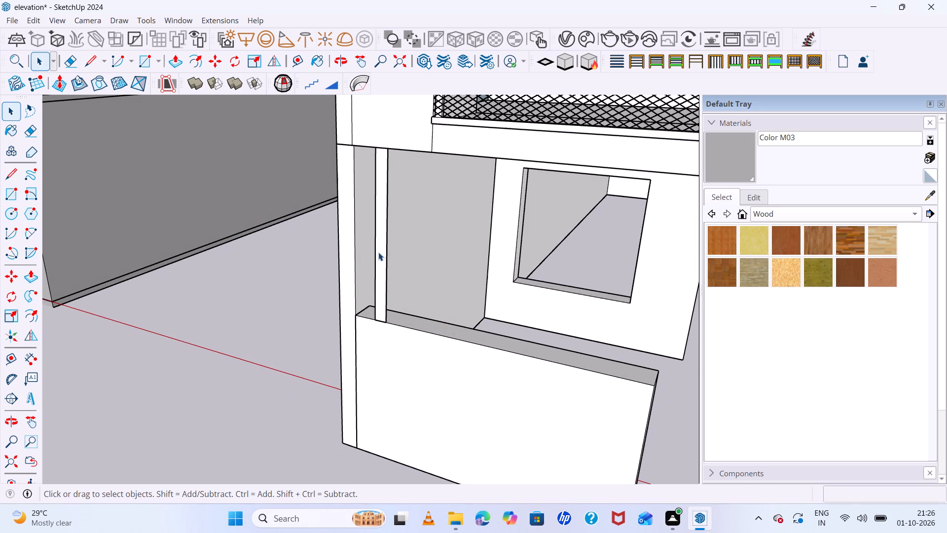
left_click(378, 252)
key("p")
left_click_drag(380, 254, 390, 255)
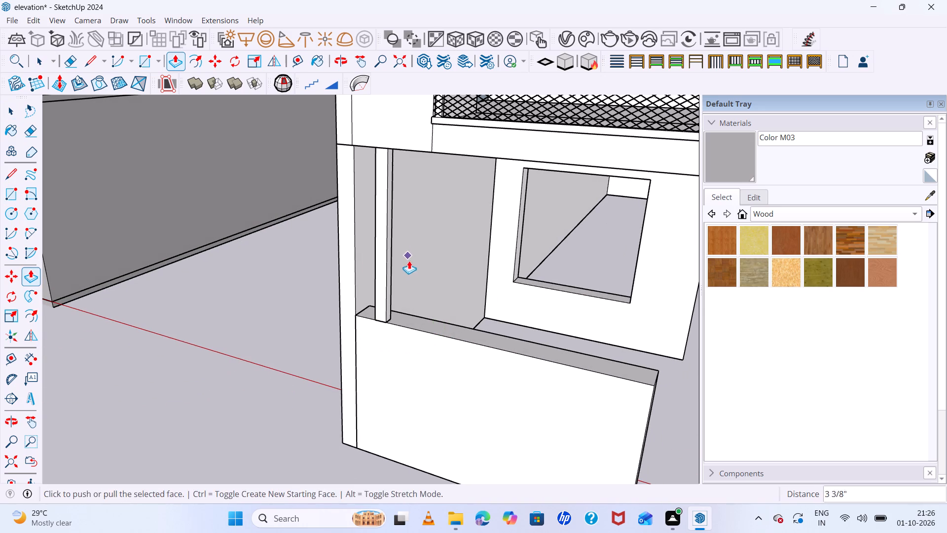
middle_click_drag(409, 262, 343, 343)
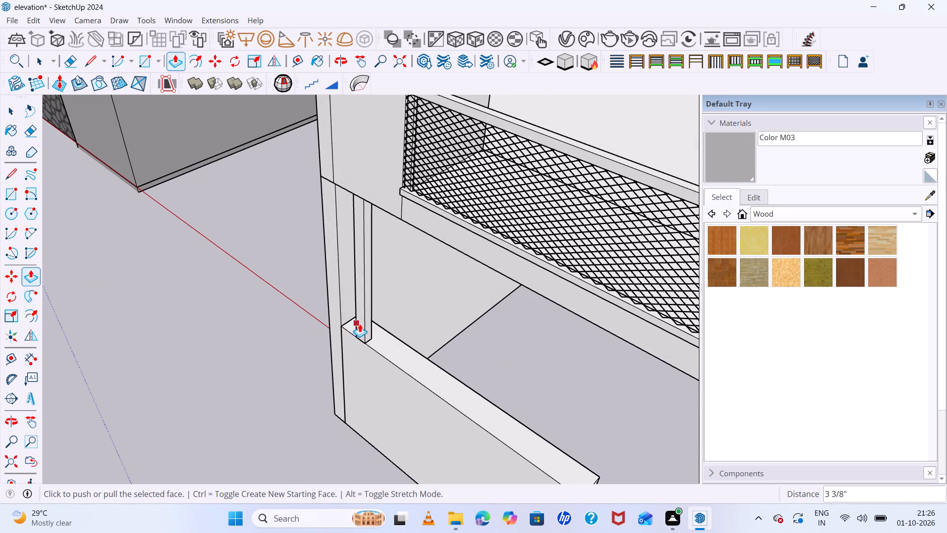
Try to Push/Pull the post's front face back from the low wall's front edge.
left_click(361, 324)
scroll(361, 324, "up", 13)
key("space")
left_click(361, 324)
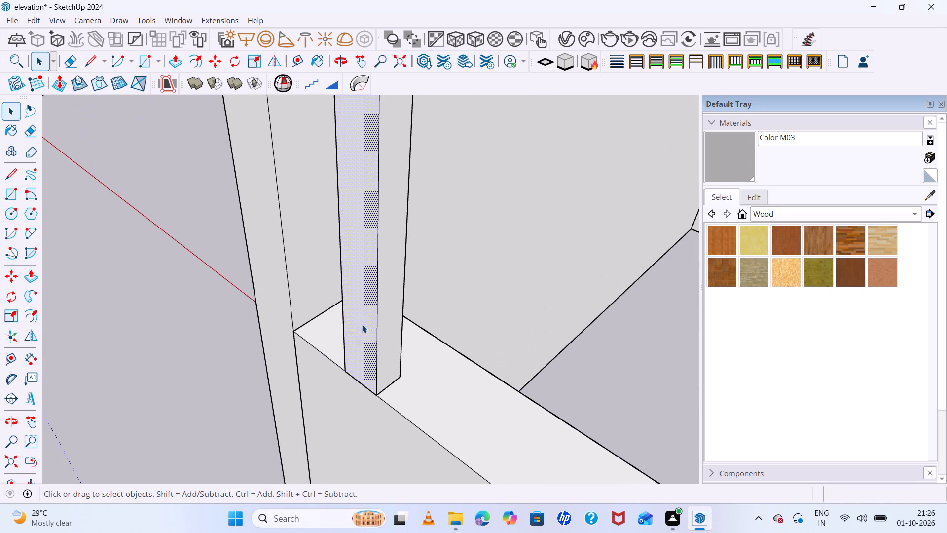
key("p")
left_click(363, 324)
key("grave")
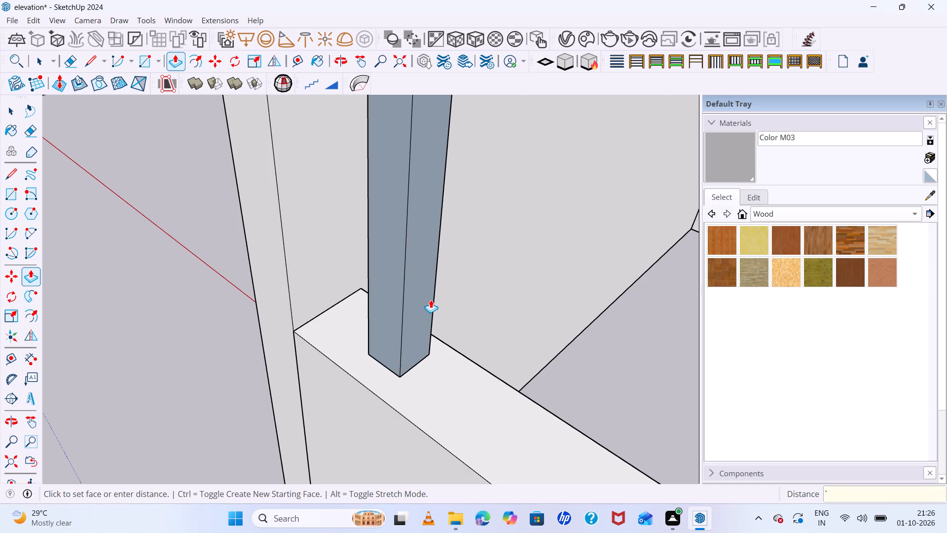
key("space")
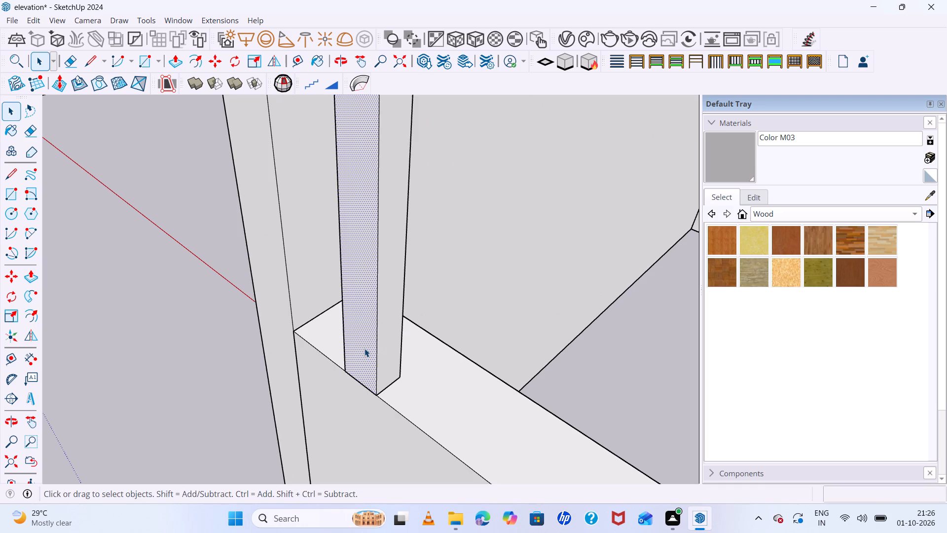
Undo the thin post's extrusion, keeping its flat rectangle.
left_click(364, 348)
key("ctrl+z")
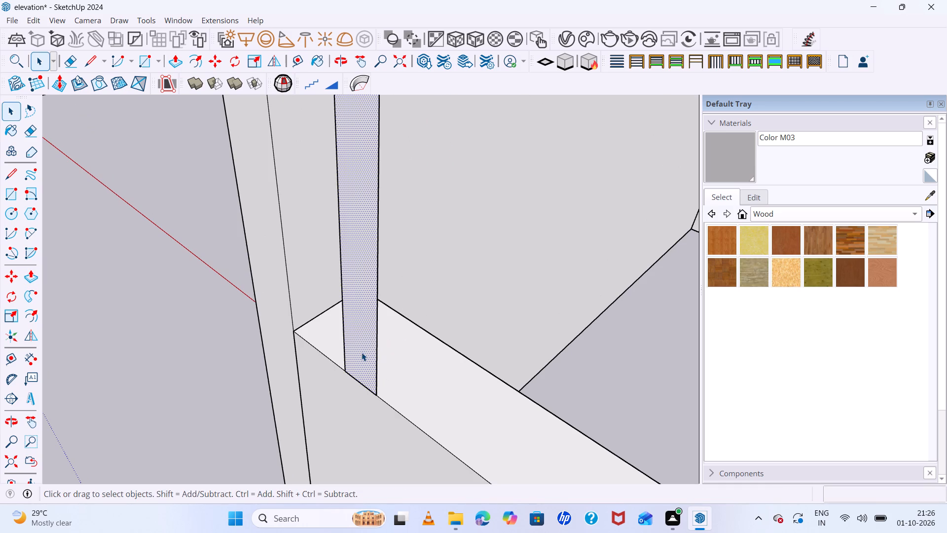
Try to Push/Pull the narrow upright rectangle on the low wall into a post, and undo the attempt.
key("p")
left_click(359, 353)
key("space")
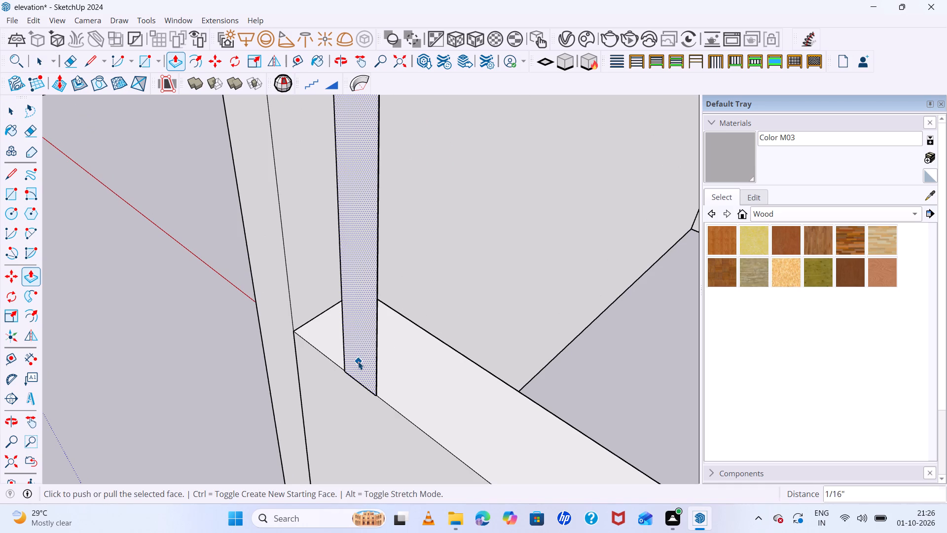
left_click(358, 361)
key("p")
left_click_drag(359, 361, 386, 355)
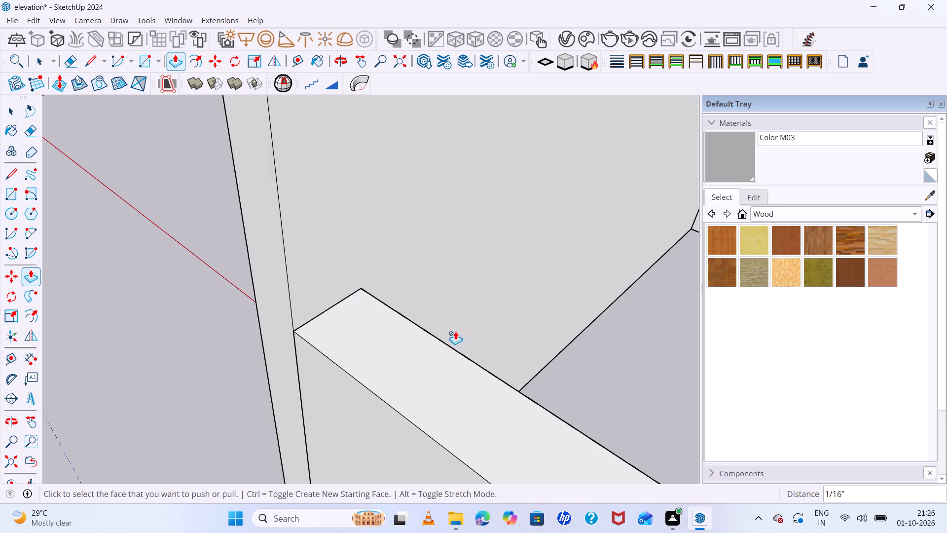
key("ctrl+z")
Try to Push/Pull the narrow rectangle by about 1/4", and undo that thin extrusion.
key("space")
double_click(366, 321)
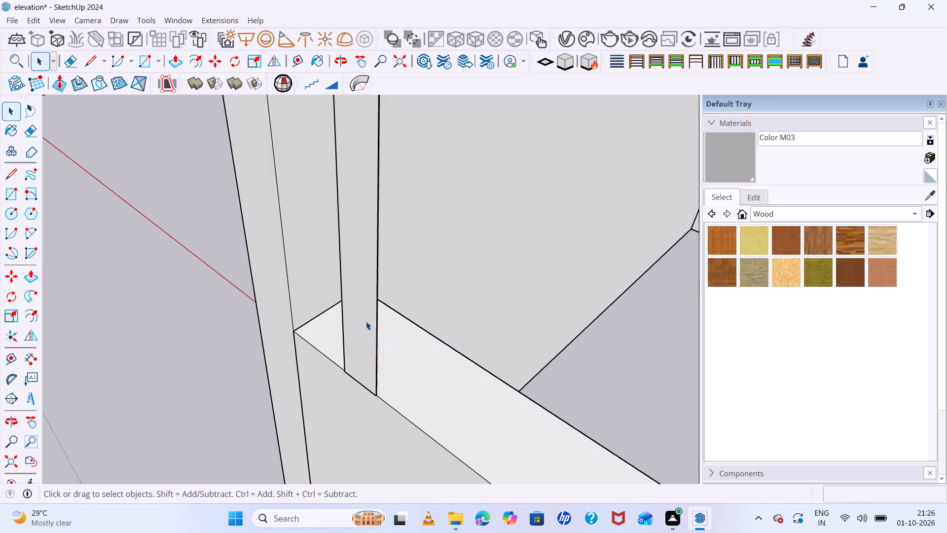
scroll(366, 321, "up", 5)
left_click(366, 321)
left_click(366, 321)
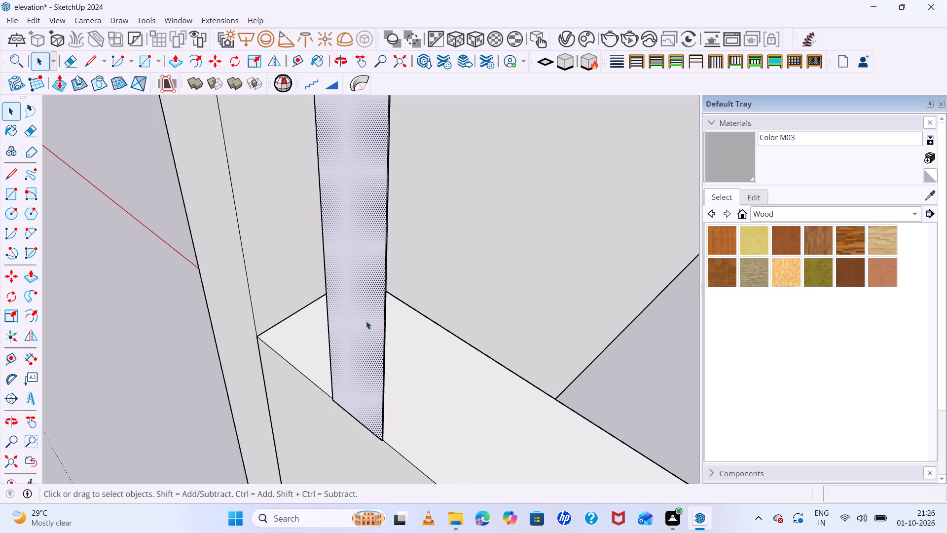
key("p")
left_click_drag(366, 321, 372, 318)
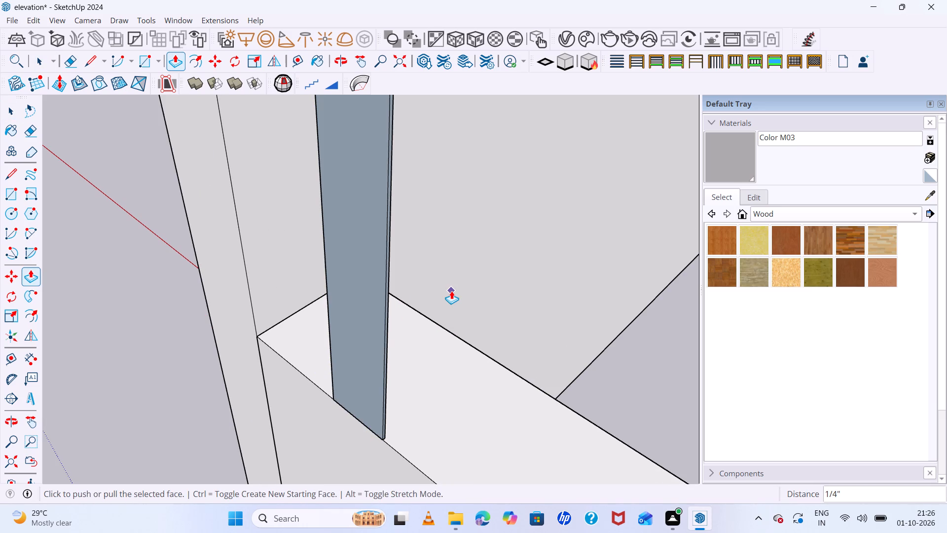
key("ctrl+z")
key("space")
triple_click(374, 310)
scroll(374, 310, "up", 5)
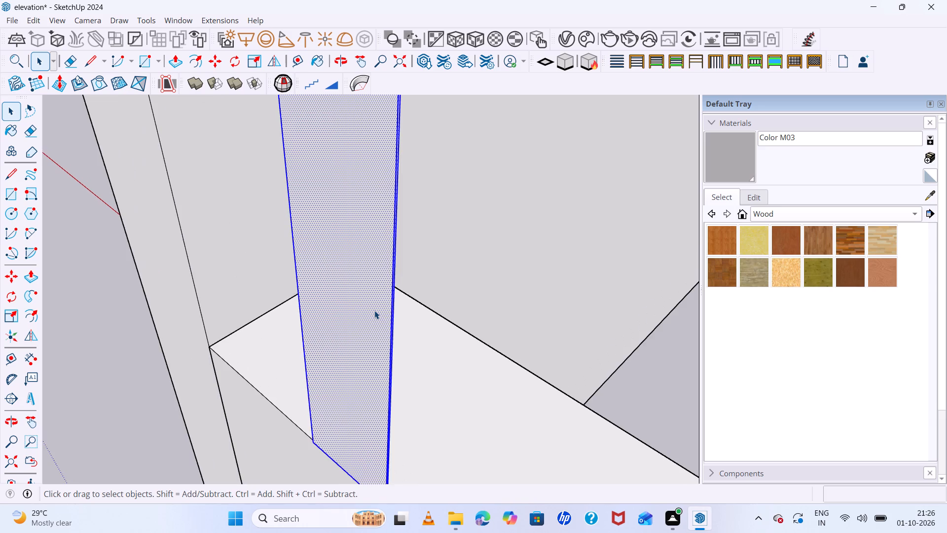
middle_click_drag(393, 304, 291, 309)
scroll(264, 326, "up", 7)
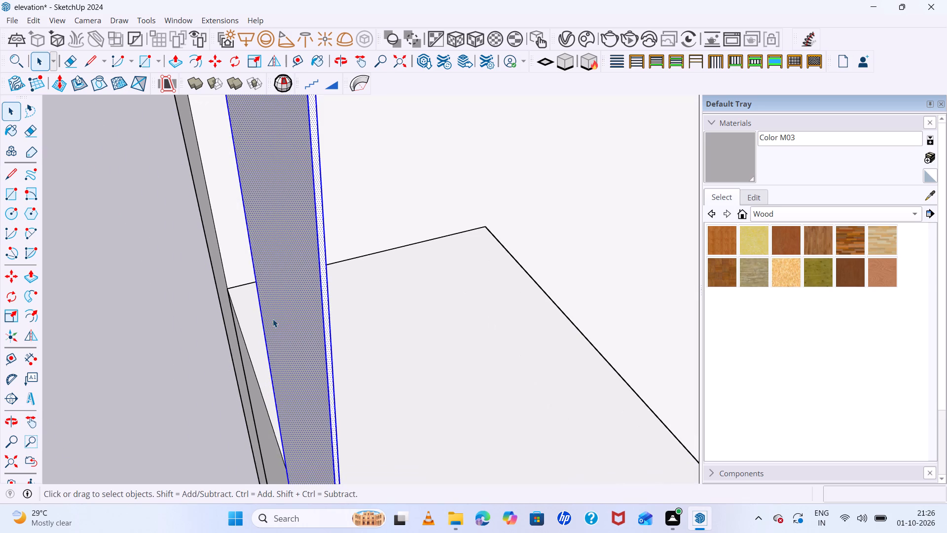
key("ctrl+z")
Push/Pull the narrow rectangle about 10 5/16" back to the low wall's inner edge, forming a post as deep as the wall.
left_click(311, 308)
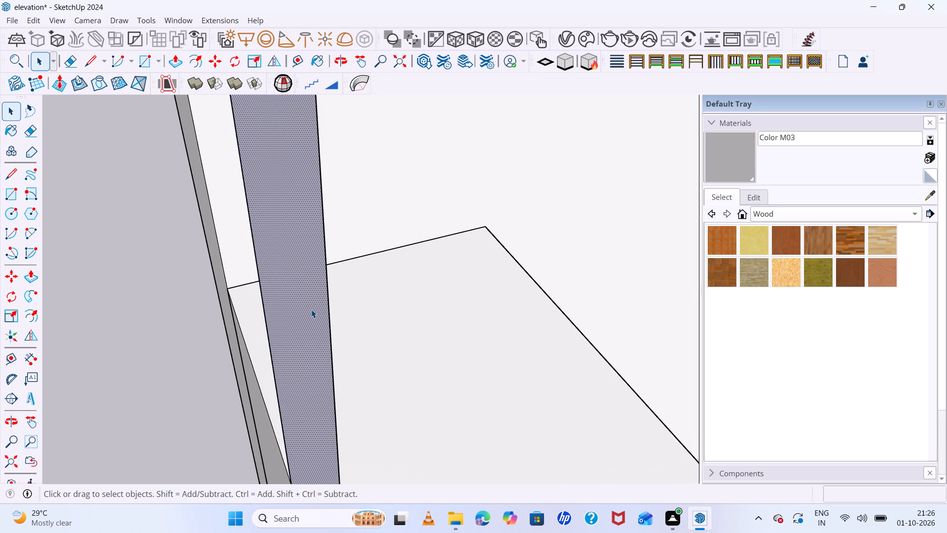
left_click(311, 309)
key("p")
left_click(311, 309)
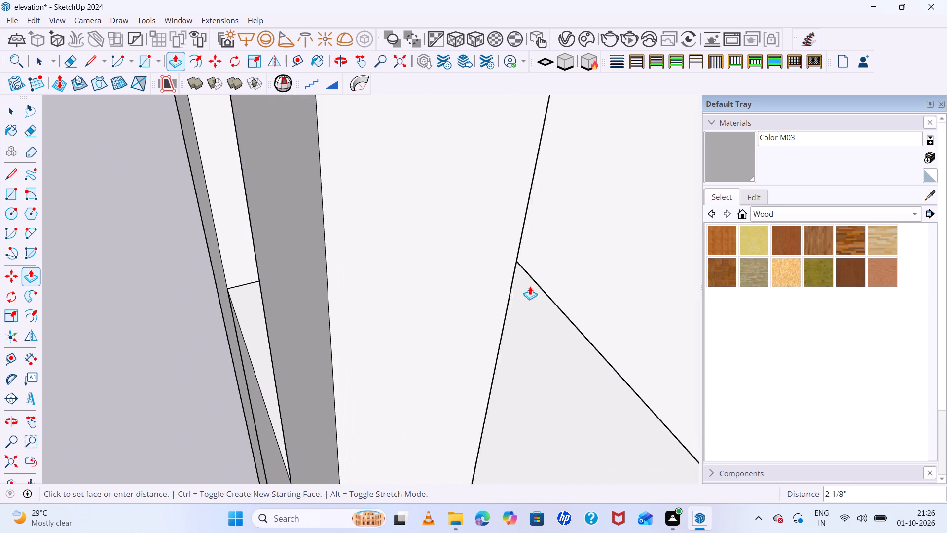
middle_click_drag(614, 359, 579, 294)
scroll(578, 291, "down", 12)
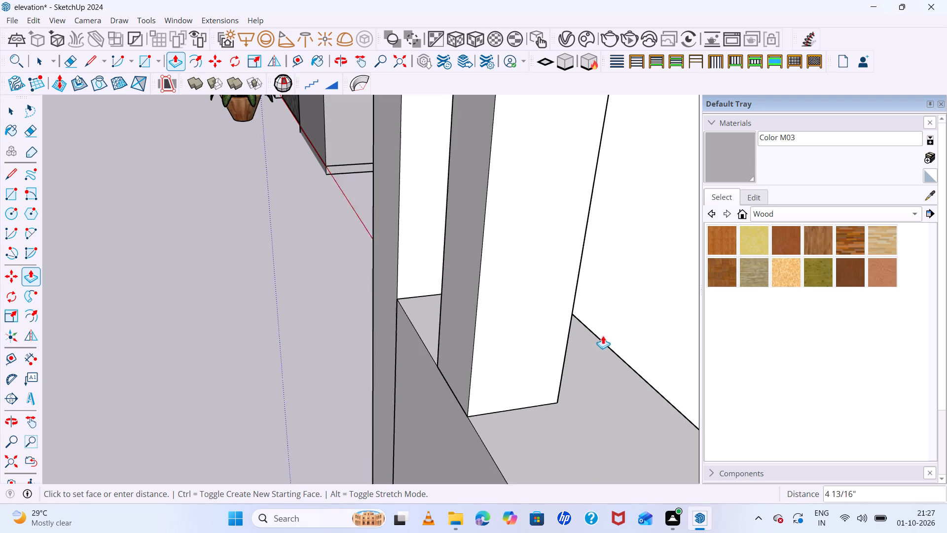
scroll(601, 363, "down", 4)
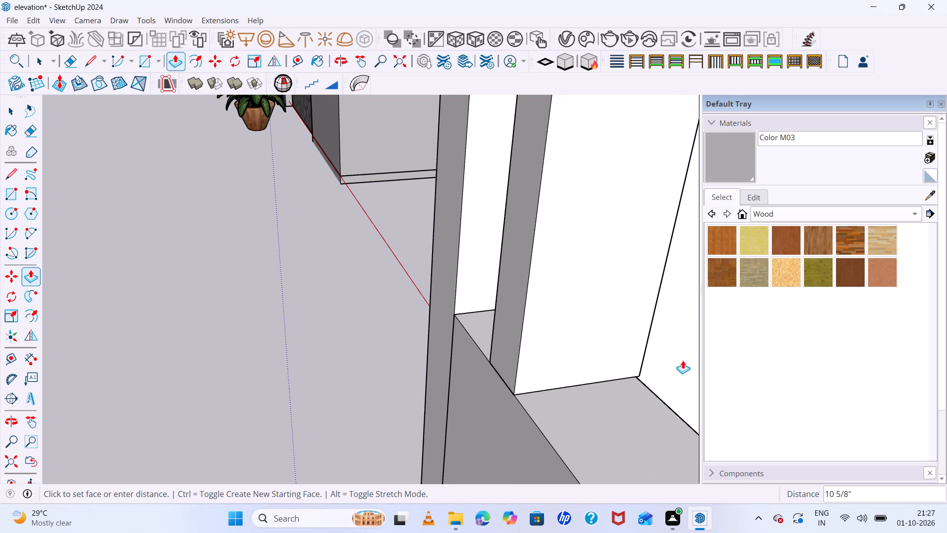
scroll(653, 382, "up", 6)
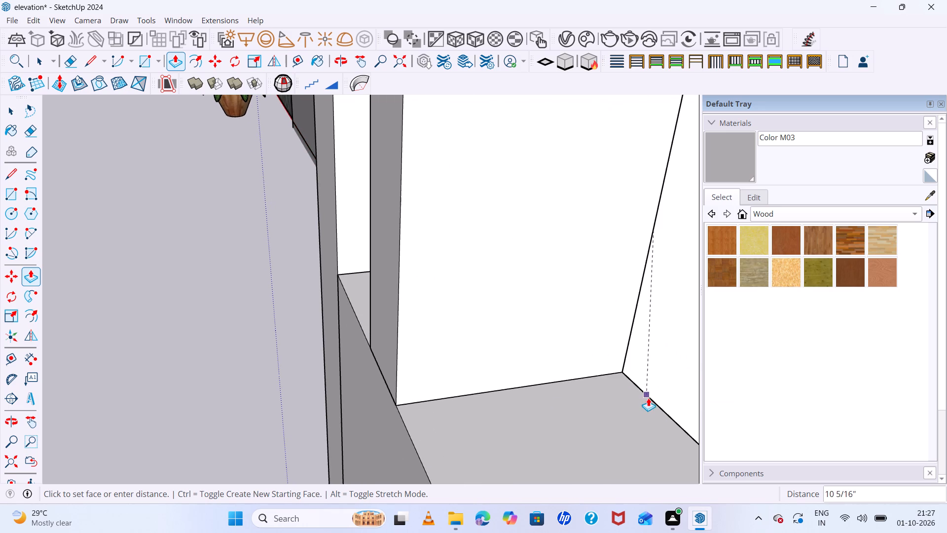
left_click(650, 399)
Copy the whole post about 7' 5 1/16" along the low wall's top edge to the wall's free end.
scroll(515, 338, "down", 20)
scroll(515, 338, "down", 9)
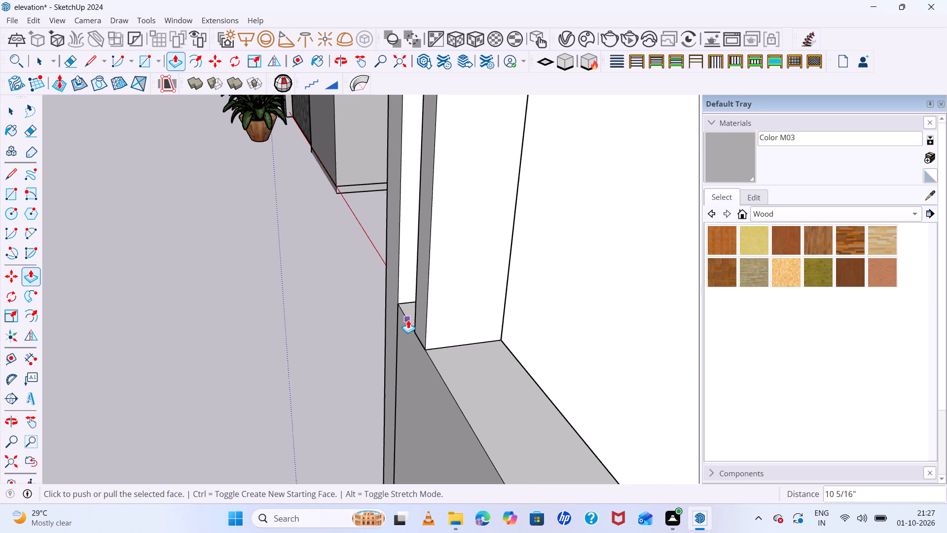
scroll(404, 330, "down", 14)
scroll(290, 321, "down", 7)
middle_click_drag(422, 452, 668, 390)
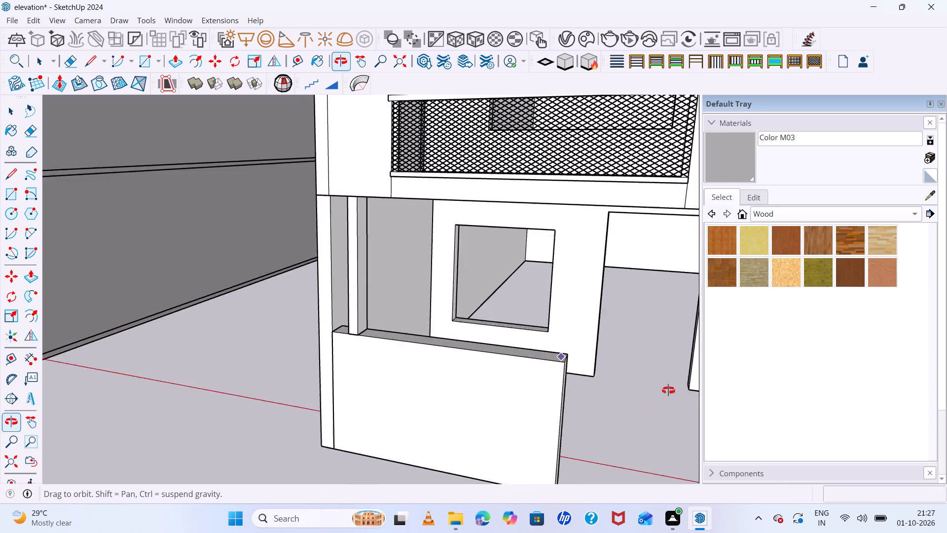
middle_click_drag(668, 390, 685, 352)
key("space")
triple_click(357, 301)
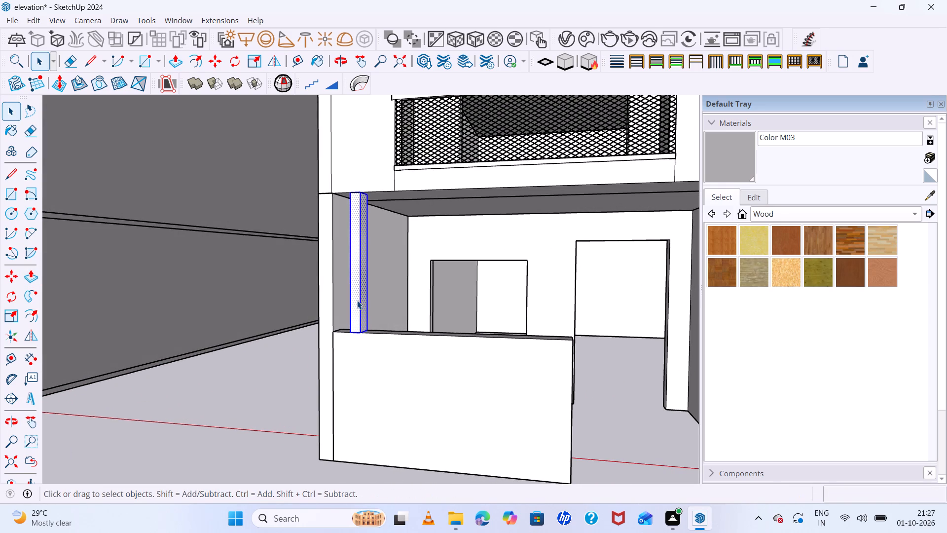
key("m")
scroll(349, 337, "up", 8)
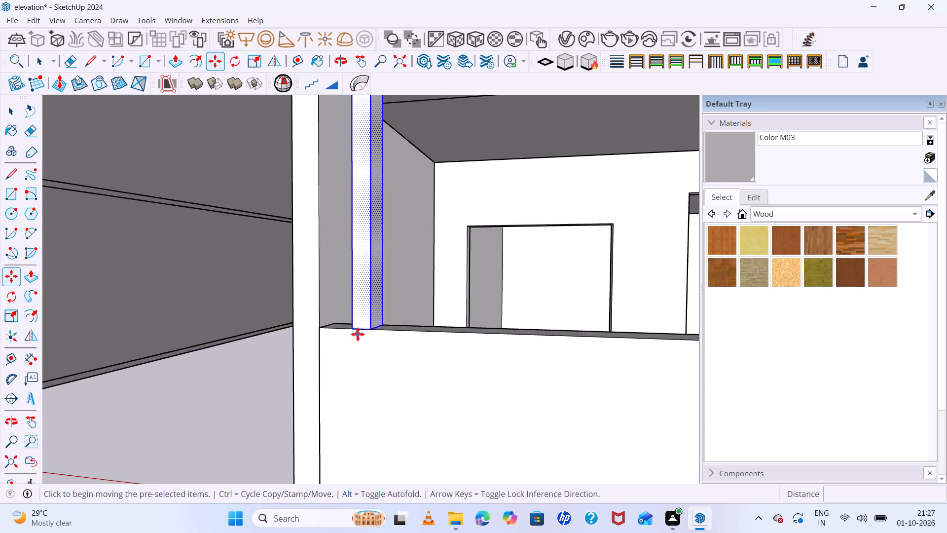
scroll(358, 334, "up", 5)
left_click(385, 322, "ctrl")
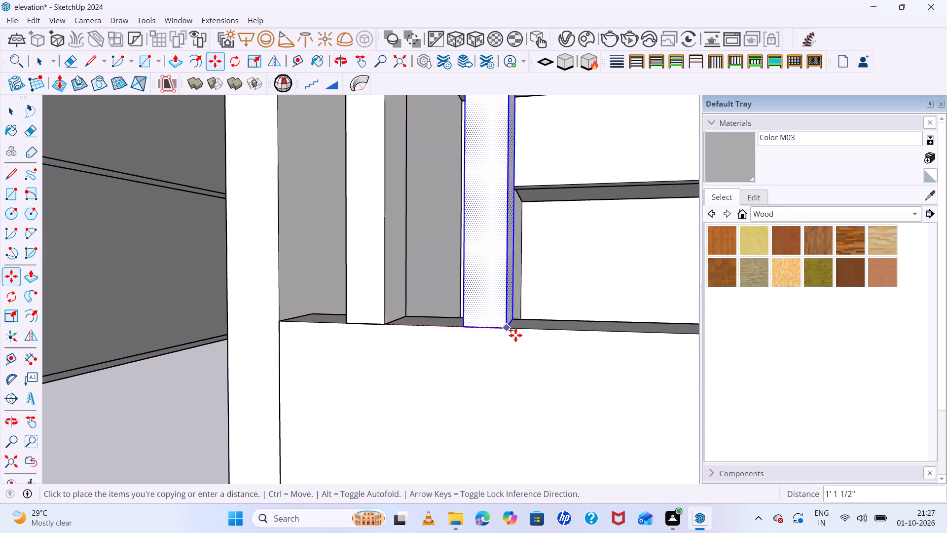
scroll(417, 322, "down", 14)
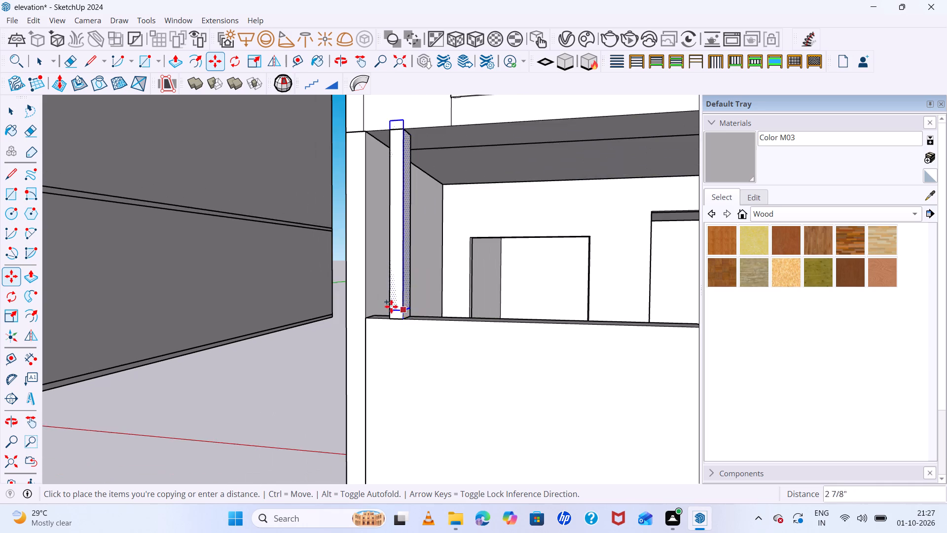
scroll(391, 306, "down", 5)
scroll(564, 315, "up", 12)
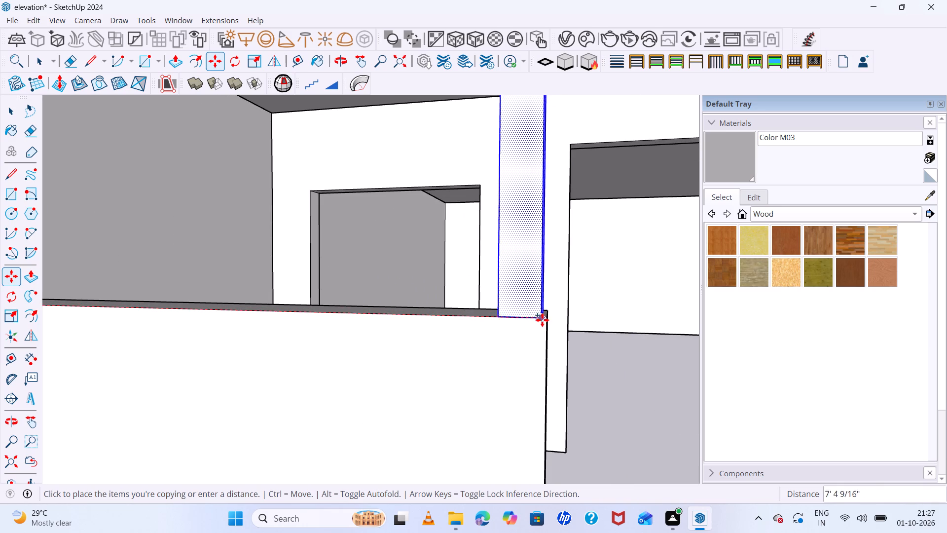
left_click(543, 319)
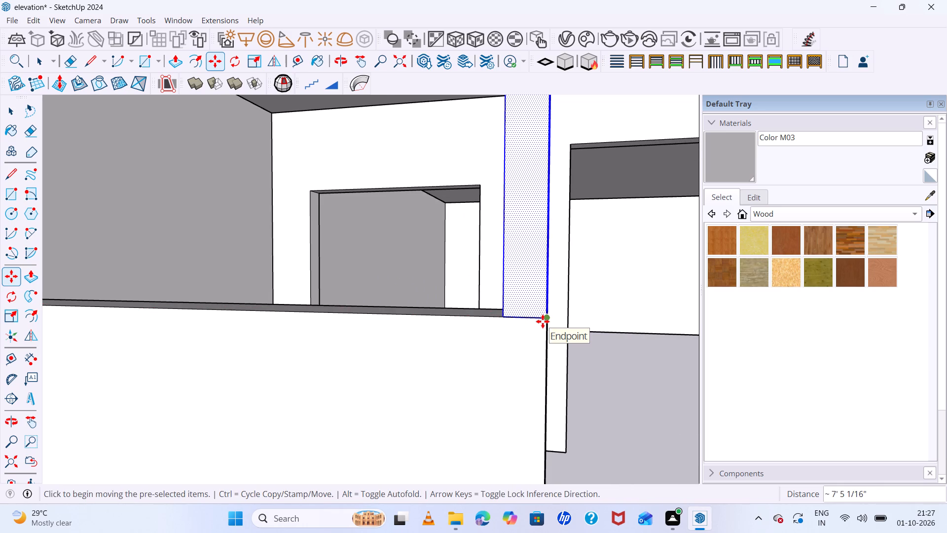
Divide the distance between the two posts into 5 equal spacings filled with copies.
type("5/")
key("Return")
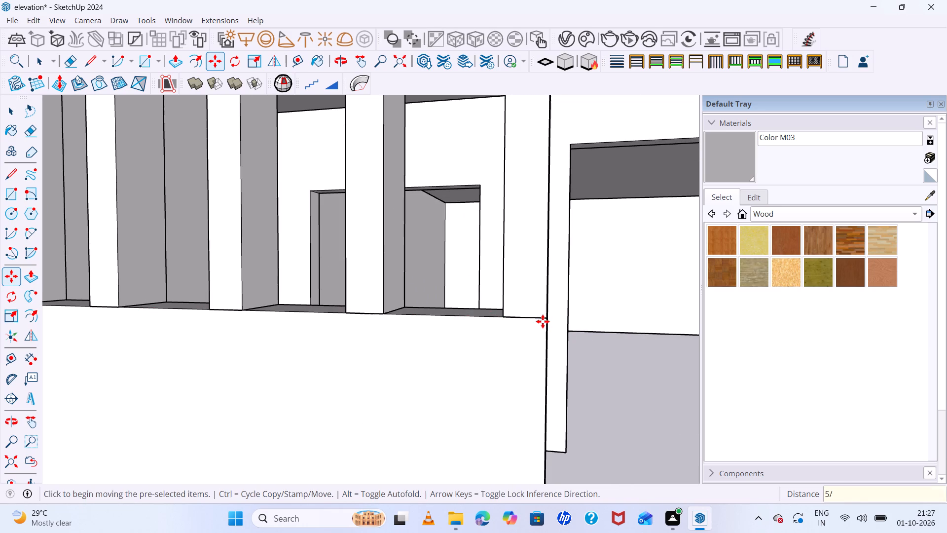
Set the post array to 10 equal divisions between the first and last posts.
scroll(486, 323, "down", 20)
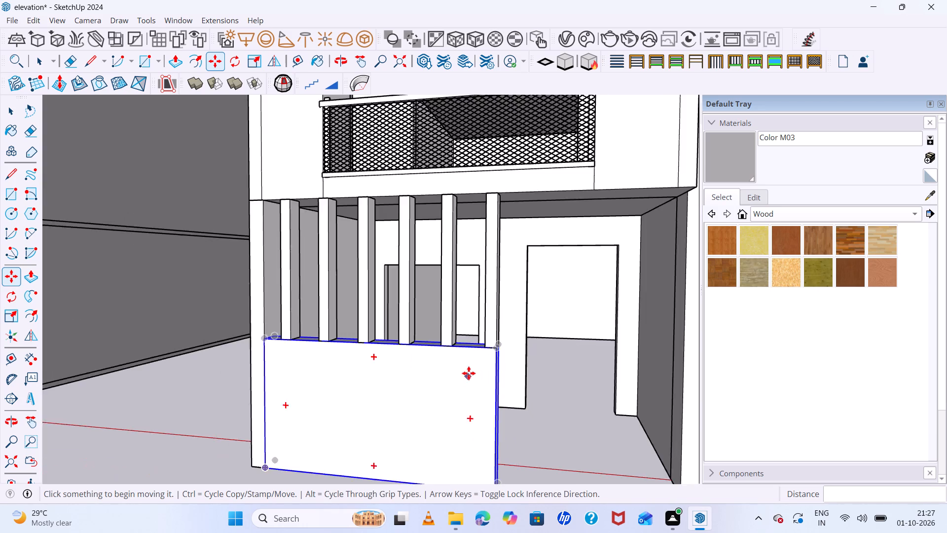
scroll(469, 373, "down", 10)
middle_click_drag(518, 436, 563, 414)
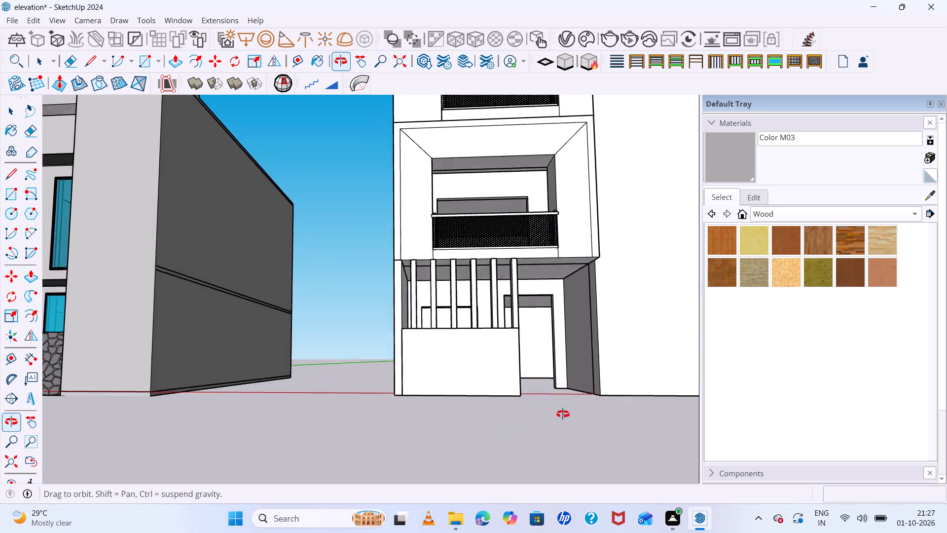
middle_click_drag(563, 414, 560, 438)
scroll(561, 423, "up", 5)
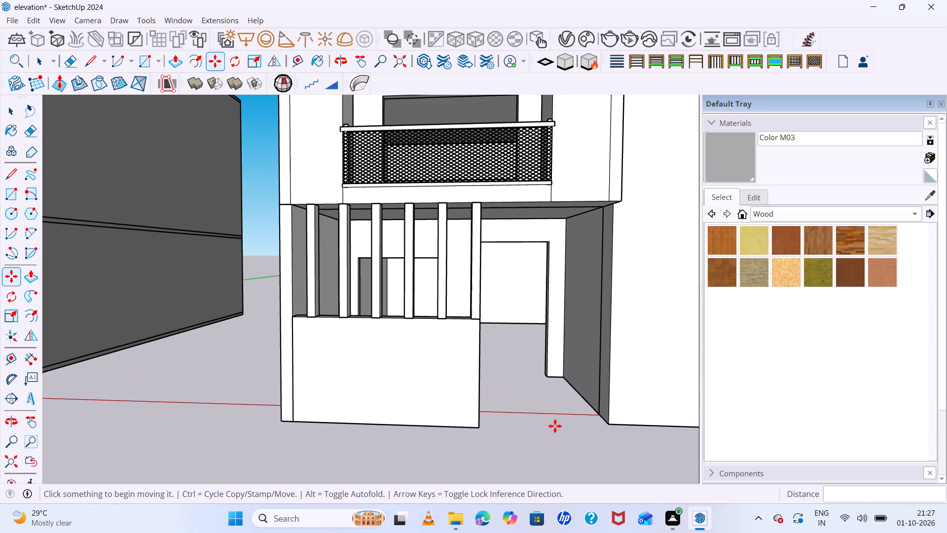
type("10/")
key("Return")
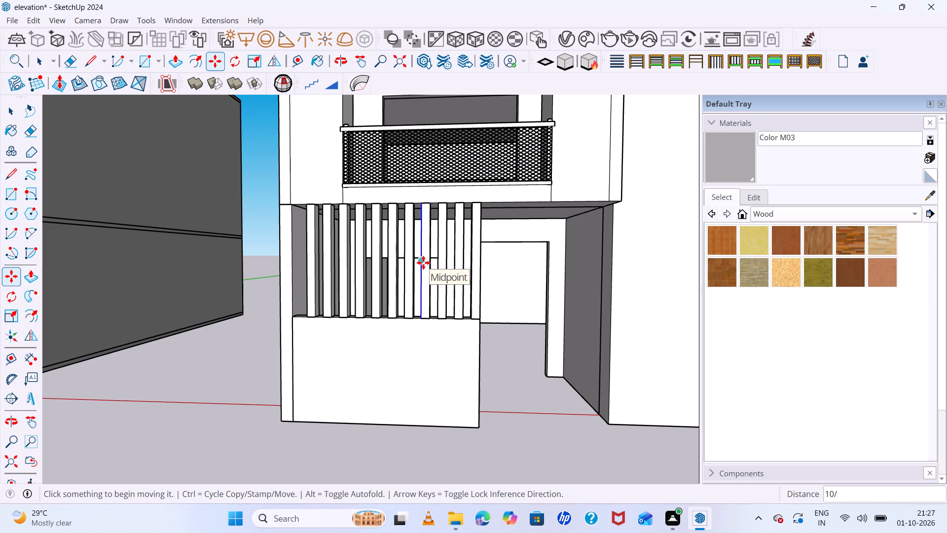
key("Escape")
Move the post nearest the side wall flush against that wall, and shift it back toward the second post.
scroll(310, 305, "up", 8)
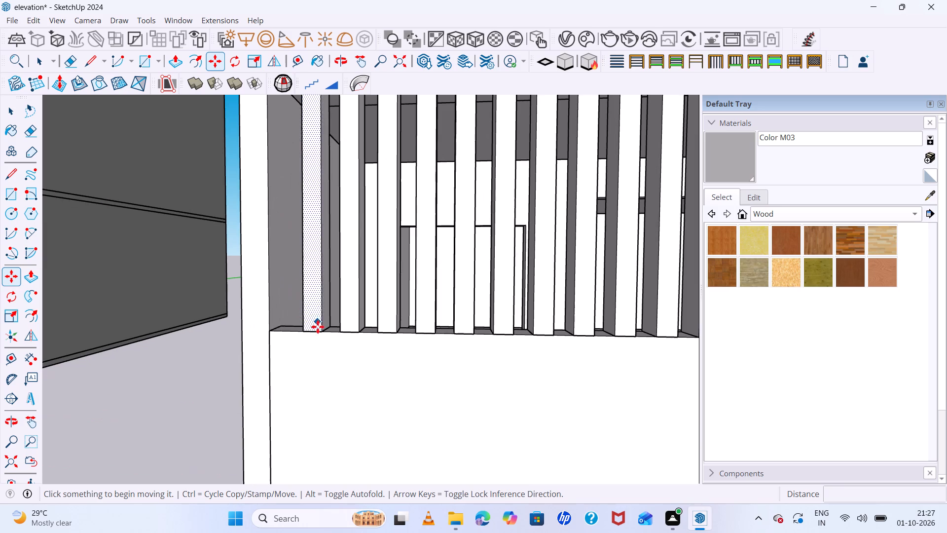
key("space")
double_click(319, 322)
triple_click(320, 322)
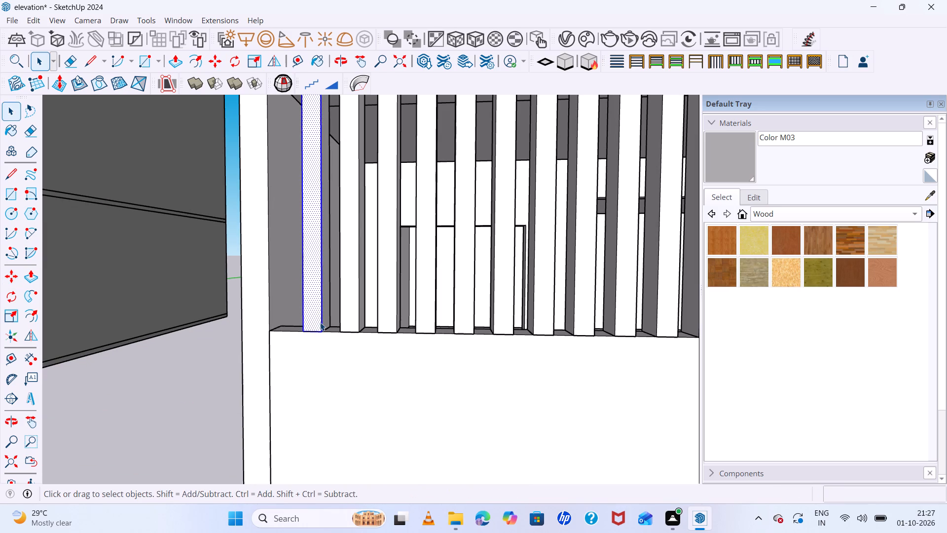
key("m")
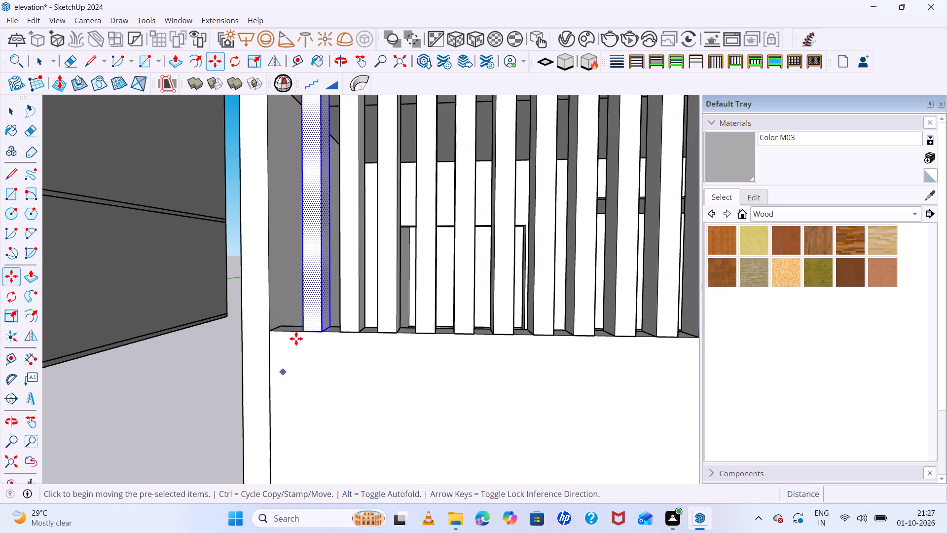
left_click(302, 331)
left_click(272, 332)
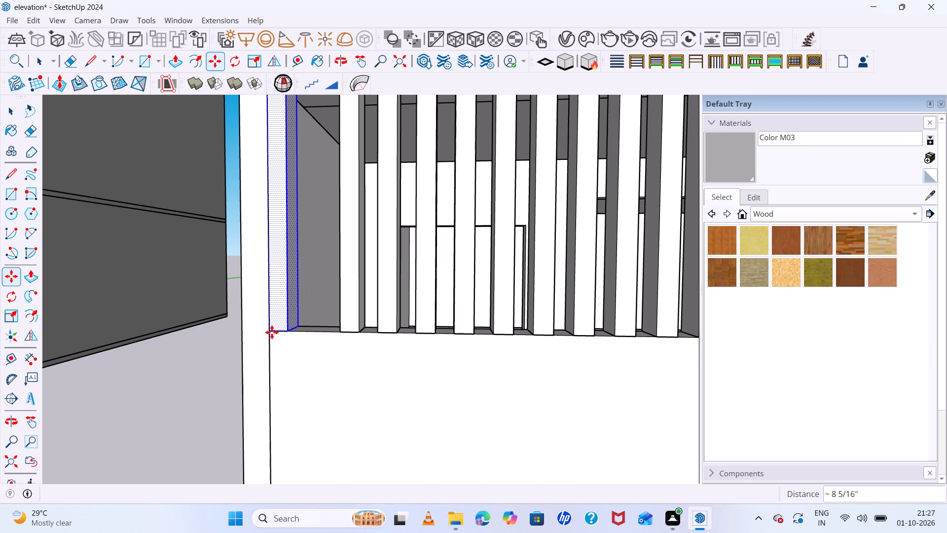
left_click(285, 330)
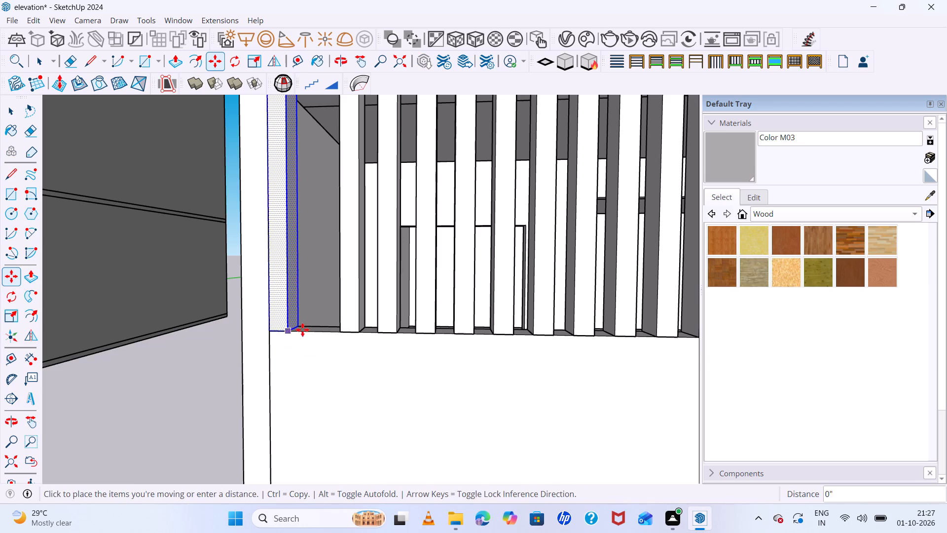
left_click(312, 331)
scroll(199, 310, "down", 13)
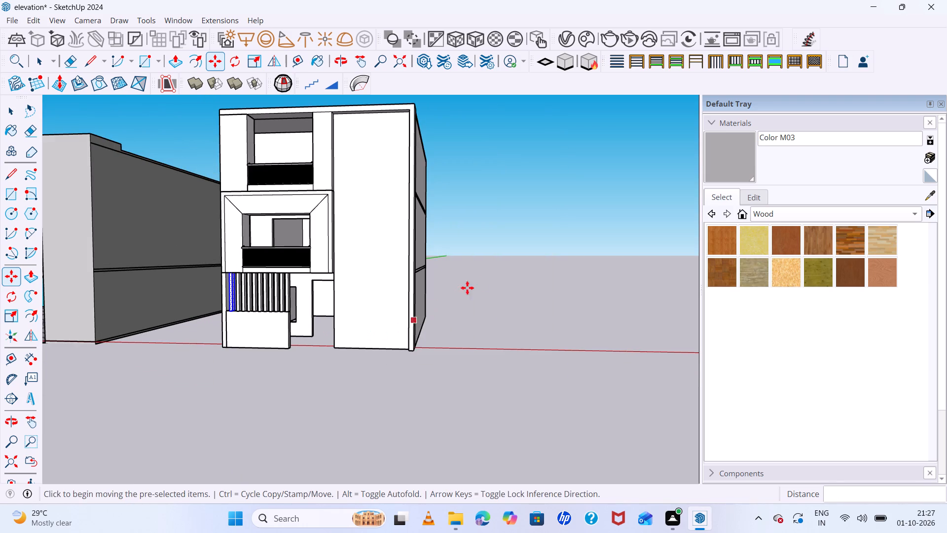
key("space")
left_click(520, 294)
Examine the row of posts, the ground-floor opening and the rest of the building from the front, sides and below.
middle_click_drag(507, 368, 649, 387)
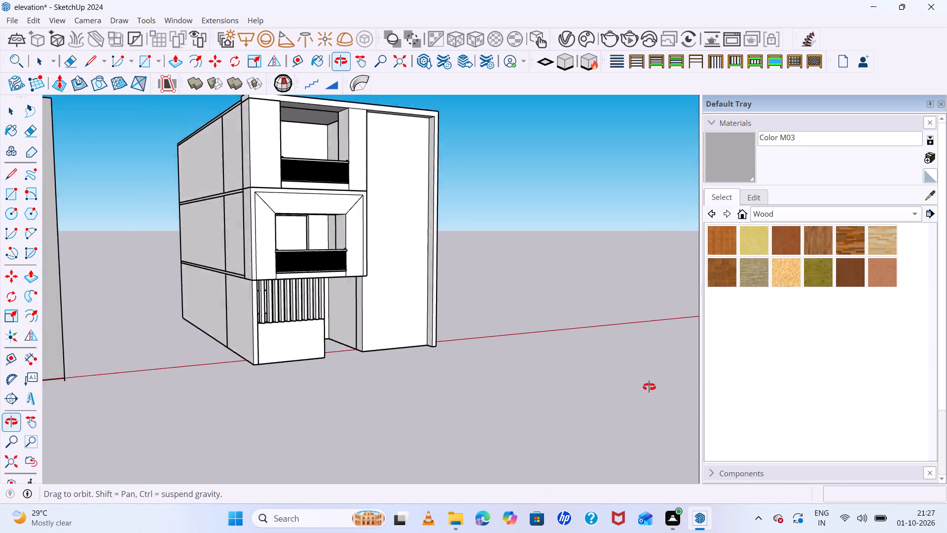
middle_click_drag(649, 387, 638, 400)
middle_click(638, 400)
middle_click_drag(344, 391, 125, 376)
scroll(306, 290, "up", 6)
scroll(347, 315, "up", 13)
middle_click_drag(376, 343, 381, 342)
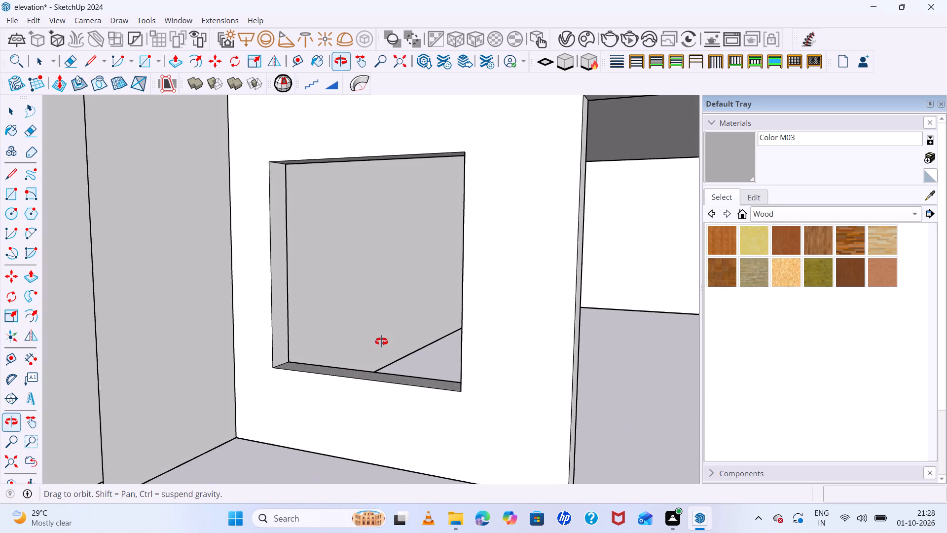
middle_click_drag(381, 342, 401, 335)
scroll(385, 317, "down", 20)
scroll(385, 317, "down", 11)
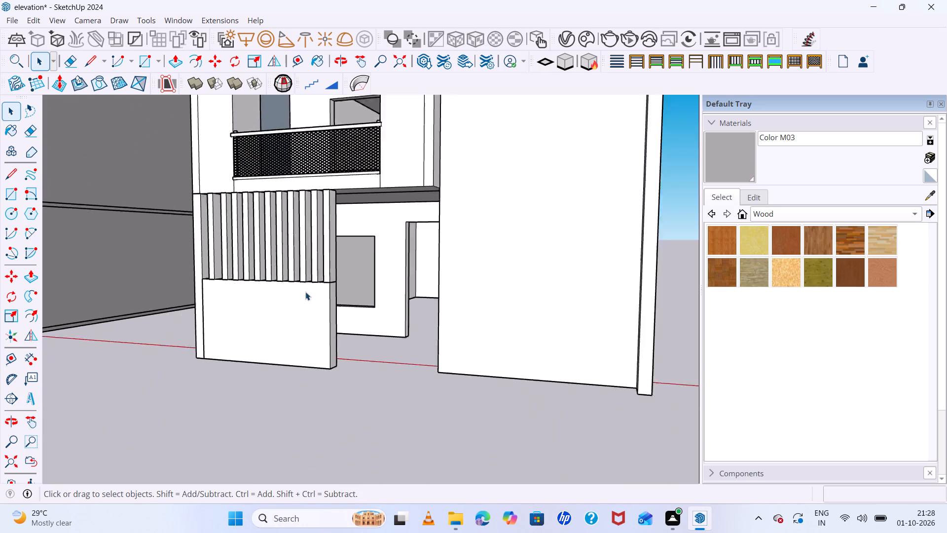
scroll(305, 292, "down", 2)
scroll(340, 344, "up", 1)
middle_click_drag(356, 363, 427, 9)
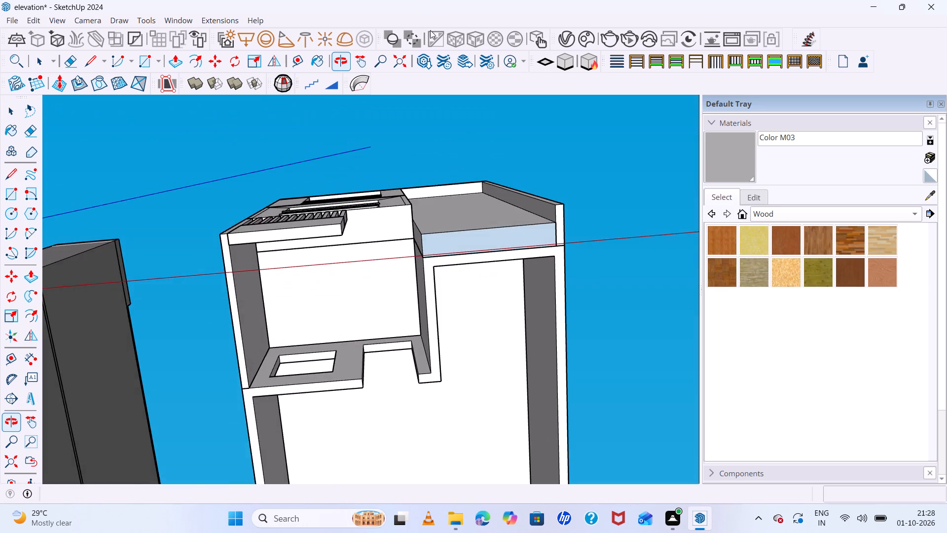
Draw a rectangle across the white building's whole underside, corner to corner, to close its open base.
scroll(449, 143, "down", 13)
scroll(500, 241, "down", 6)
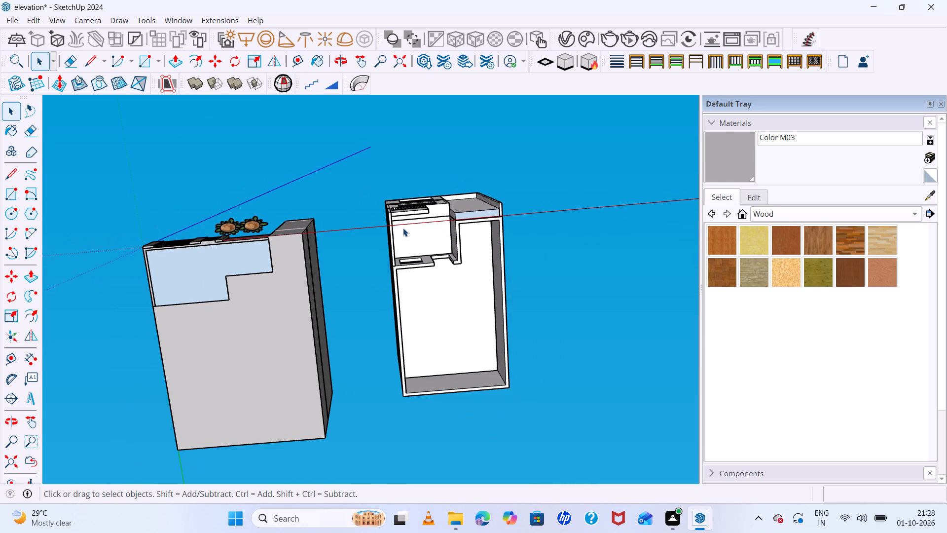
scroll(403, 228, "up", 4)
key("r")
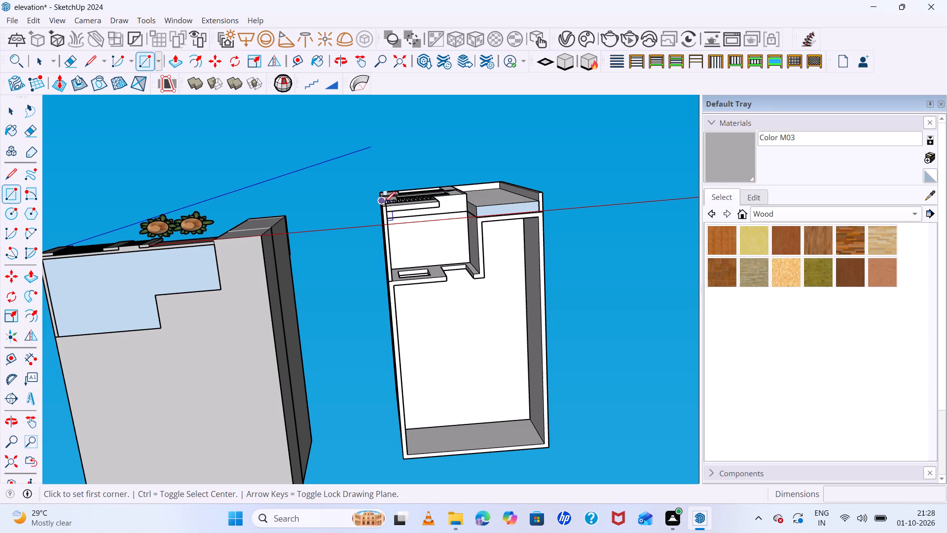
left_click(383, 210)
scroll(533, 392, "down", 5)
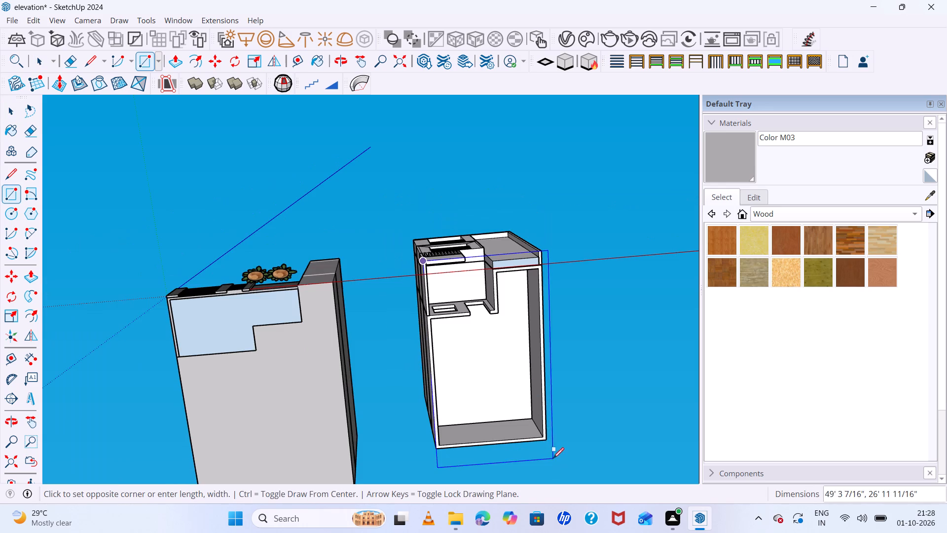
left_click(547, 440)
Extrude the new base face on the white building's underside by 2" with Push/Pull.
middle_click_drag(533, 295, 535, 314)
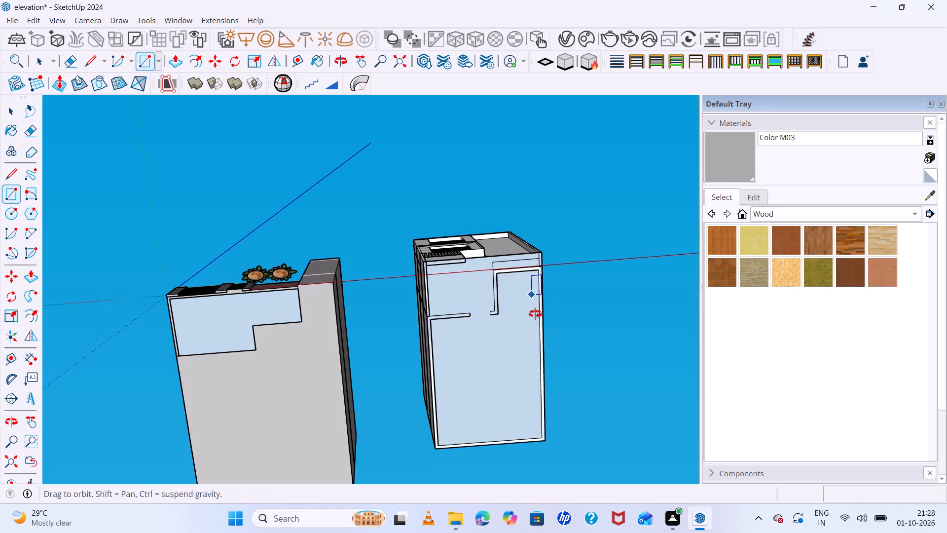
middle_click_drag(535, 314, 513, 532)
middle_click_drag(507, 290, 500, 532)
scroll(559, 354, "up", 6)
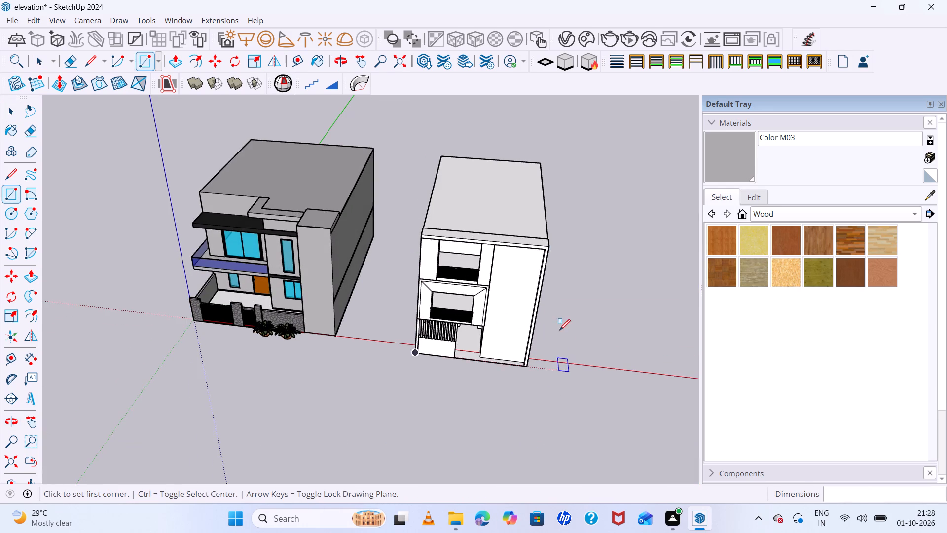
middle_click_drag(548, 347, 585, 184)
key("space")
middle_click_drag(463, 345, 450, 170)
left_click(429, 310)
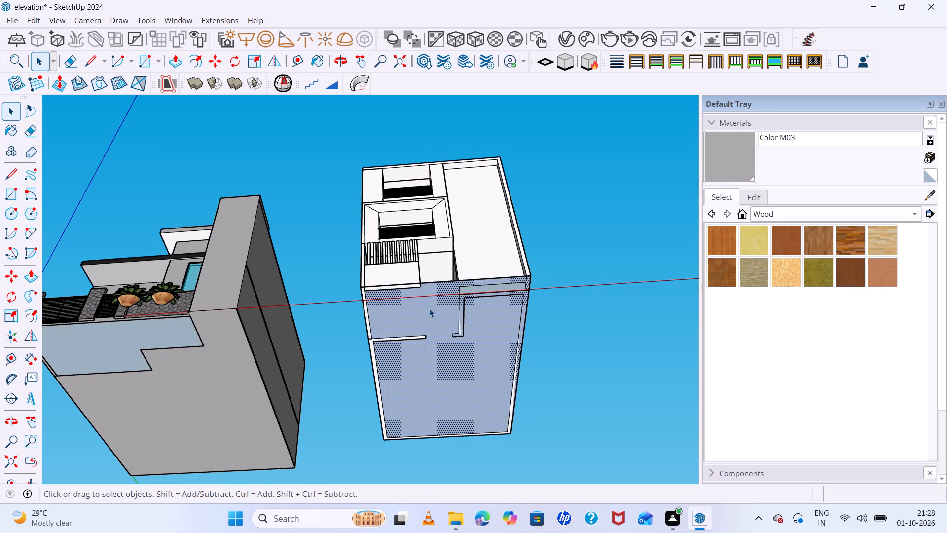
key("p")
left_click(428, 307)
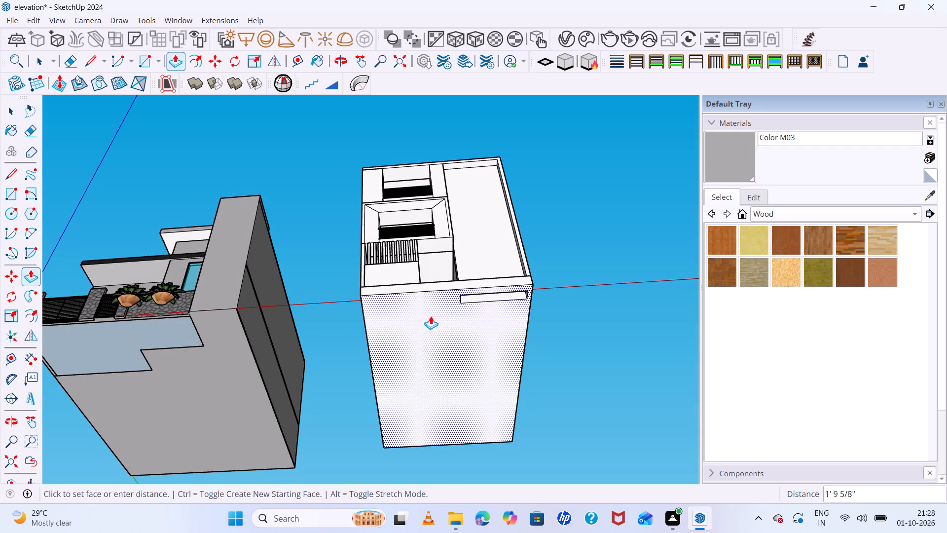
key("2")
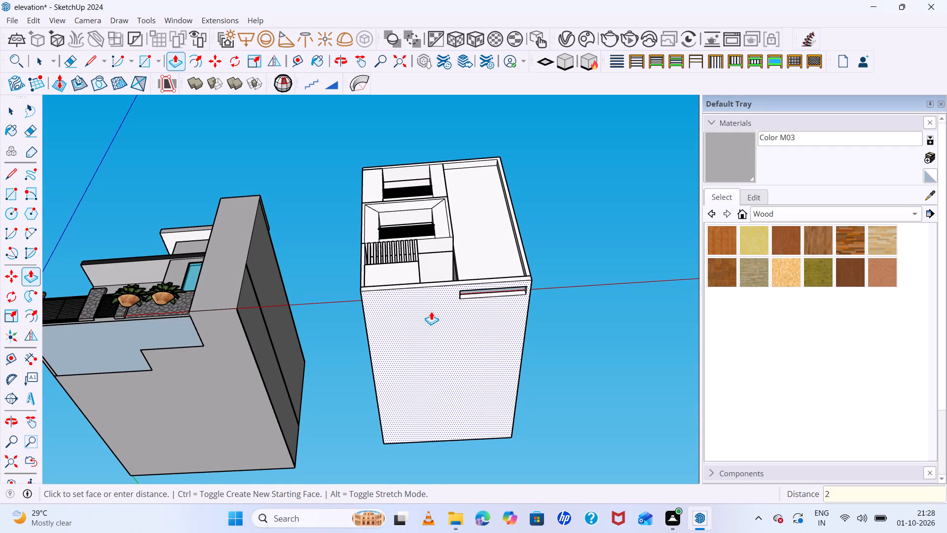
key("Return")
Examine the base slab's front edge, the ground-floor entrance opening and the front elevation from several angles.
middle_click_drag(448, 321, 467, 528)
scroll(515, 377, "up", 12)
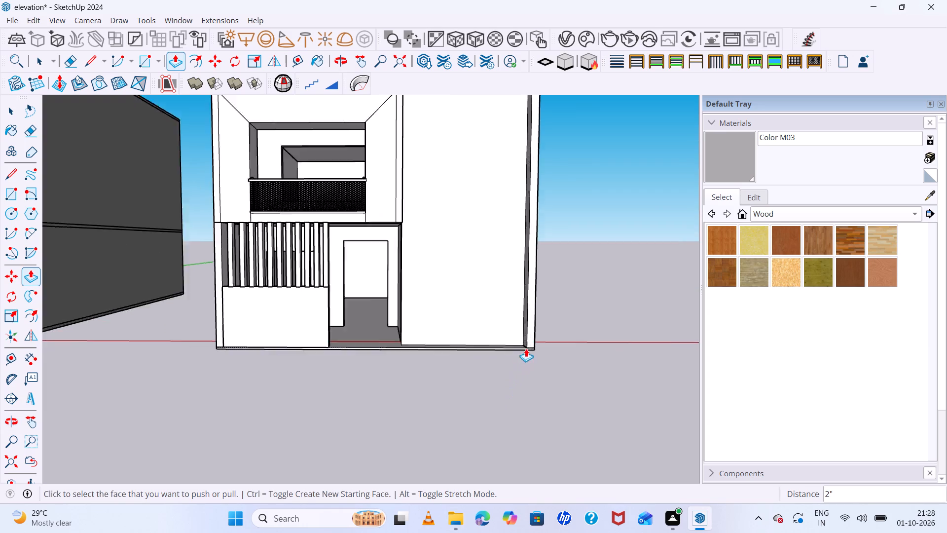
scroll(526, 348, "up", 1)
middle_click_drag(538, 340, 533, 446)
key("space")
scroll(366, 319, "down", 6)
middle_click_drag(505, 341, 510, 321)
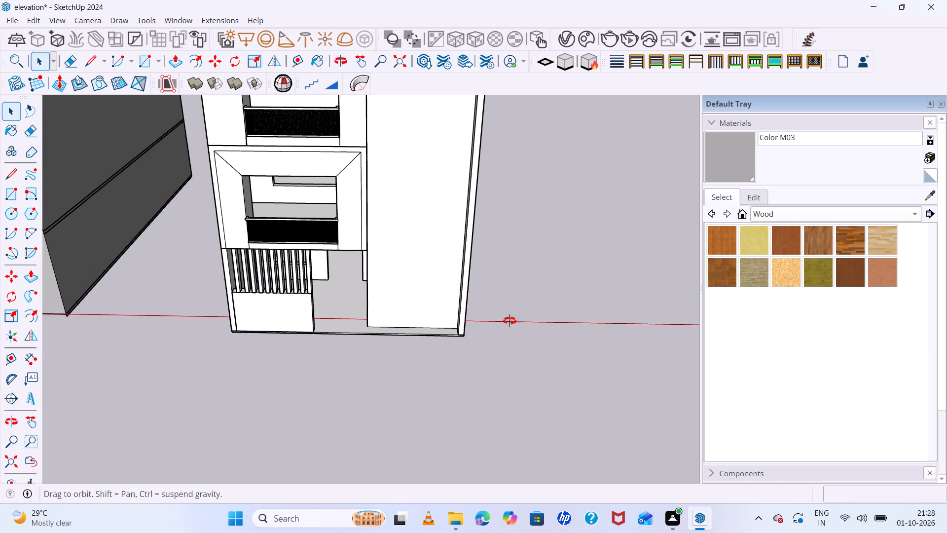
middle_click_drag(510, 321, 515, 242)
scroll(515, 242, "down", 1)
scroll(407, 299, "up", 9)
scroll(348, 289, "down", 11)
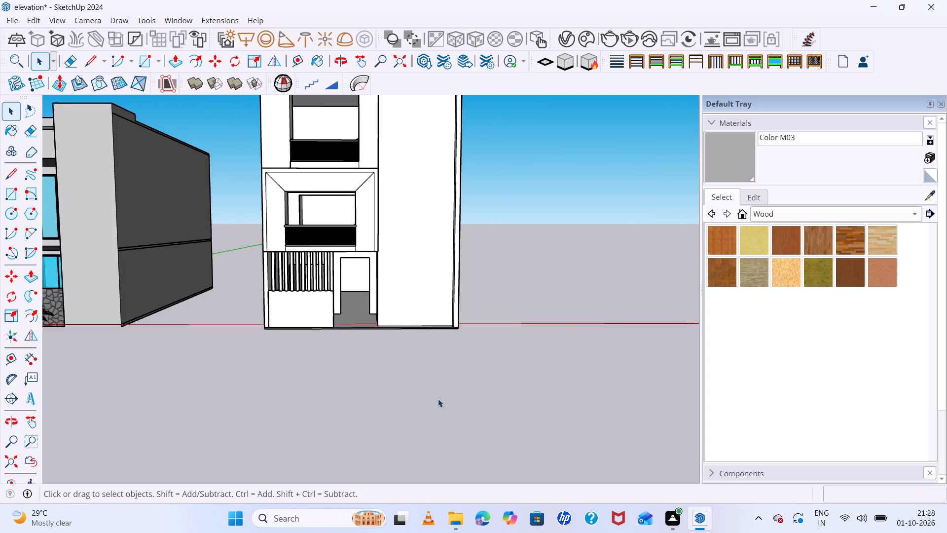
middle_click_drag(438, 399, 524, 410)
scroll(381, 305, "up", 12)
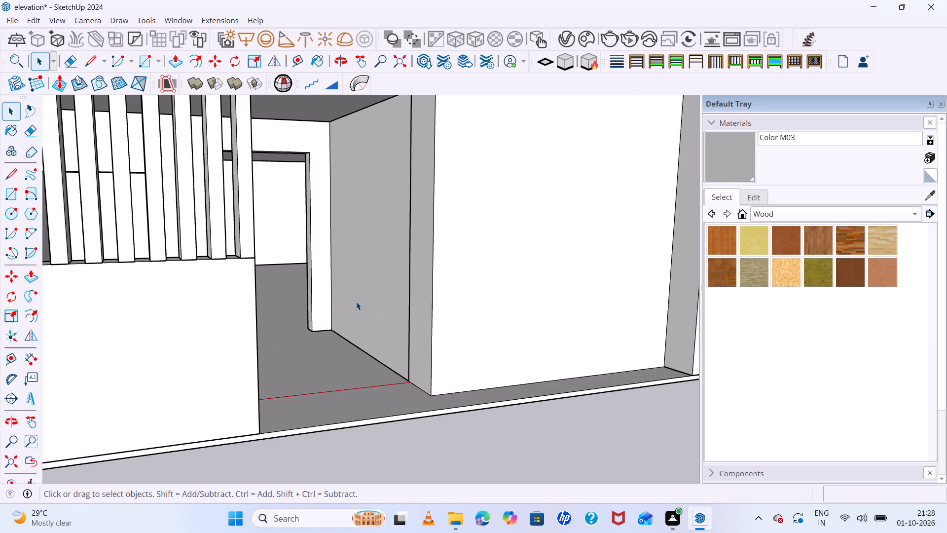
middle_click_drag(361, 308, 271, 290)
scroll(271, 290, "up", 1)
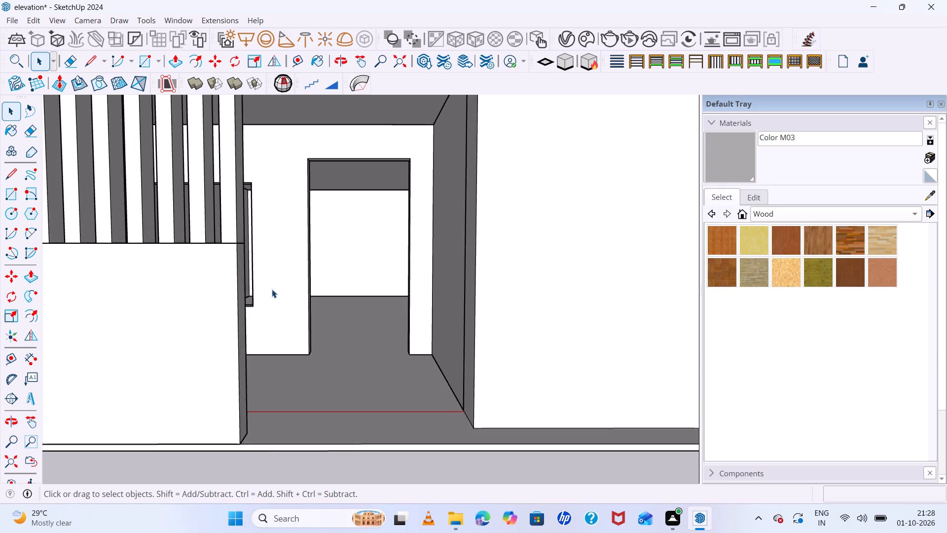
scroll(272, 289, "down", 13)
middle_click_drag(301, 316, 323, 272)
scroll(332, 271, "down", 6)
scroll(367, 321, "down", 5)
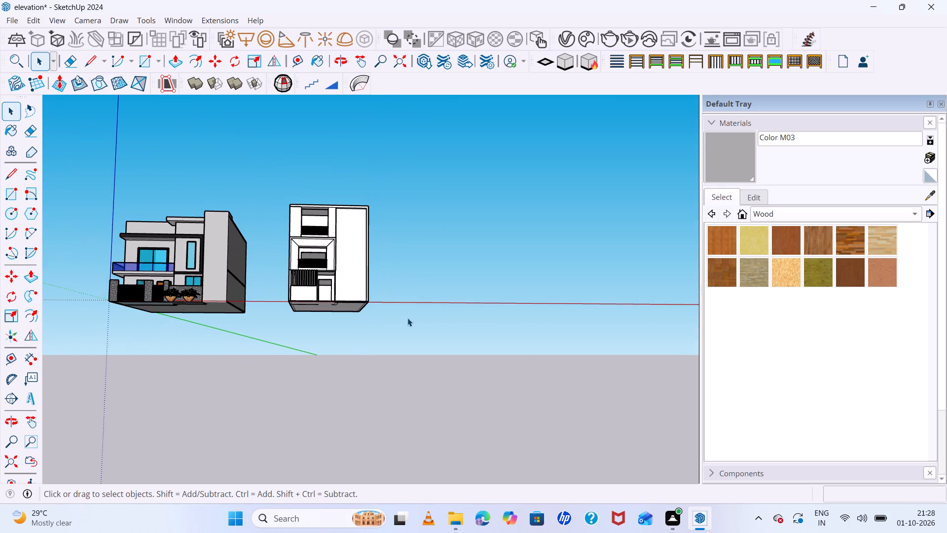
scroll(359, 201, "up", 6)
scroll(375, 255, "up", 5)
middle_click_drag(428, 287, 388, 328)
scroll(428, 287, "up", 1)
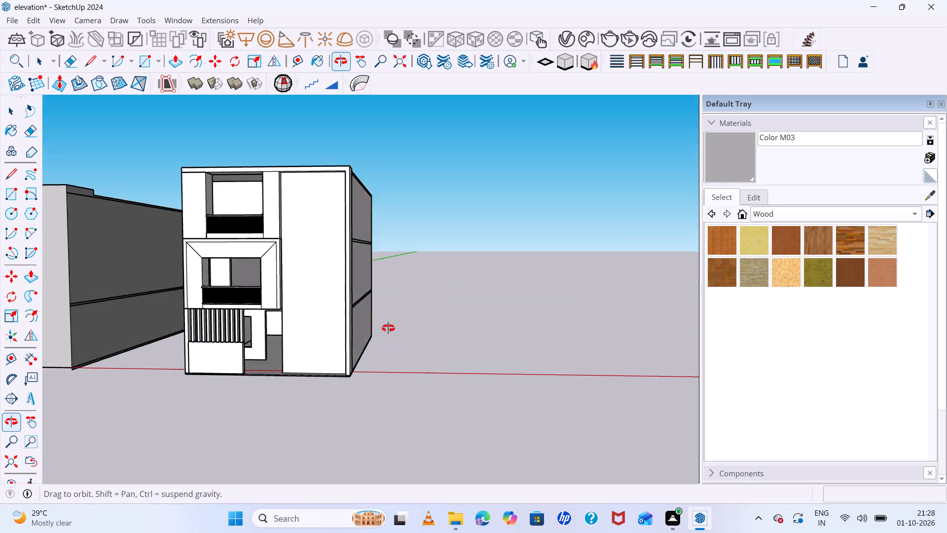
middle_click_drag(388, 328, 395, 294)
middle_click(395, 294)
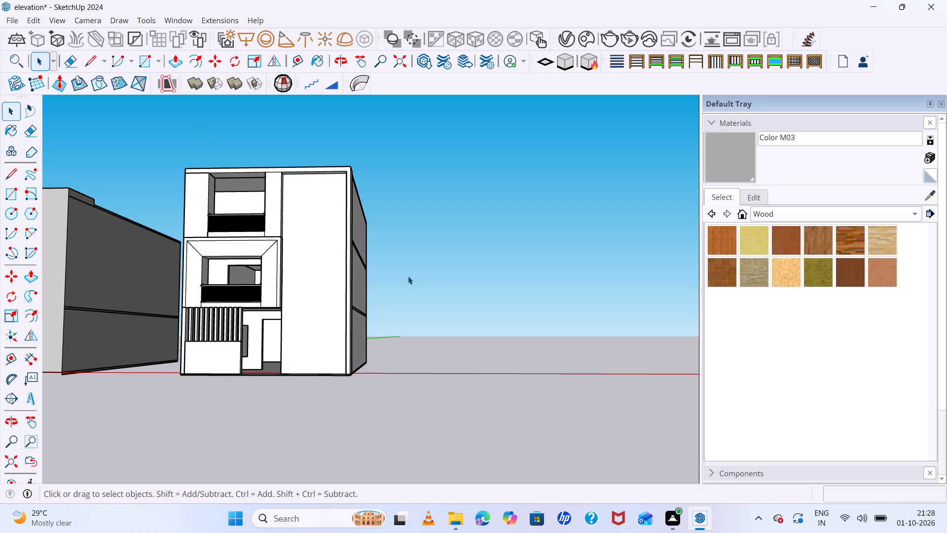
Pull the recessed narrow strip on the building's underside out 2" so it is flush with the base slab.
middle_click_drag(310, 342, 312, 336)
middle_click_drag(312, 336, 313, 152)
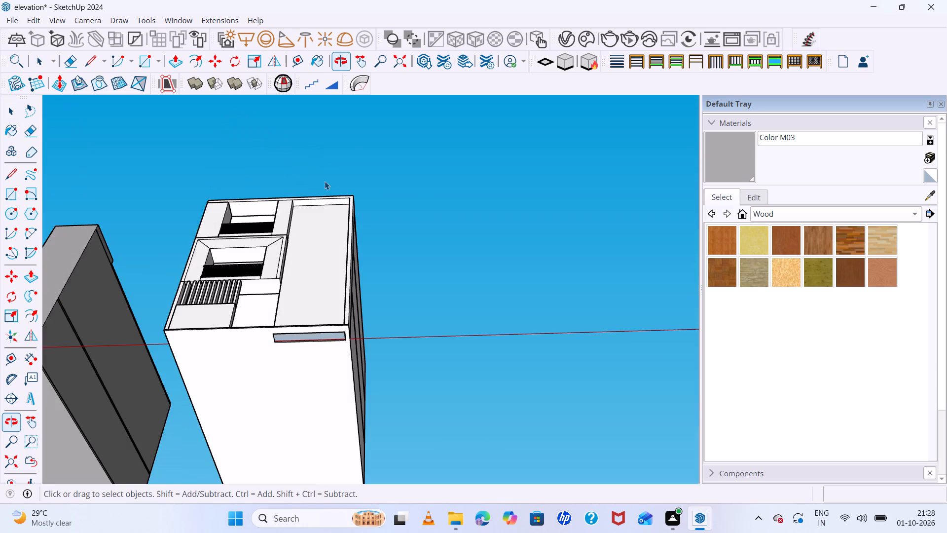
scroll(364, 356, "up", 6)
scroll(253, 309, "up", 7)
left_click(288, 294)
scroll(314, 300, "up", 6)
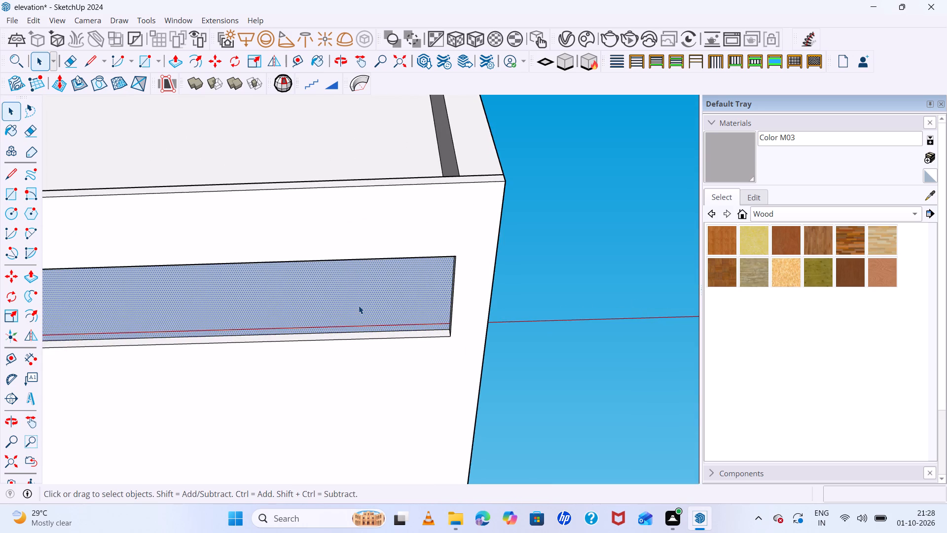
key("p")
left_click(366, 301)
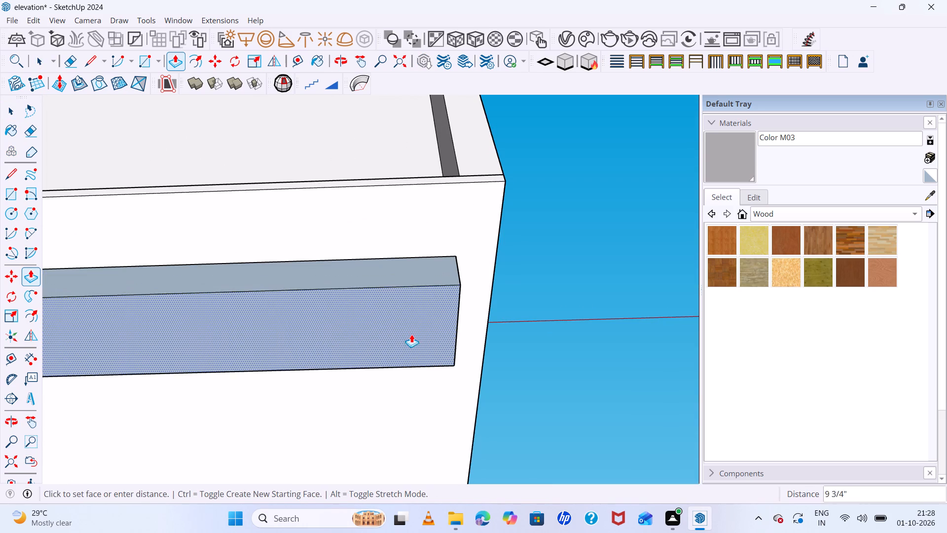
middle_click_drag(437, 331, 429, 349)
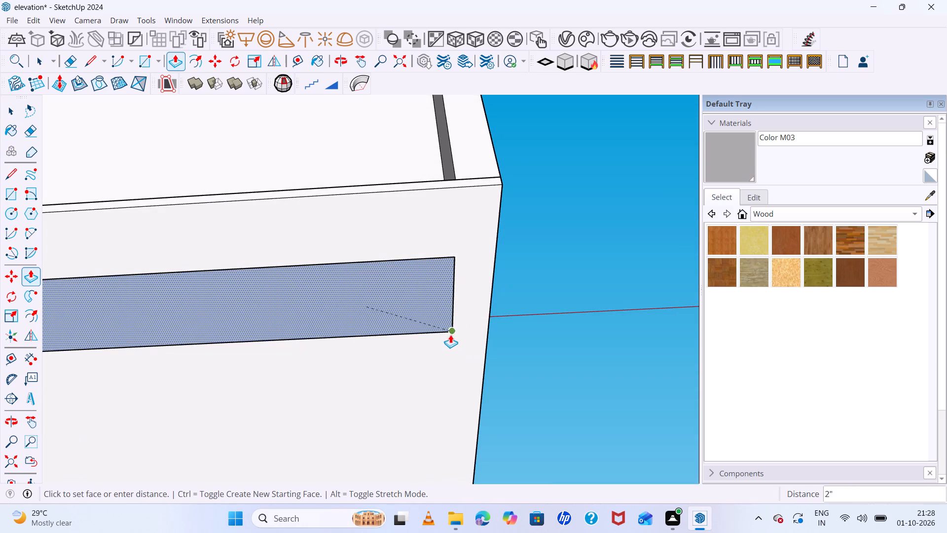
left_click(451, 334)
key("space")
Reverse the strip's face on the underside so its orientation matches the surrounding base face.
right_click(396, 305)
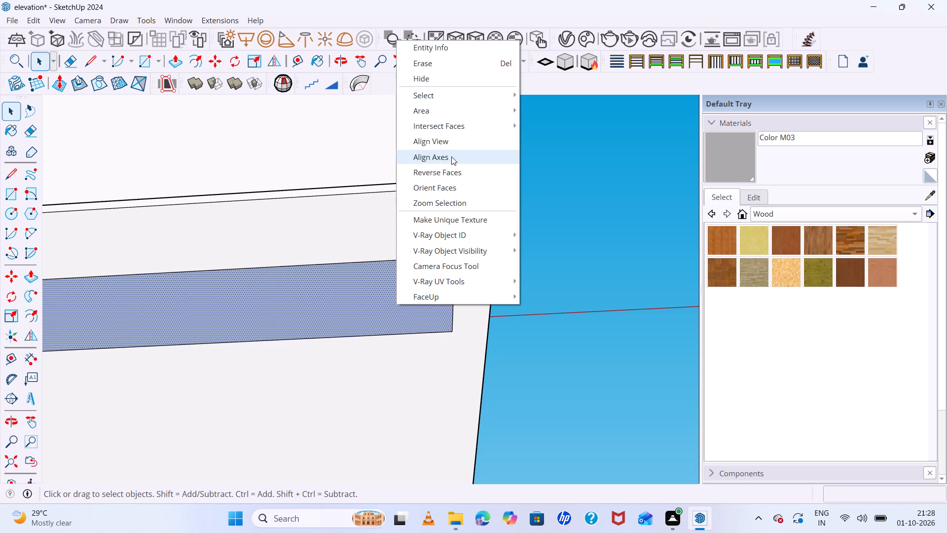
left_click(451, 174)
Delete the four leftover edges outlining the strip so the underside becomes one continuous face.
scroll(485, 328, "down", 4)
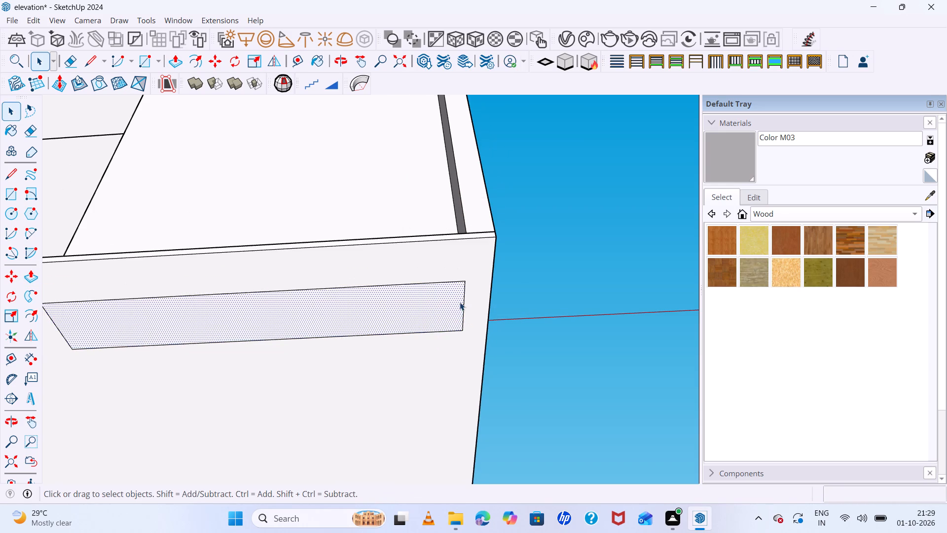
left_click(464, 298)
left_click(465, 298)
left_click(465, 298)
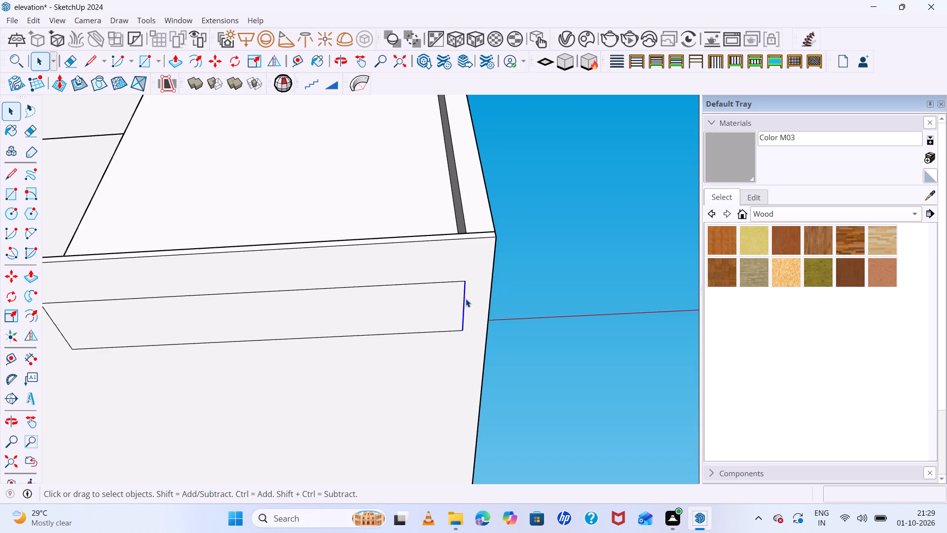
key("Delete")
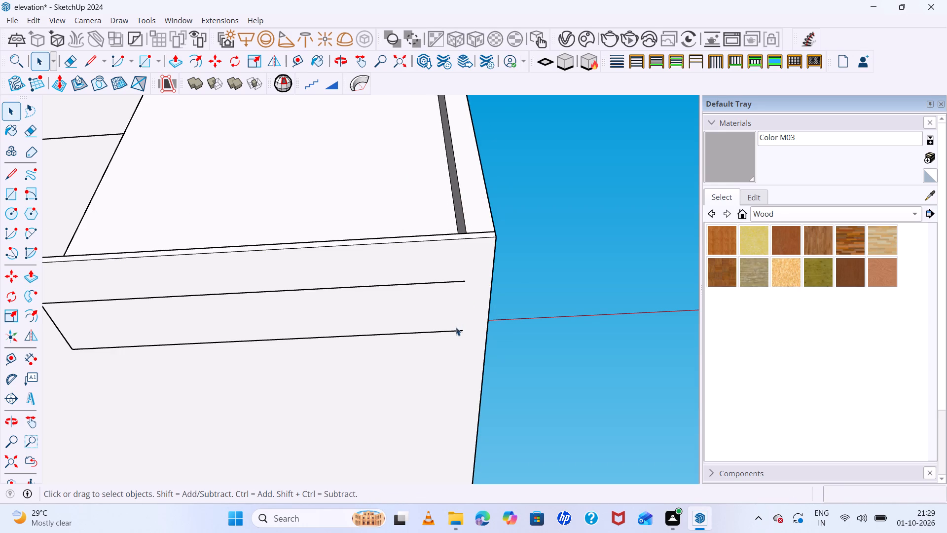
left_click(456, 330)
key("Delete")
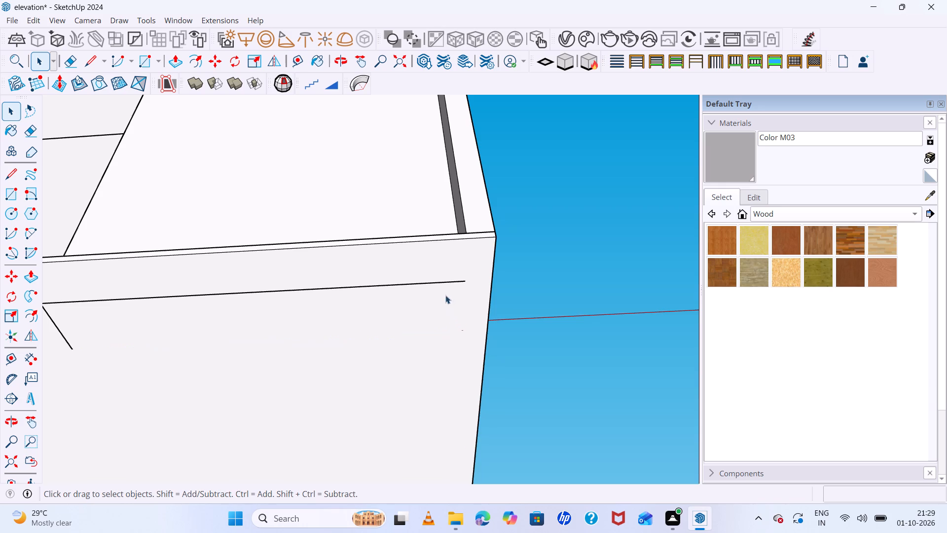
left_click(440, 279)
left_click(440, 284)
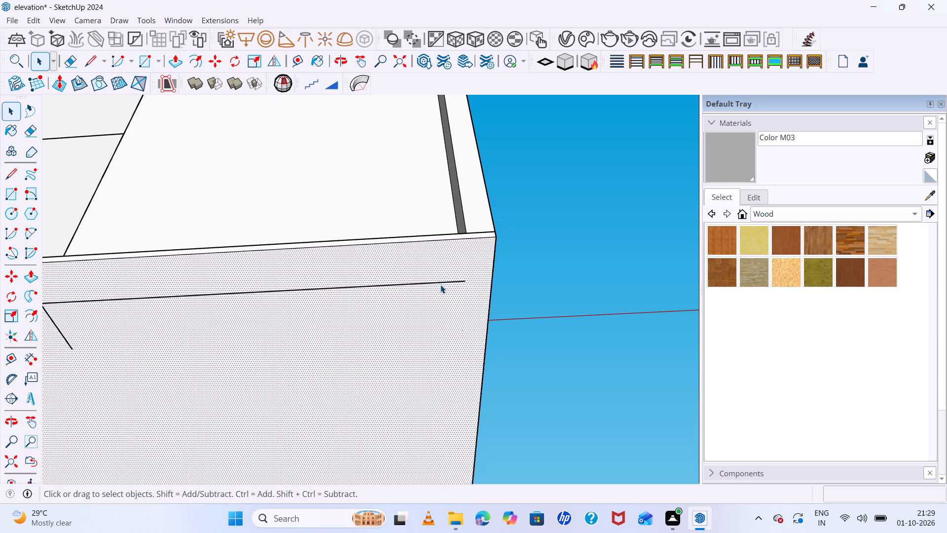
left_click(440, 282)
key("Delete")
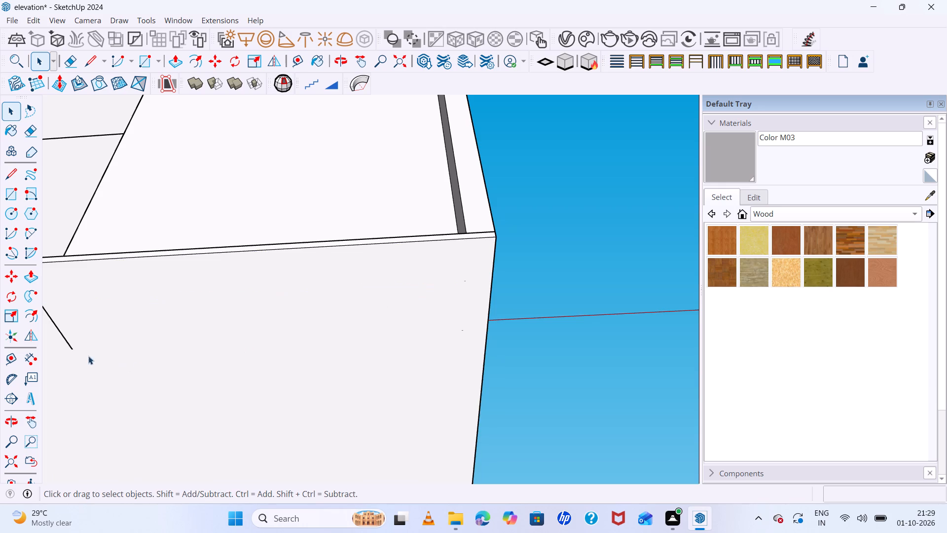
left_click(67, 342)
key("Delete")
Examine the front elevation, the ground-floor entrance opening, the post screen and the base edge from the front and sides.
scroll(136, 363, "down", 13)
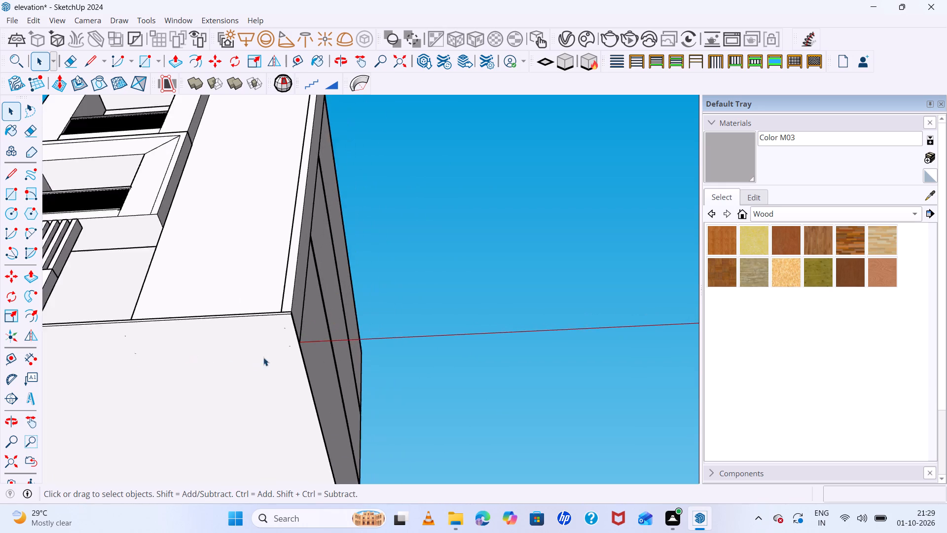
scroll(263, 357, "down", 10)
middle_click_drag(265, 325, 280, 524)
scroll(224, 370, "up", 8)
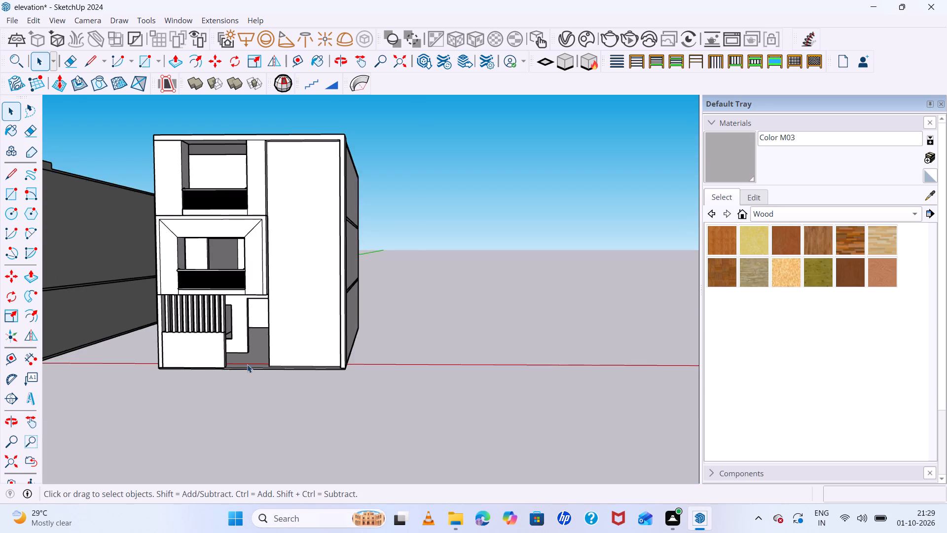
scroll(247, 364, "up", 4)
middle_click_drag(276, 392, 371, 422)
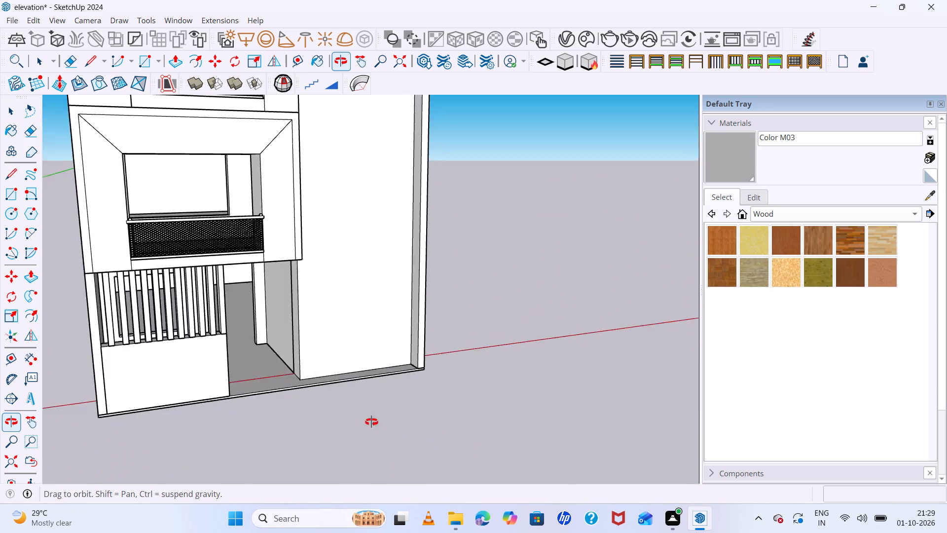
middle_click_drag(371, 422, 477, 434)
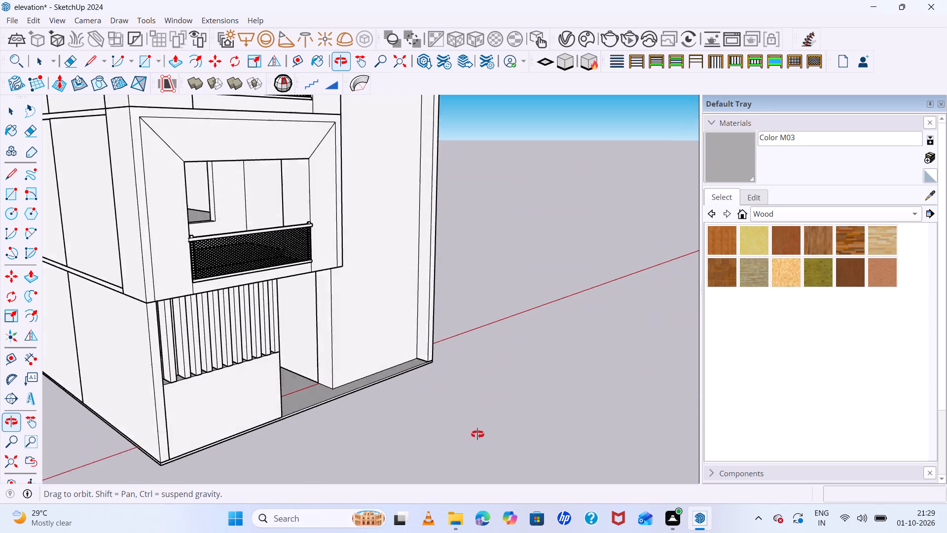
middle_click_drag(477, 434, 381, 372)
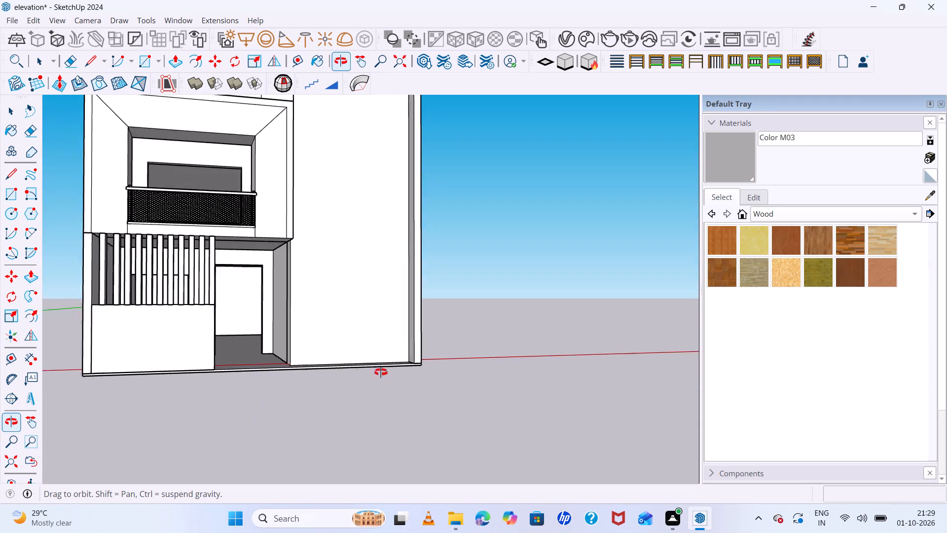
middle_click_drag(381, 372, 256, 438)
middle_click_drag(255, 437, 264, 395)
scroll(245, 373, "up", 13)
middle_click_drag(305, 304, 371, 349)
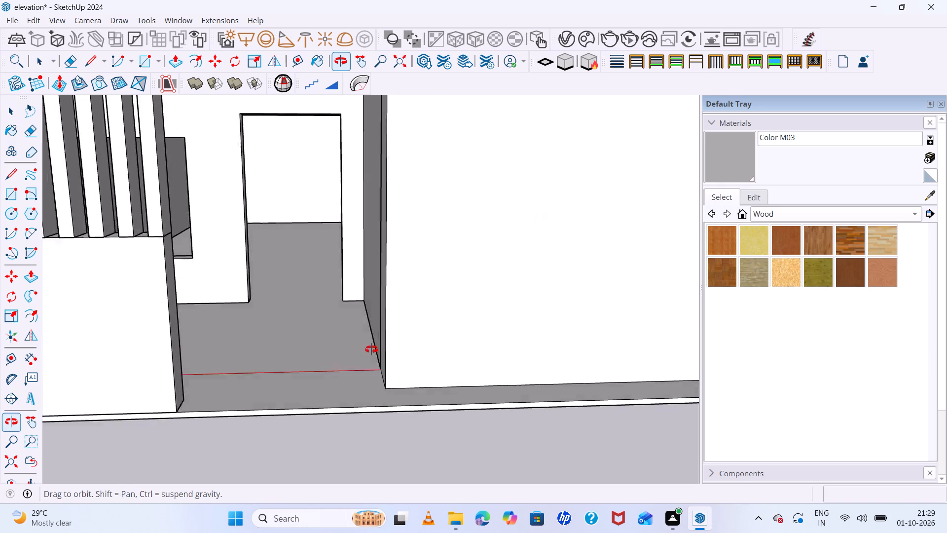
middle_click_drag(371, 349, 403, 355)
scroll(407, 355, "down", 4)
middle_click_drag(407, 355, 408, 356)
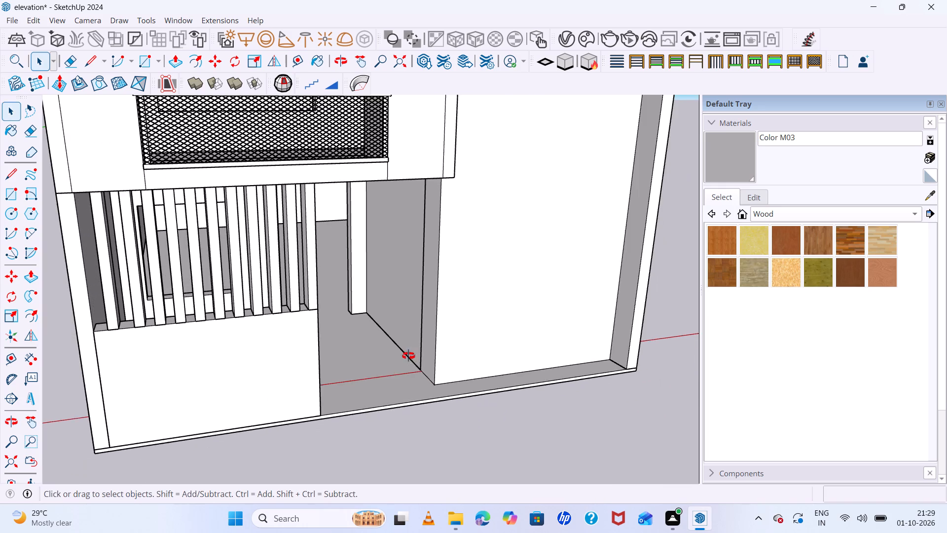
Examine the building's underside, the base edge and the entrance recess beneath the projecting balcony frame from below and from the front.
middle_click_drag(408, 356, 414, 313)
scroll(409, 349, "up", 1)
scroll(407, 316, "down", 10)
middle_click_drag(425, 360, 406, 286)
scroll(424, 355, "up", 3)
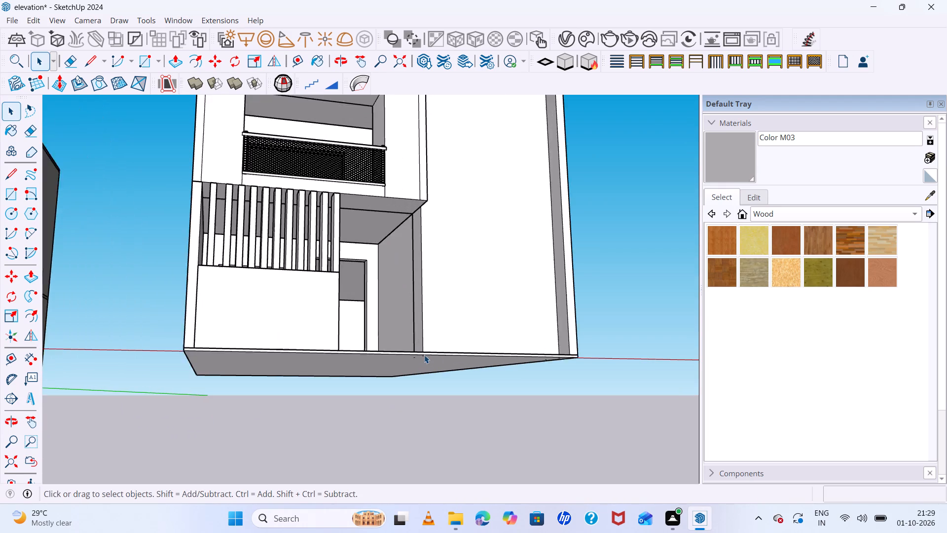
scroll(424, 355, "up", 9)
scroll(403, 331, "down", 3)
middle_click_drag(410, 331, 391, 328)
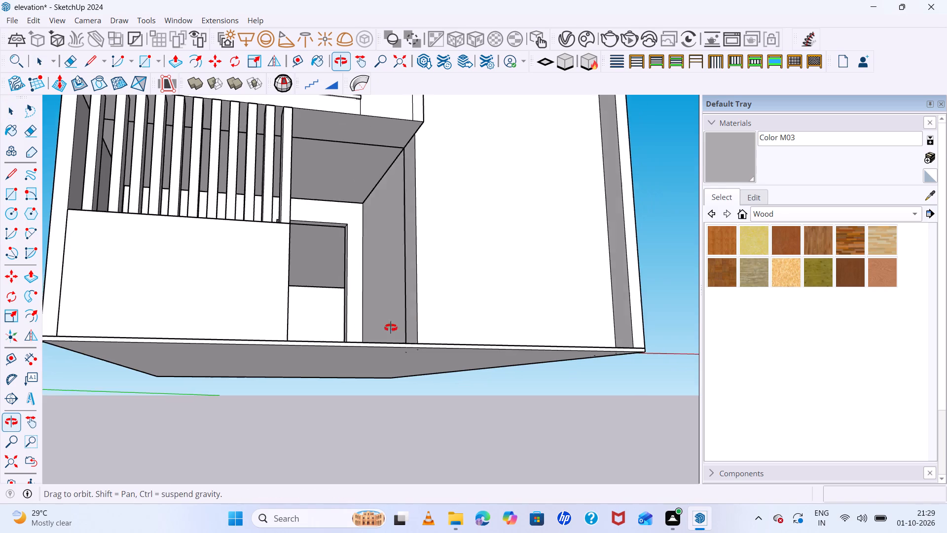
middle_click_drag(391, 328, 363, 324)
scroll(258, 90, "up", 5)
scroll(420, 159, "up", 6)
left_click(418, 146)
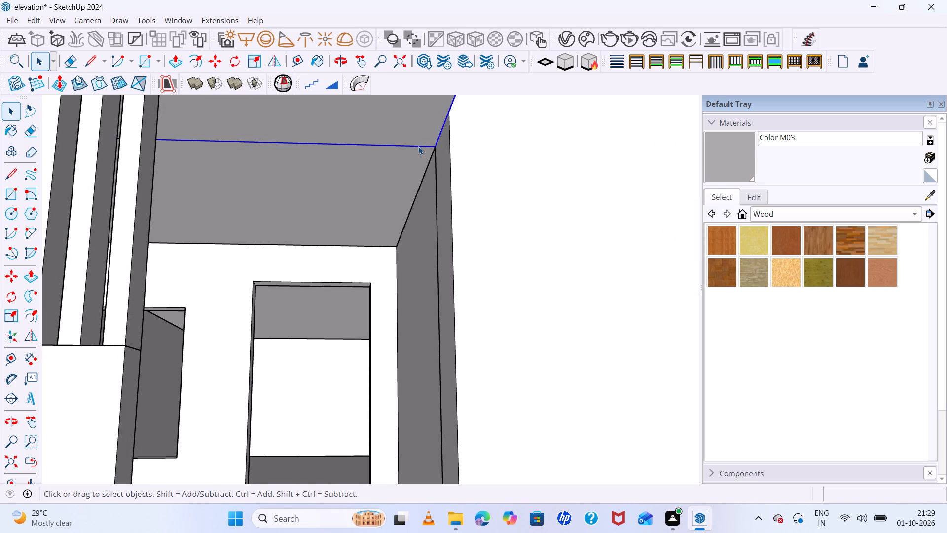
scroll(422, 154, "down", 4)
scroll(424, 165, "down", 18)
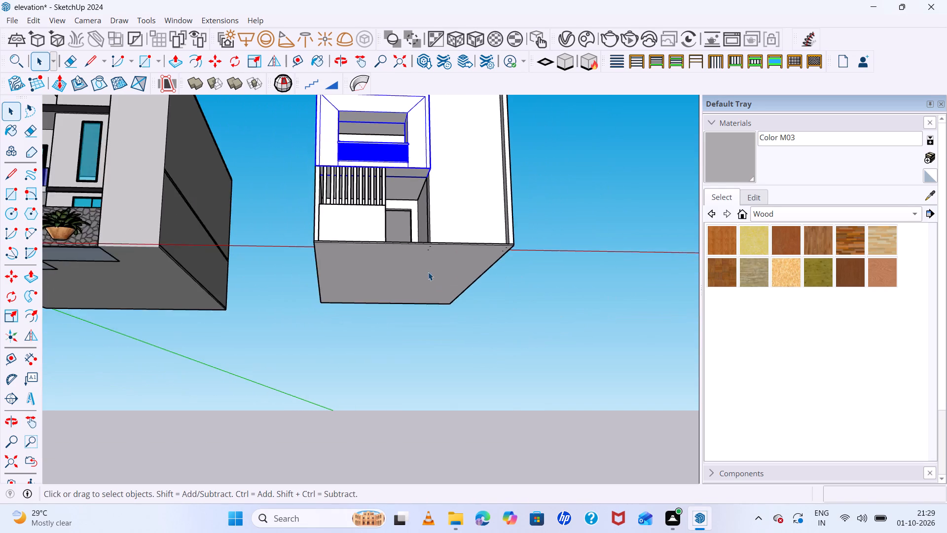
scroll(428, 272, "down", 2)
middle_click_drag(505, 332, 500, 401)
key("space")
left_click(563, 244)
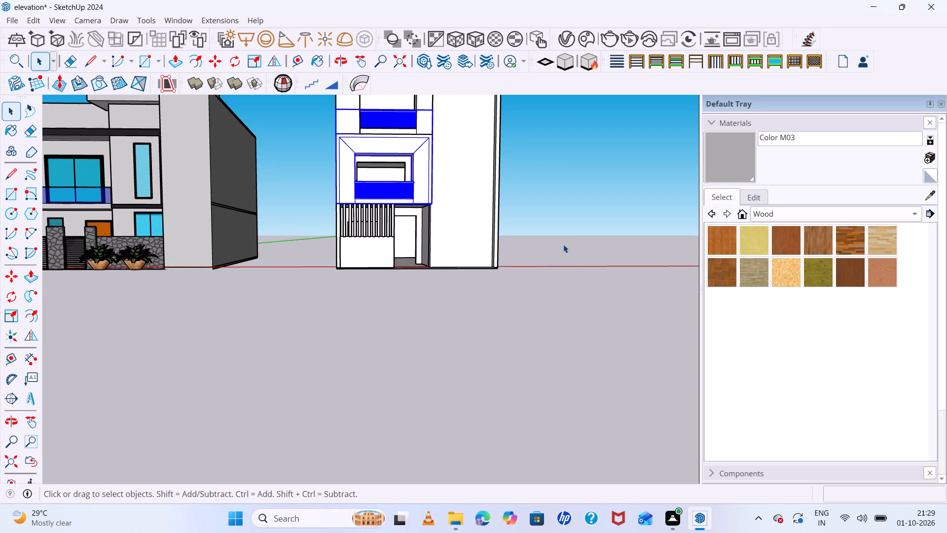
scroll(563, 247, "down", 1)
middle_click_drag(563, 249, 589, 228)
Examine the ground-floor entrance interior, its door and window openings, and the floor where it meets the walls.
scroll(417, 254, "up", 8)
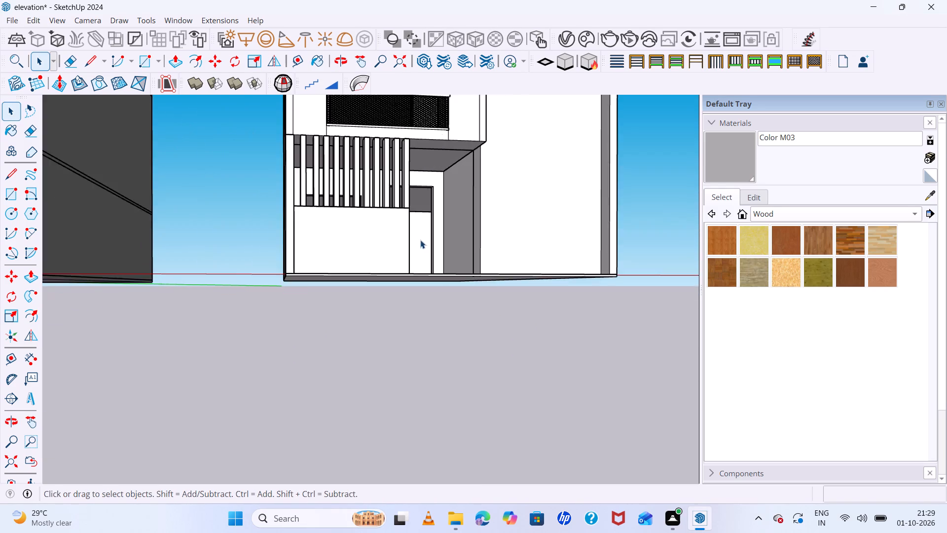
scroll(420, 240, "up", 2)
middle_click_drag(460, 262, 477, 309)
scroll(477, 309, "up", 1)
scroll(480, 297, "down", 12)
middle_click_drag(534, 319, 397, 337)
scroll(460, 284, "up", 13)
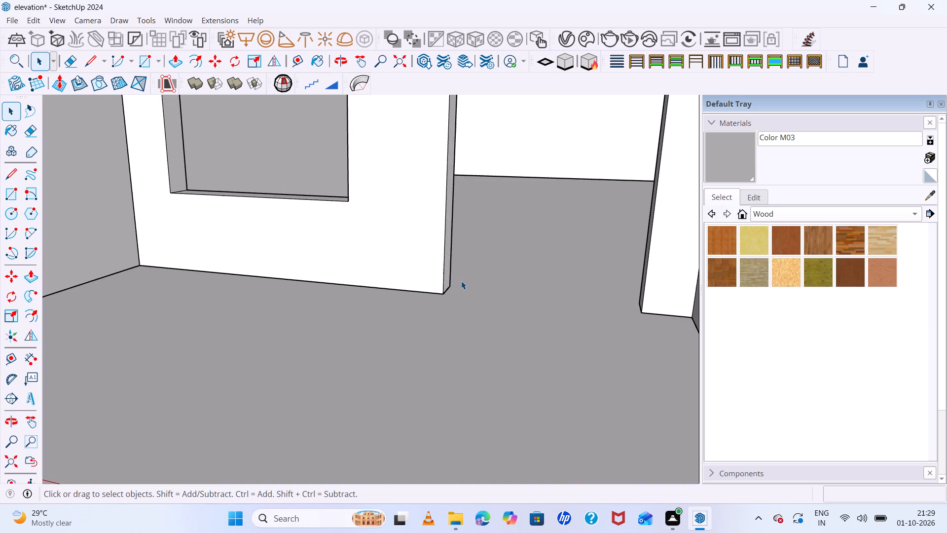
scroll(422, 299, "down", 17)
middle_click_drag(463, 345, 477, 302)
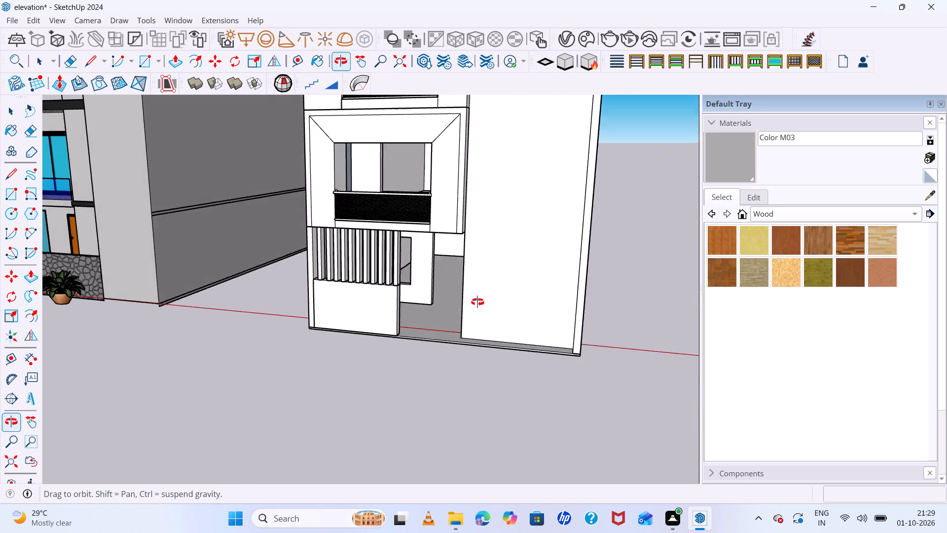
middle_click_drag(477, 302, 564, 272)
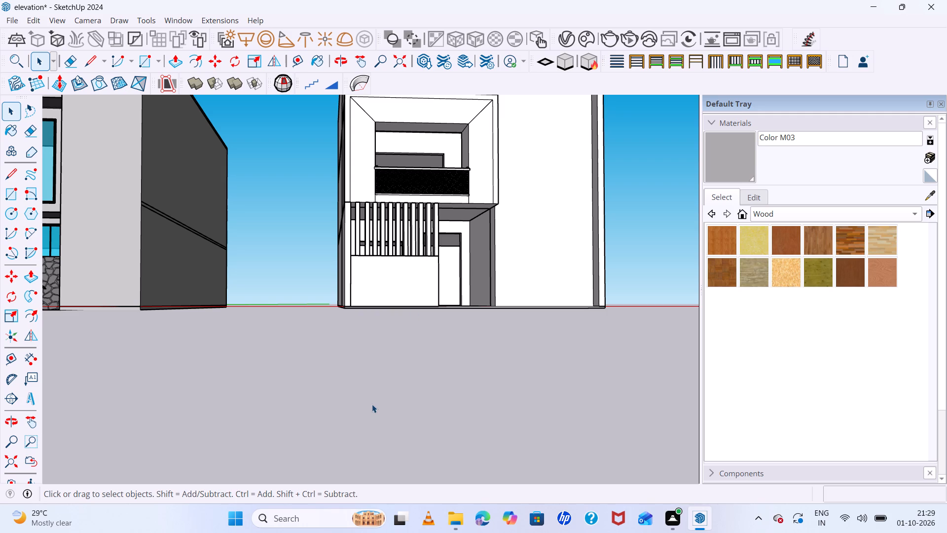
middle_click_drag(405, 381, 407, 392)
middle_click_drag(407, 392, 396, 475)
scroll(621, 310, "up", 5)
Check which geometry is connected to the base slab's front edge by selecting it at the end wall's foot.
scroll(622, 327, "up", 5)
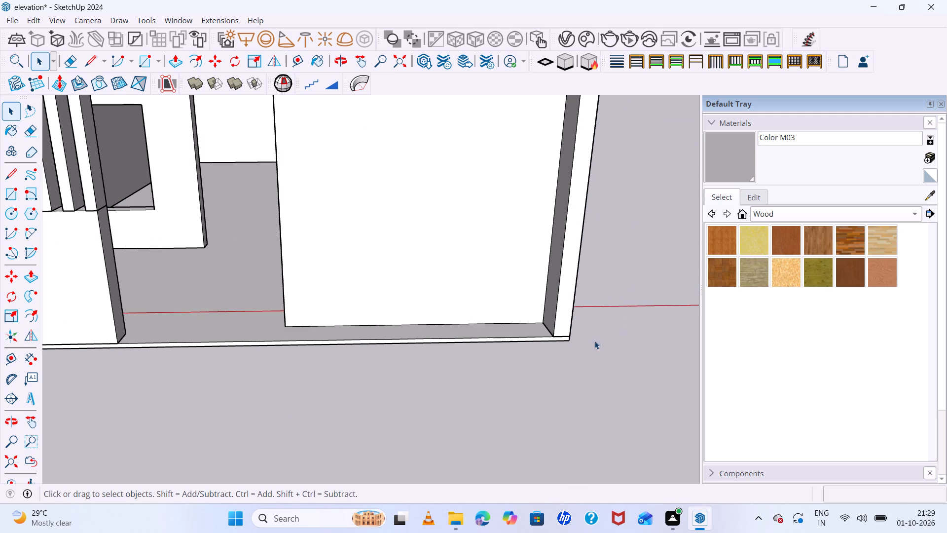
scroll(578, 343, "up", 6)
left_click(552, 336)
triple_click(552, 336)
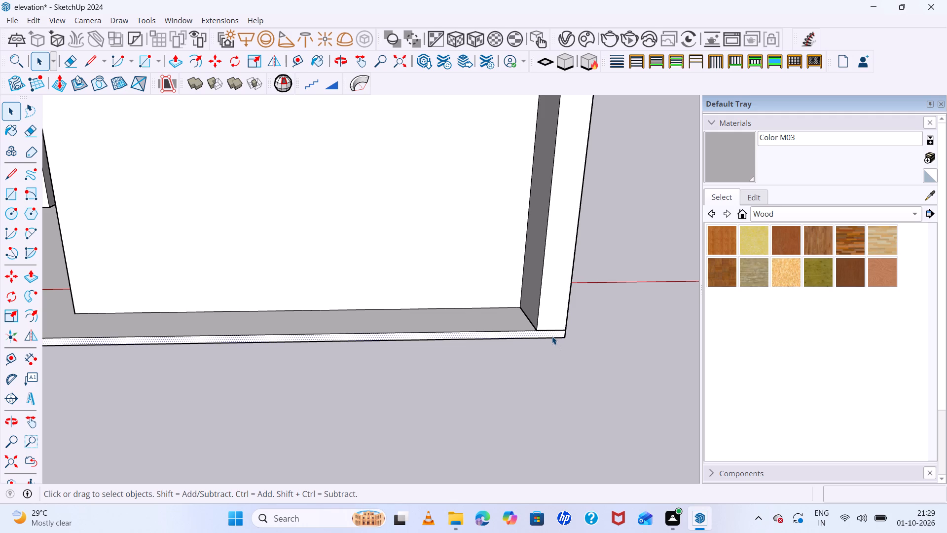
key("space")
left_click(608, 320)
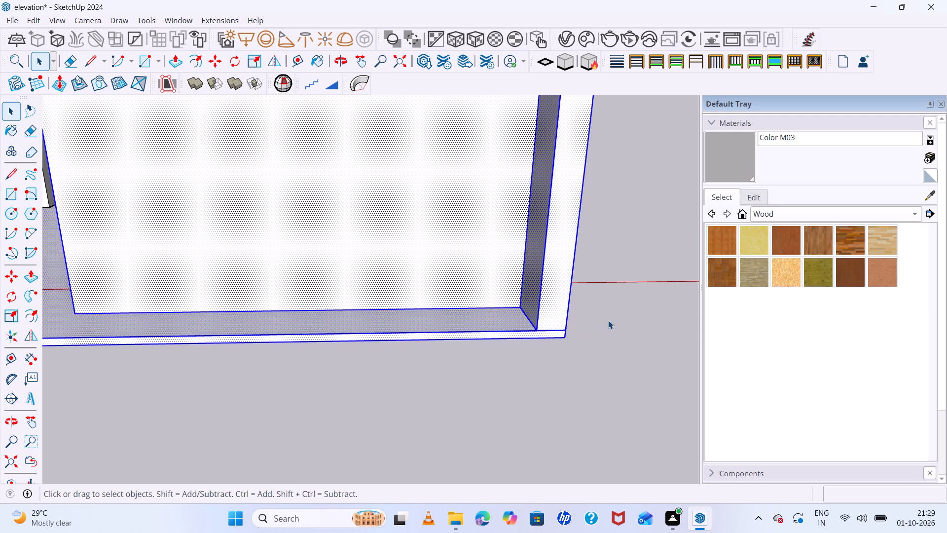
scroll(601, 329, "down", 10)
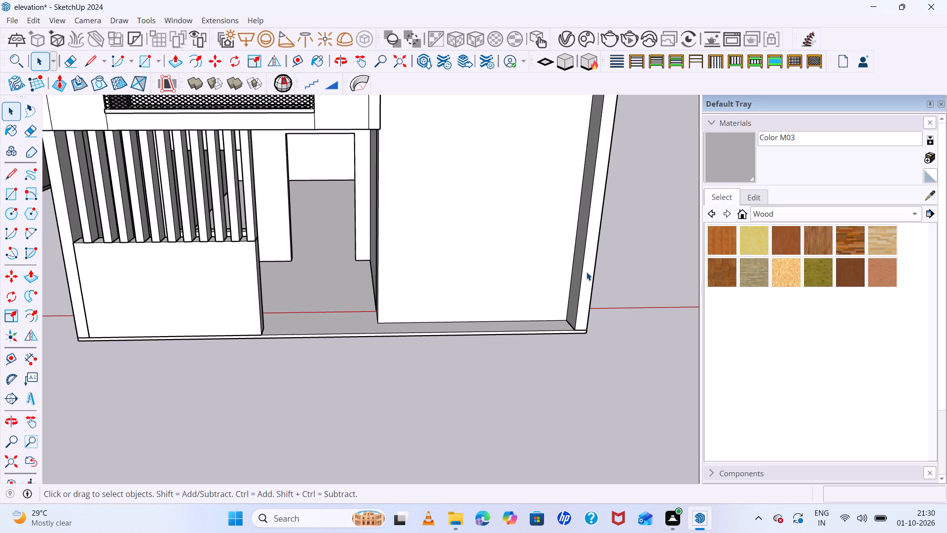
Delete the base slab's top face that forms the ground-floor surface inside the entrance.
middle_click_drag(590, 269, 545, 287)
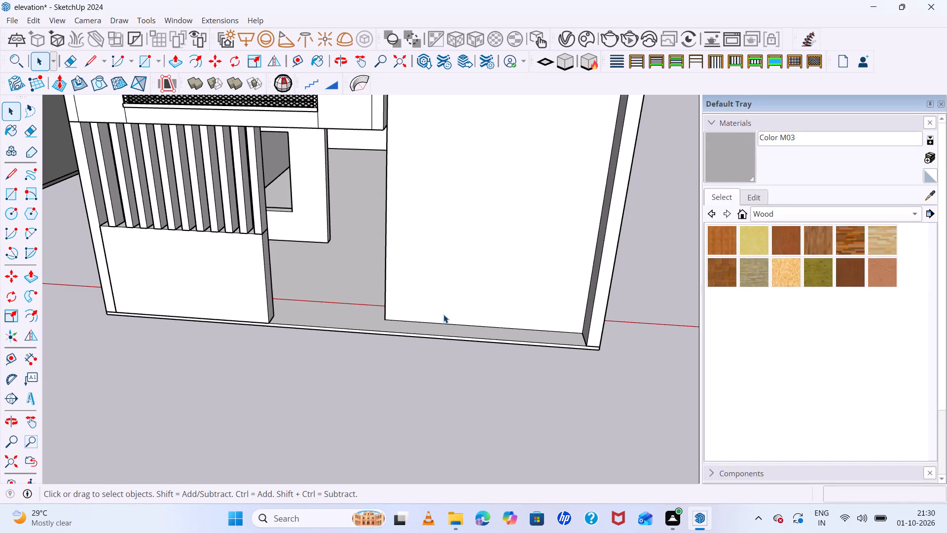
middle_click_drag(443, 314, 573, 156)
scroll(129, 340, "up", 8)
scroll(410, 281, "up", 4)
middle_click_drag(494, 290, 481, 383)
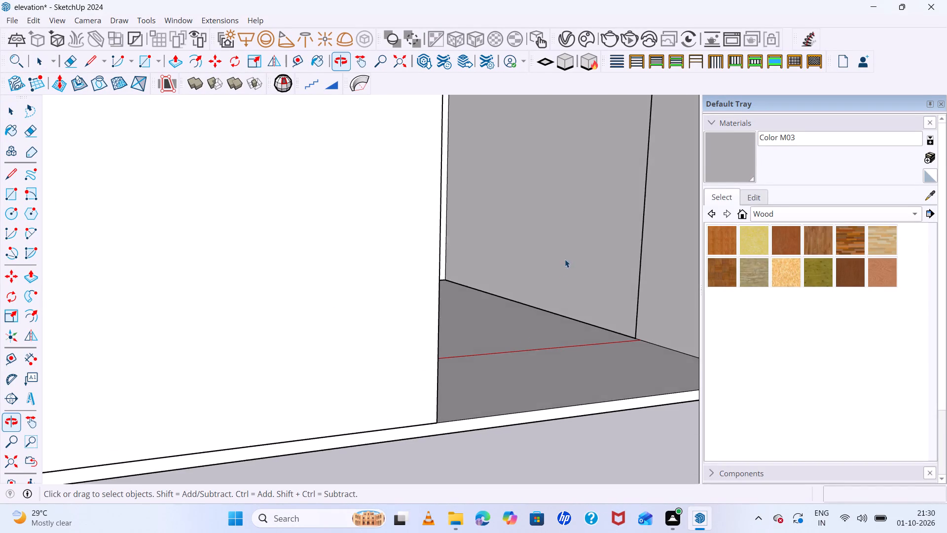
scroll(560, 235, "down", 6)
middle_click_drag(585, 255, 524, 260)
scroll(541, 254, "down", 1)
scroll(582, 251, "up", 7)
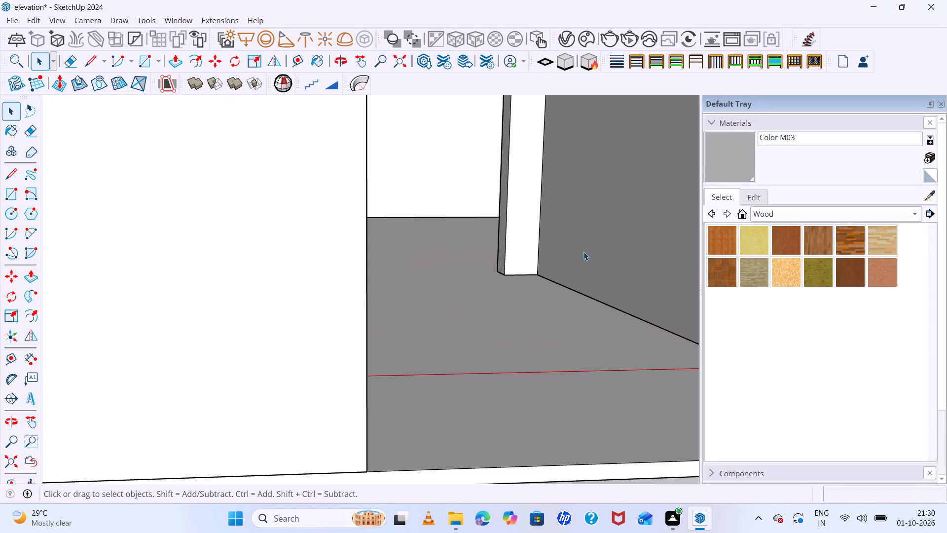
scroll(563, 248, "down", 6)
middle_click_drag(563, 247, 564, 248)
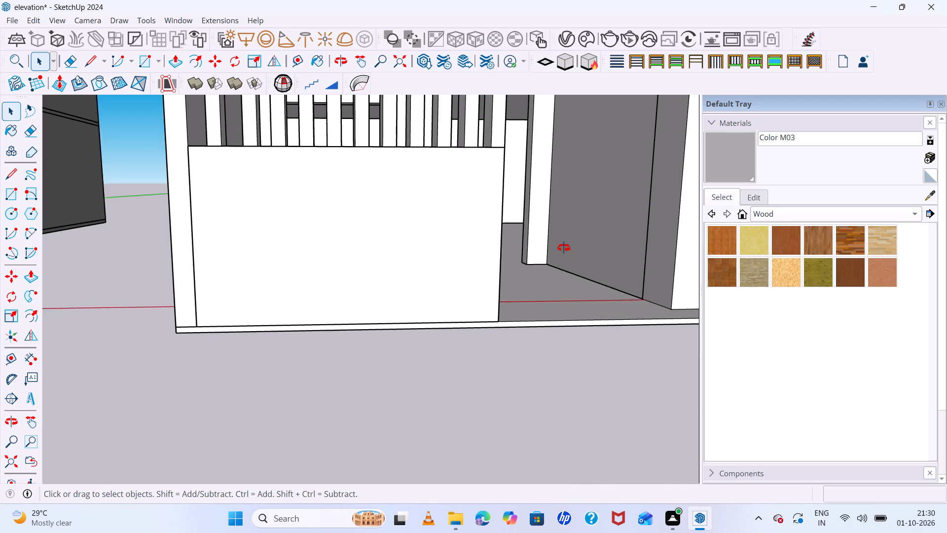
middle_click_drag(564, 248, 561, 270)
scroll(554, 241, "up", 12)
left_click(547, 238)
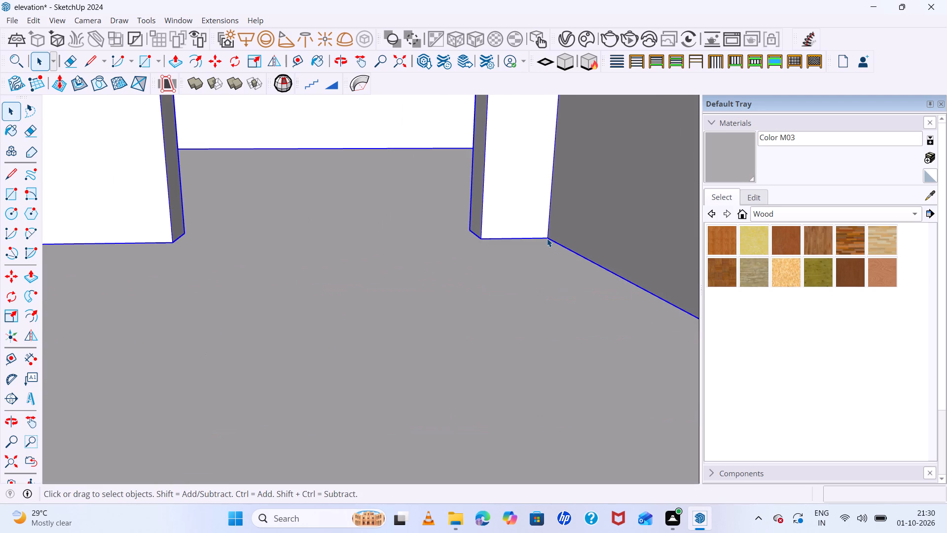
left_click(547, 238)
left_click(539, 258)
scroll(545, 240, "up", 7)
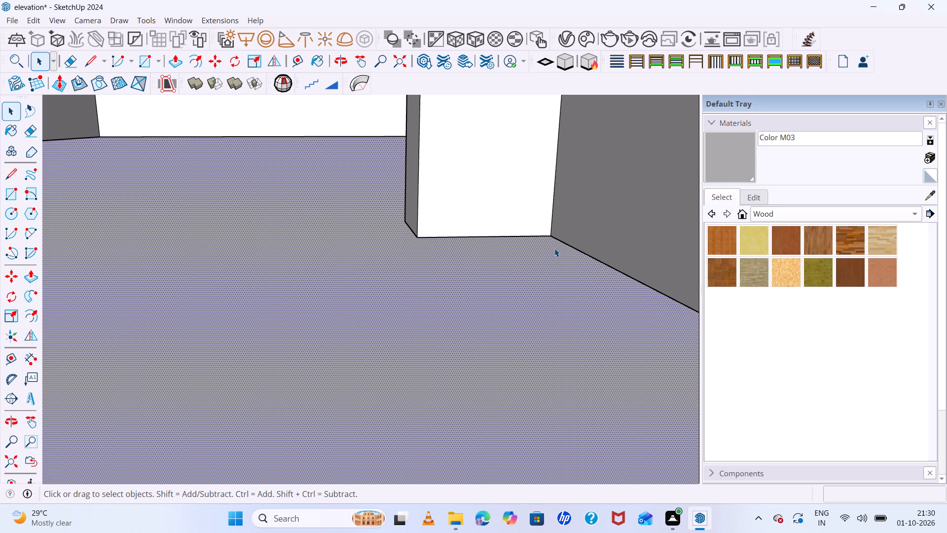
left_click(545, 294)
key("Delete")
Delete the exposed bottom face of the base slab together with its bounding edges.
scroll(535, 282, "down", 7)
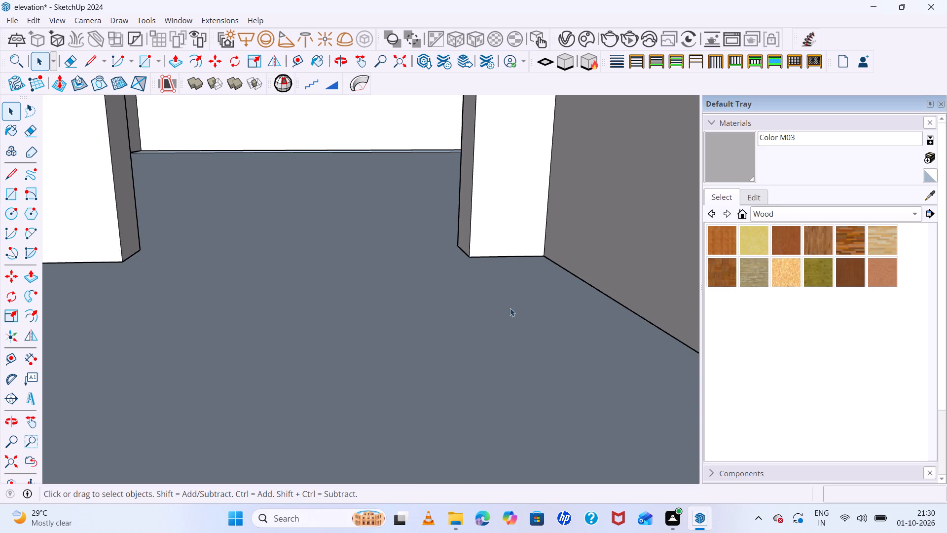
scroll(468, 323, "down", 20)
scroll(468, 323, "down", 1)
triple_click(468, 344)
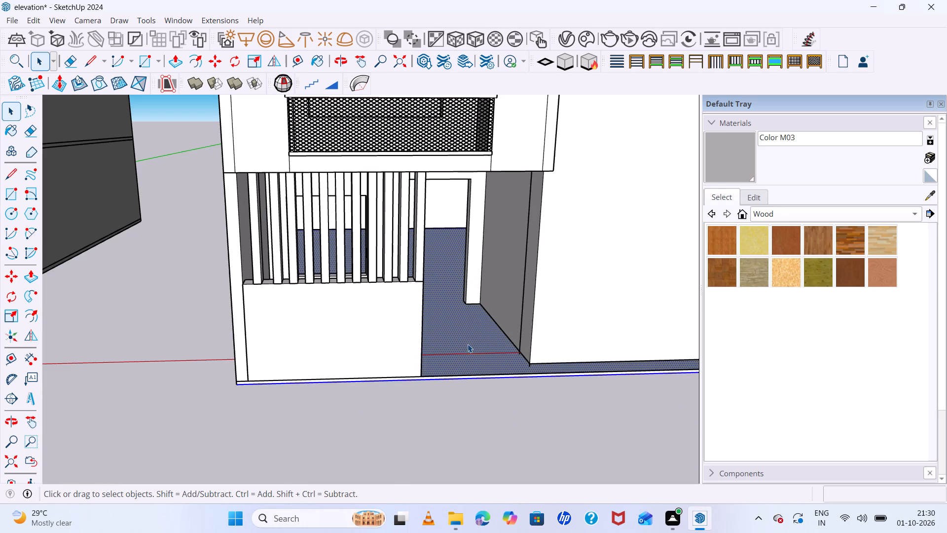
key("Delete")
Draw a step-like chain of lines down from the entrance side wall's bottom edge, with a first vertical drop of about 8".
scroll(473, 338, "down", 1)
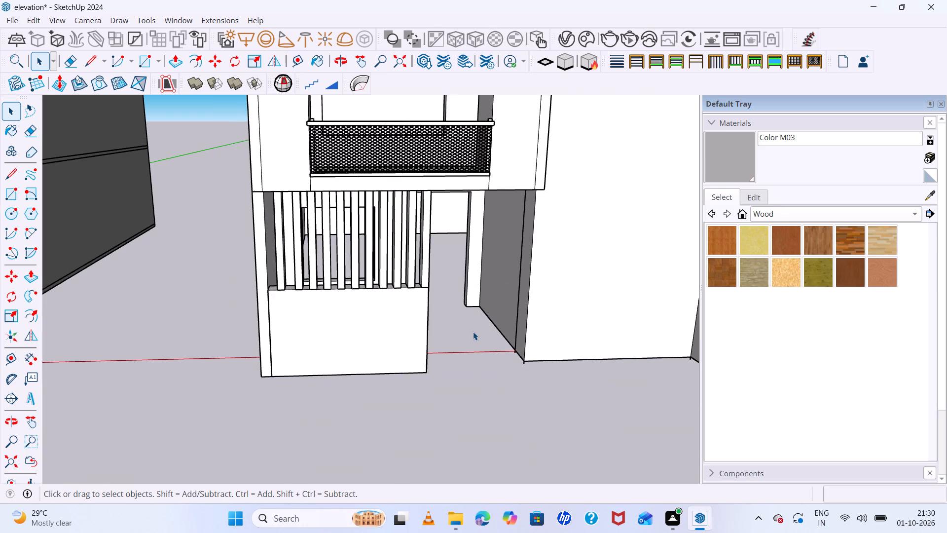
middle_click_drag(473, 325, 482, 287)
scroll(477, 322, "up", 14)
middle_click_drag(471, 357, 474, 317)
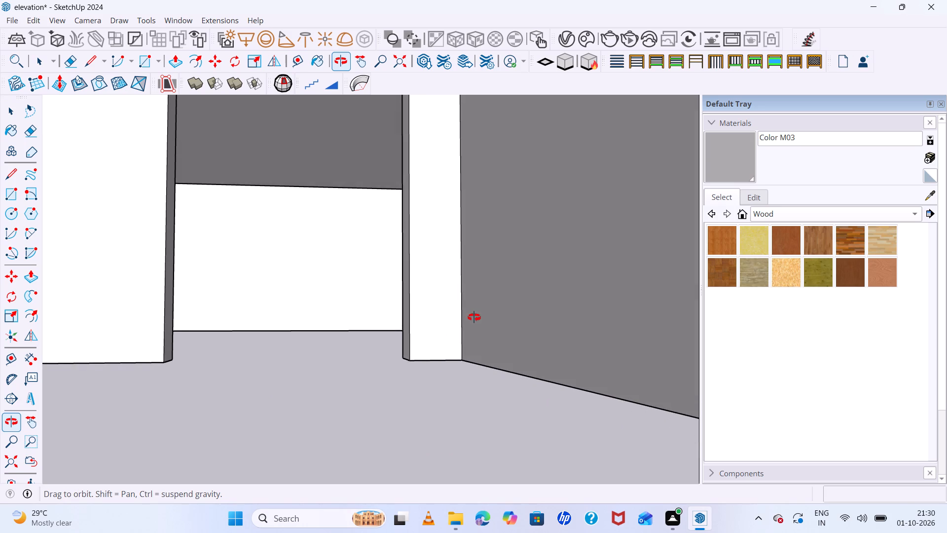
middle_click_drag(474, 317, 476, 318)
middle_click(476, 318)
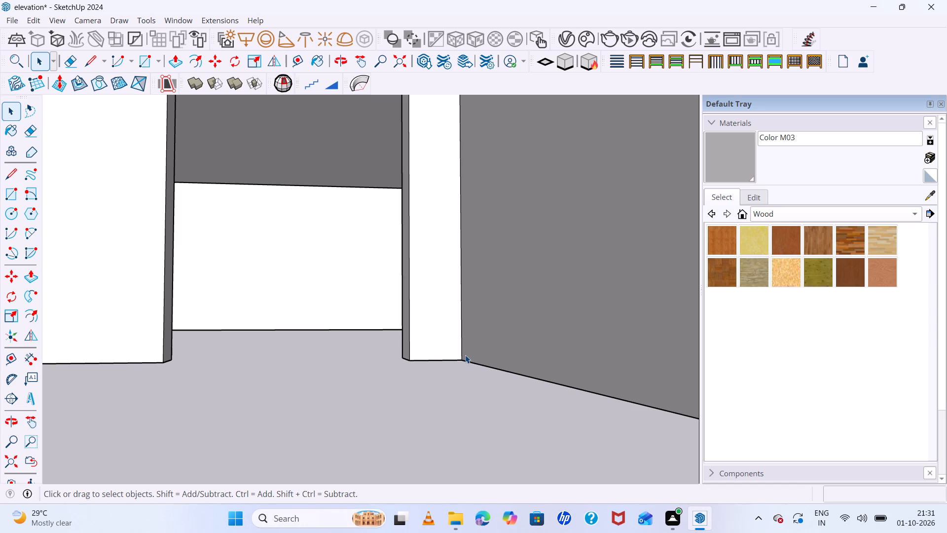
key("l")
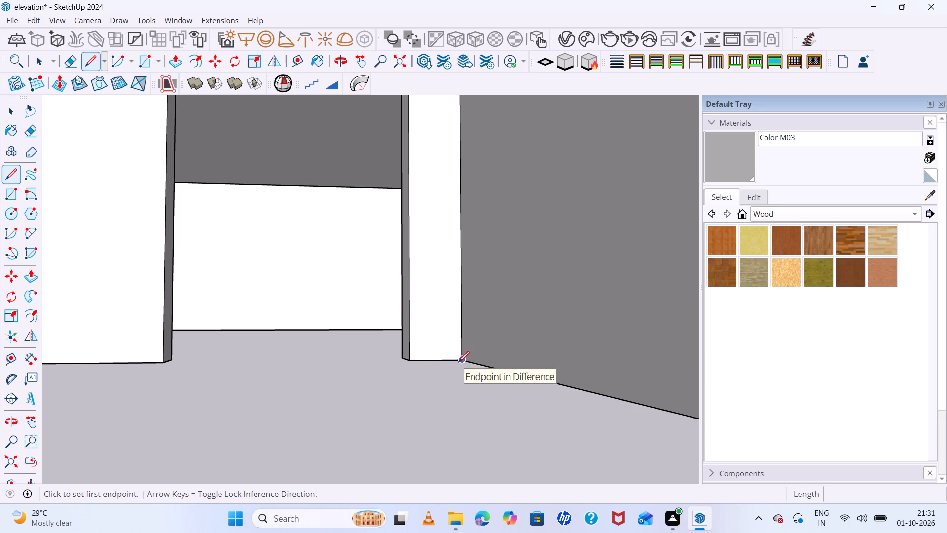
left_click_drag(459, 362, 463, 363)
left_click(503, 374)
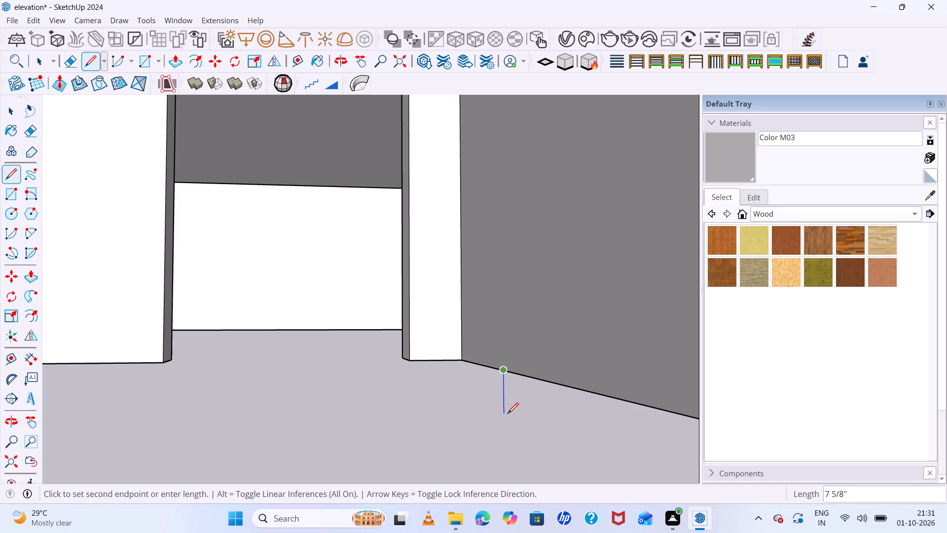
left_click(505, 415)
left_click(543, 431)
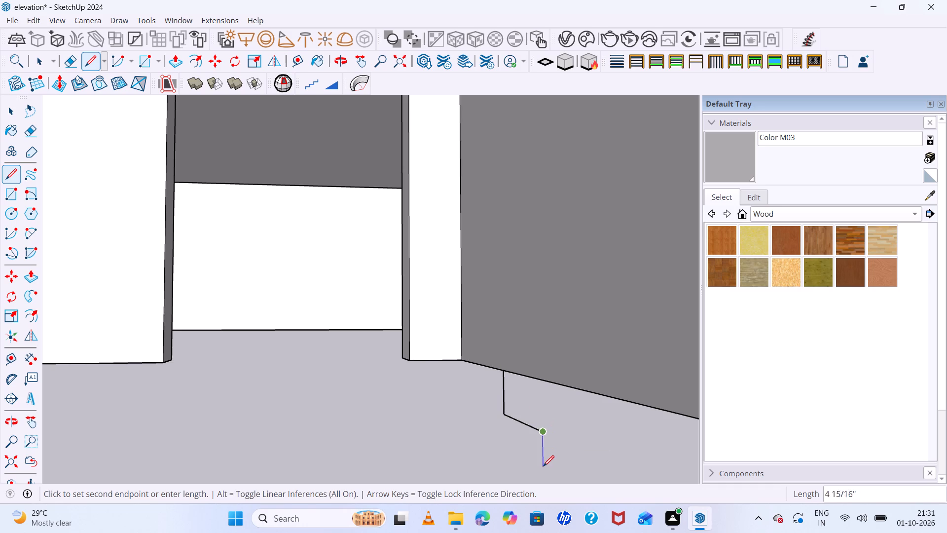
left_click(543, 470)
Undo the latest line segments at the entrance wall's foot and bring the front elevation back into view.
scroll(536, 403, "down", 13)
middle_click_drag(546, 457, 540, 383)
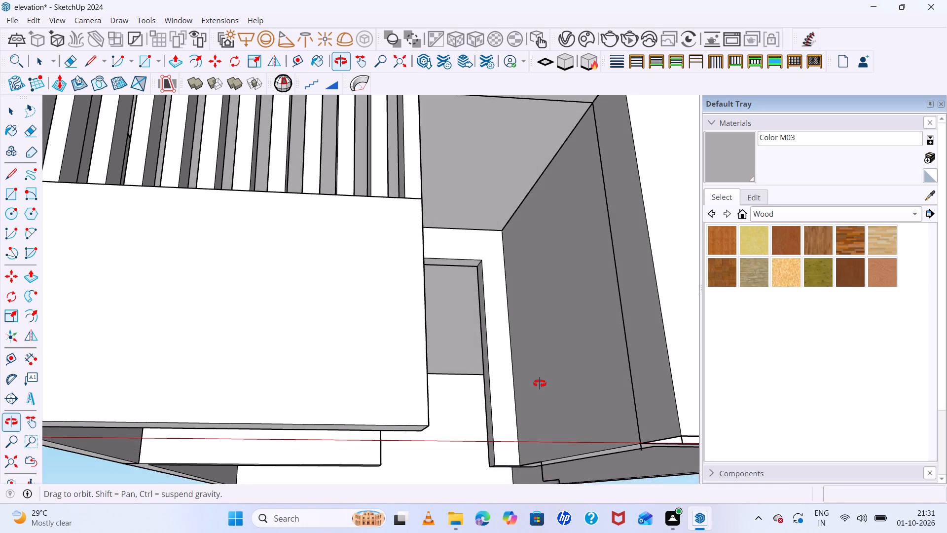
middle_click_drag(540, 383, 540, 382)
scroll(579, 389, "down", 13)
scroll(584, 476, "up", 13)
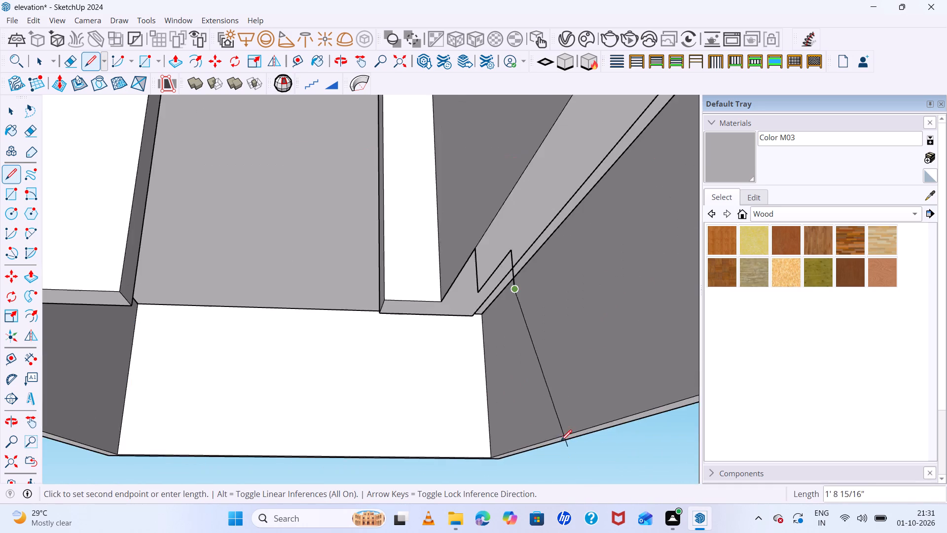
scroll(561, 441, "up", 7)
middle_click_drag(524, 397, 521, 484)
scroll(522, 446, "down", 14)
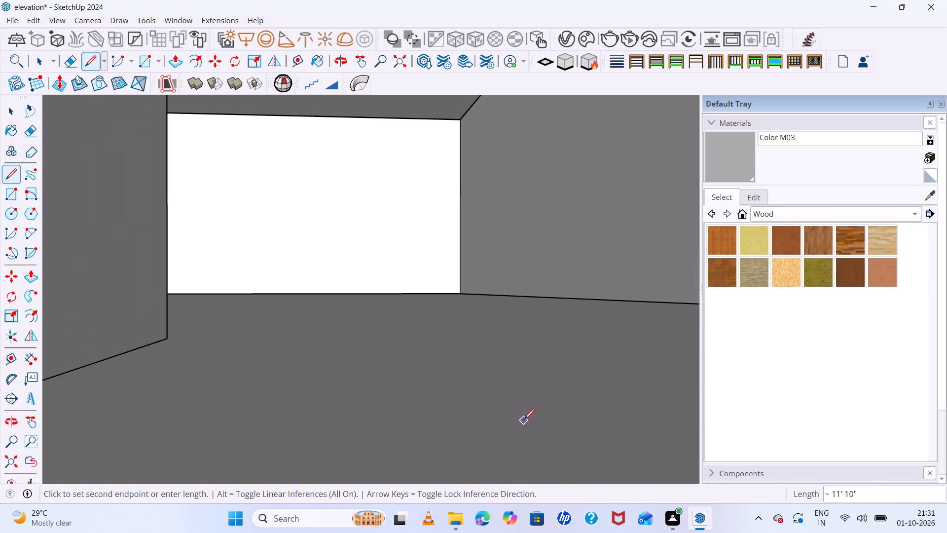
key("ctrl+z")
key("ctrl+z")
scroll(528, 403, "down", 18)
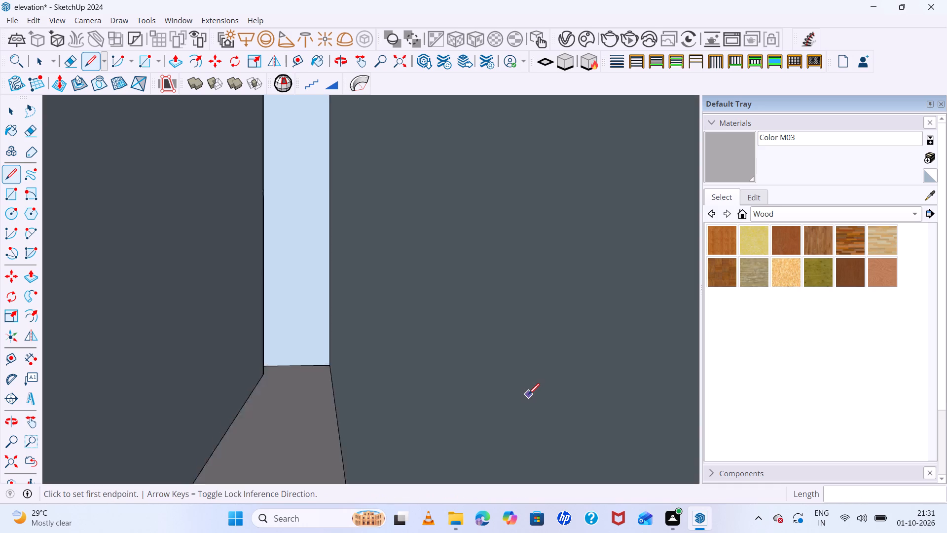
scroll(528, 394, "down", 20)
scroll(528, 394, "down", 6)
scroll(528, 394, "down", 19)
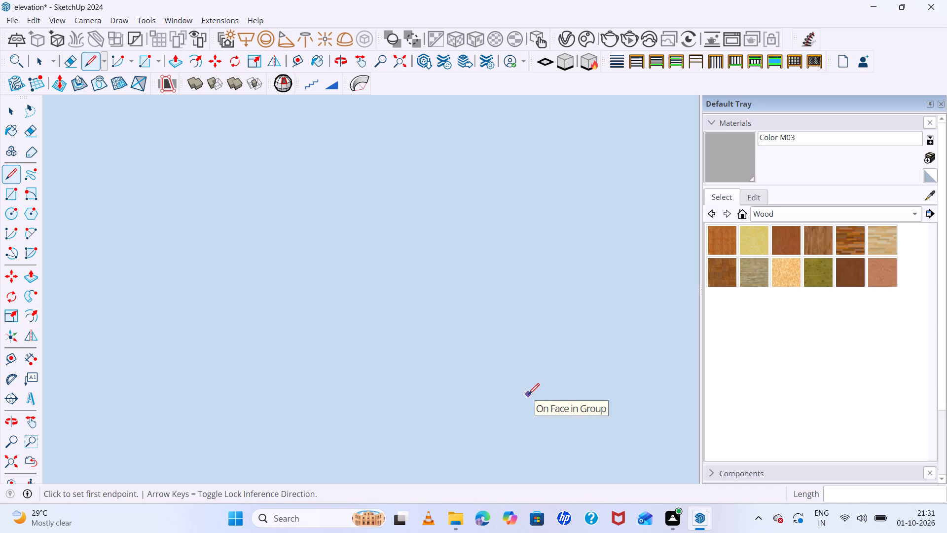
scroll(528, 394, "down", 7)
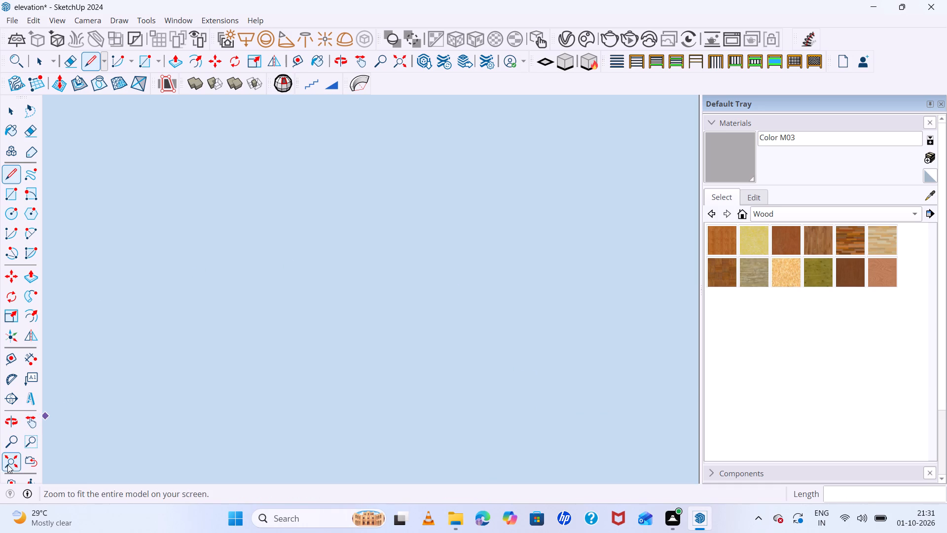
left_click(7, 464)
scroll(136, 415, "down", 13)
scroll(440, 405, "up", 19)
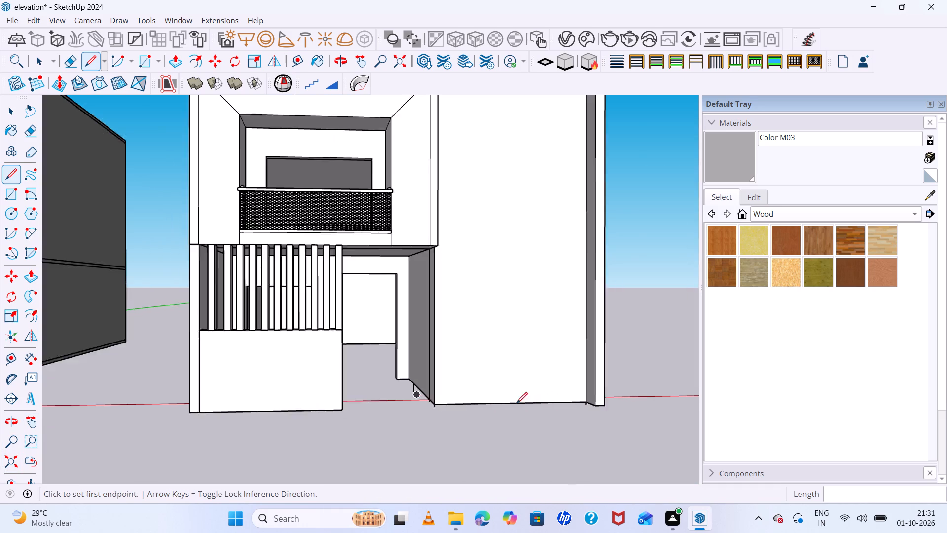
Erase the leftover line segments below the entrance side wall, including the short vertical stub at its front corner.
scroll(516, 403, "up", 10)
middle_click_drag(402, 403, 442, 413)
scroll(373, 392, "up", 8)
scroll(330, 384, "up", 7)
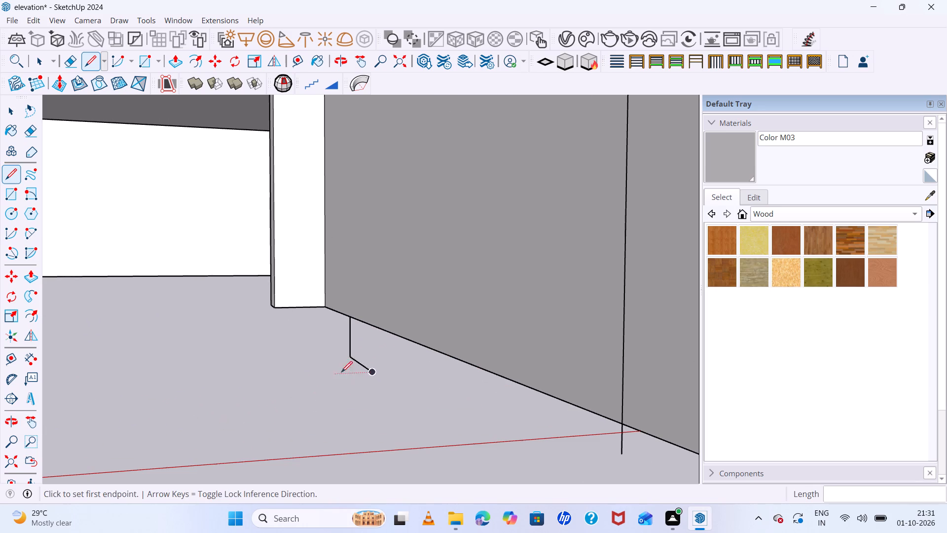
key("space")
key("e")
left_click_drag(349, 334, 354, 343)
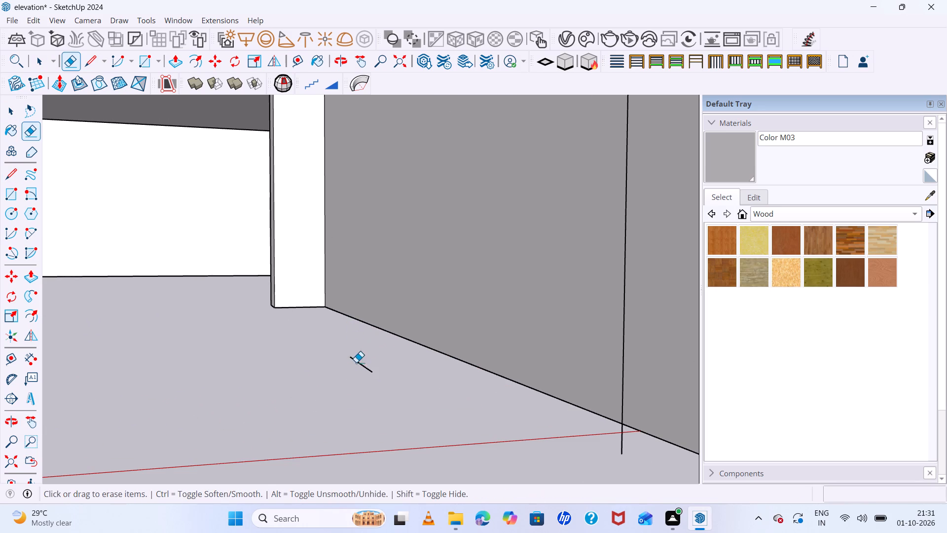
left_click_drag(359, 368, 361, 382)
left_click(364, 368)
left_click(621, 444)
scroll(623, 445, "down", 17)
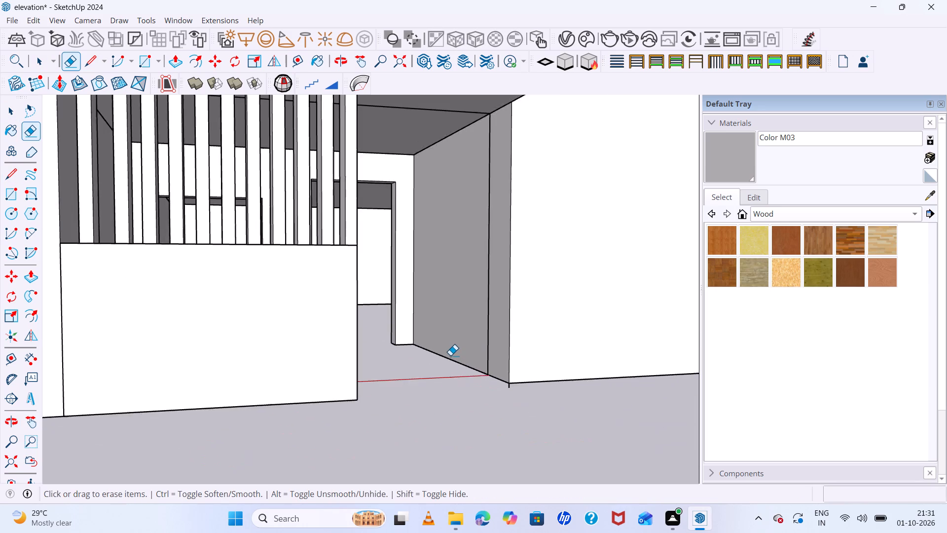
scroll(450, 355, "down", 7)
scroll(510, 384, "up", 20)
scroll(510, 384, "up", 8)
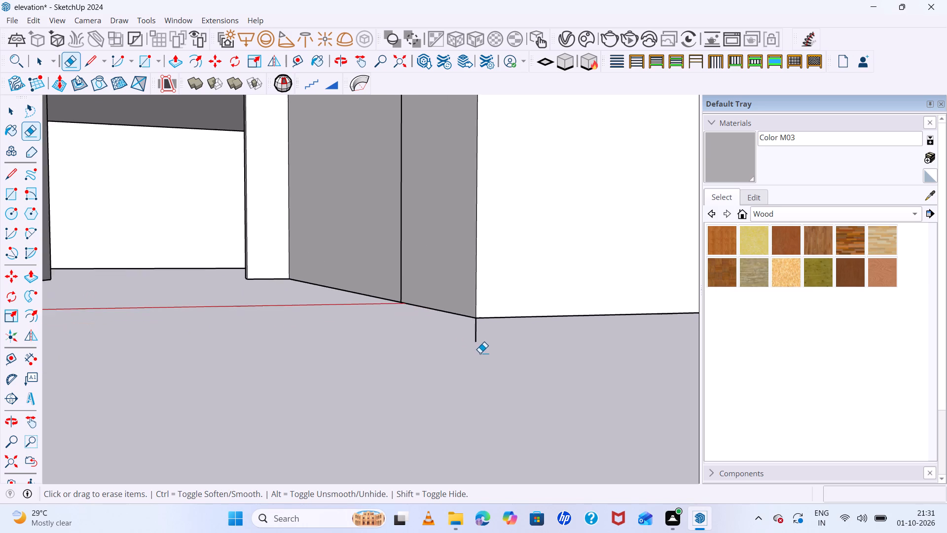
scroll(482, 343, "up", 20)
scroll(482, 343, "up", 9)
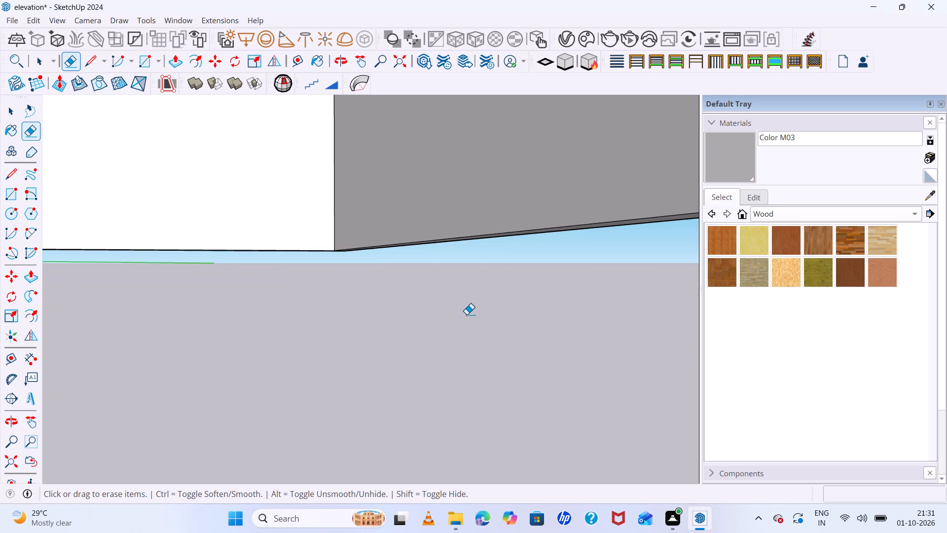
scroll(467, 314, "down", 9)
left_click_drag(470, 317, 474, 325)
scroll(439, 336, "down", 14)
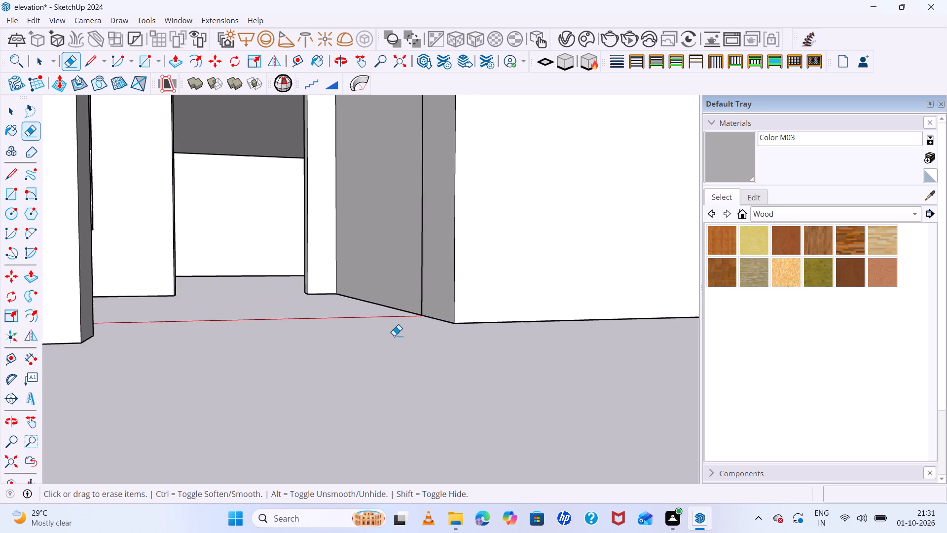
Draw a rectangle on the building's underside closing the shallow recess in front of the tall blank wall panel.
scroll(394, 336, "down", 19)
middle_click_drag(492, 377, 417, 99)
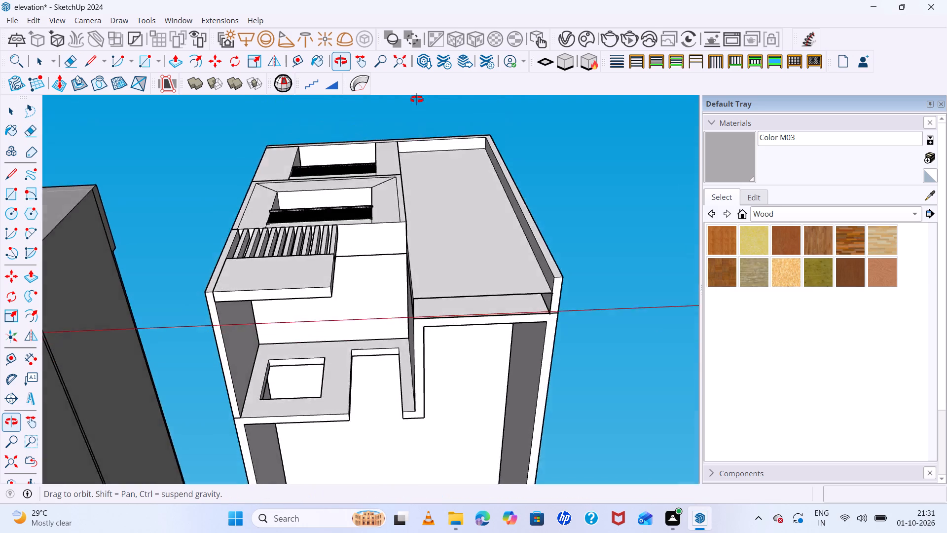
middle_click_drag(417, 99, 409, 28)
scroll(417, 64, "up", 1)
scroll(452, 261, "down", 7)
middle_click_drag(523, 303, 495, 193)
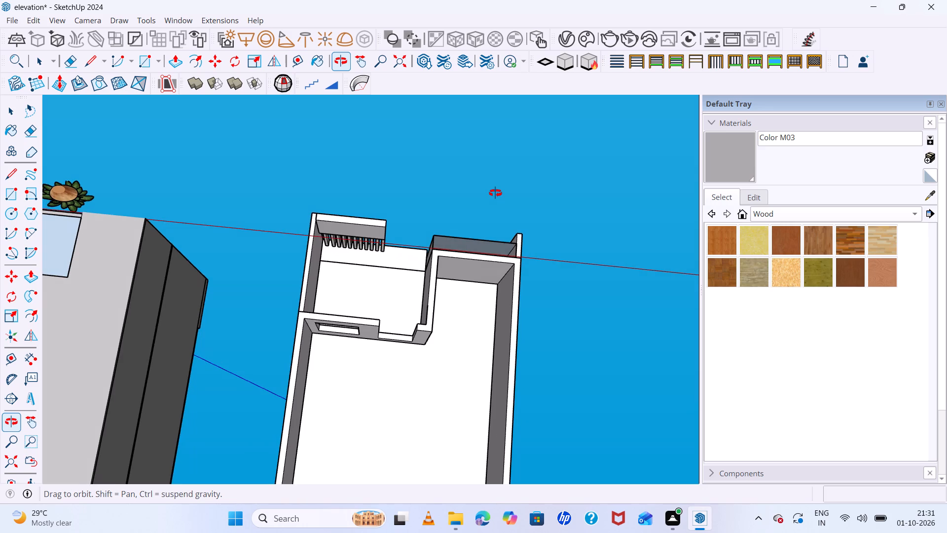
middle_click_drag(495, 193, 453, 268)
scroll(460, 307, "up", 7)
scroll(414, 238, "down", 6)
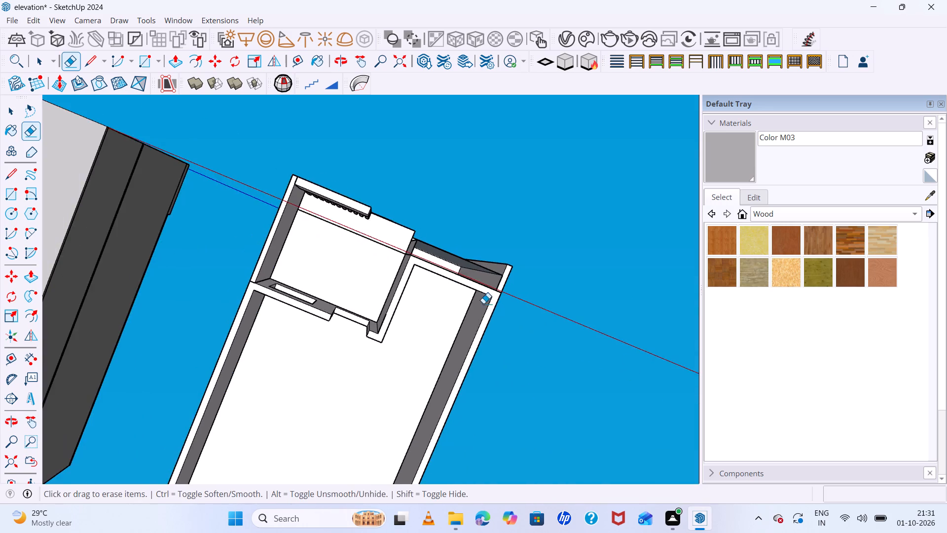
middle_click_drag(487, 312, 357, 291)
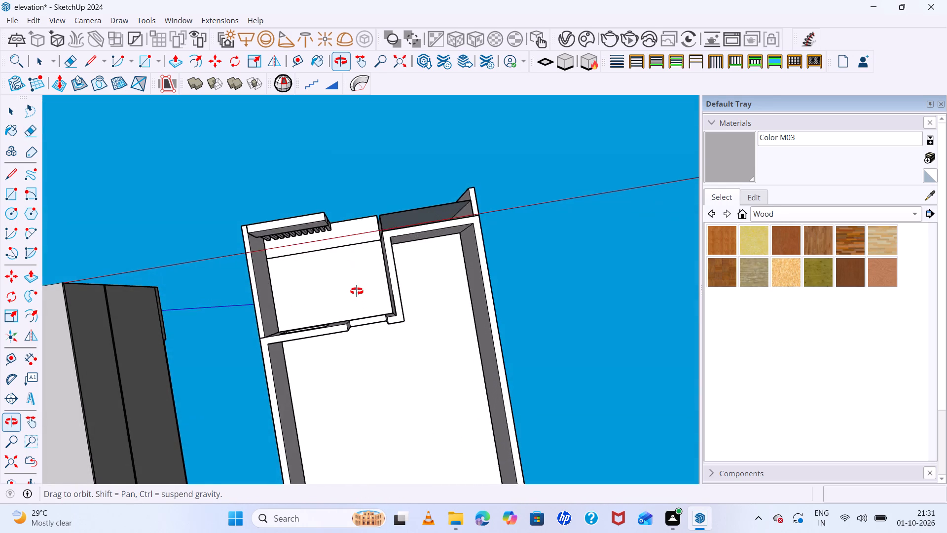
middle_click_drag(357, 291, 357, 288)
scroll(392, 206, "up", 7)
key("r")
scroll(401, 201, "up", 5)
left_click(343, 236)
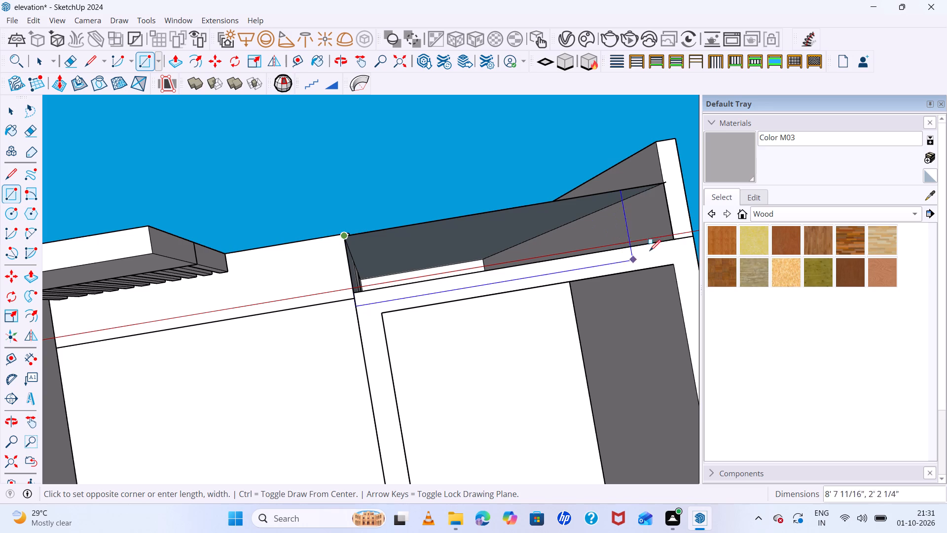
left_click(676, 242)
scroll(434, 214, "down", 10)
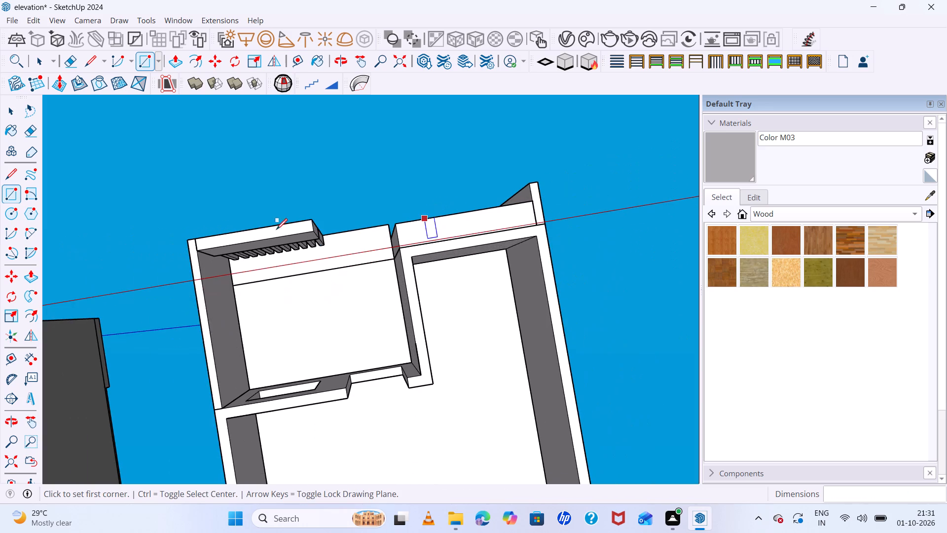
Draw a rectangle over the building's full footprint on the underside, from the post-screen front corner to the opposite rear corner.
left_click_drag(186, 243, 216, 252)
scroll(416, 249, "down", 12)
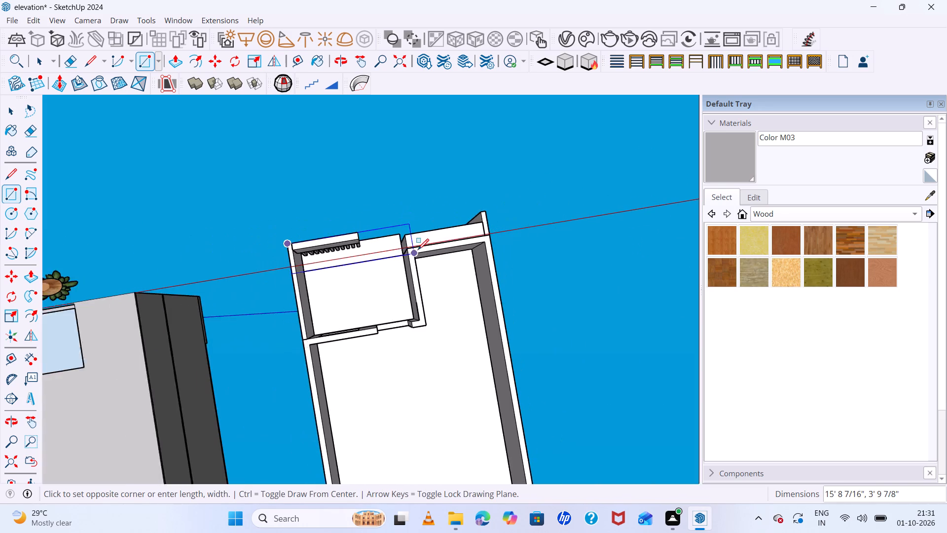
scroll(418, 250, "down", 9)
scroll(500, 454, "up", 13)
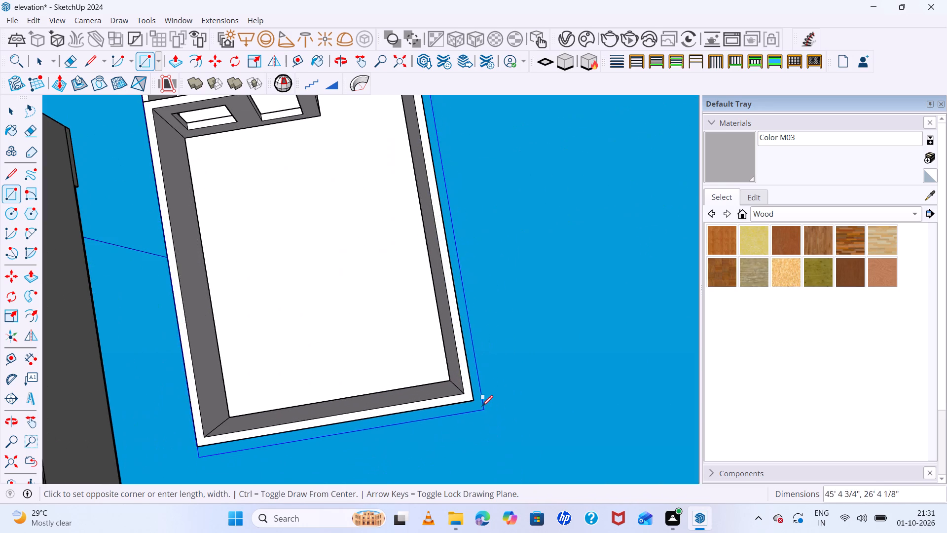
left_click(473, 399)
scroll(487, 387, "down", 7)
scroll(466, 290, "down", 5)
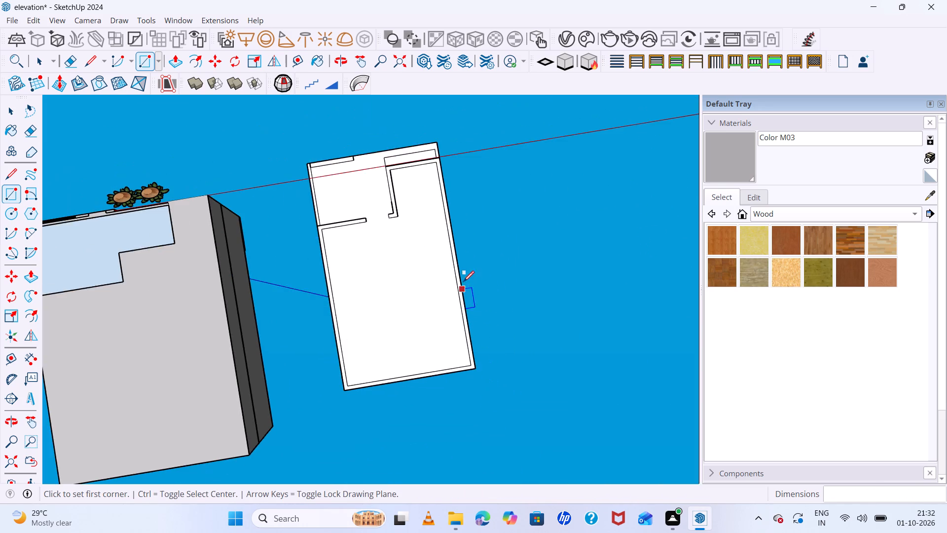
Extrude the footprint's bottom face downward 5' 2 3/4" with Push/Pull to form a plinth under the building.
middle_click_drag(464, 282, 502, 532)
middle_click_drag(483, 229, 505, 463)
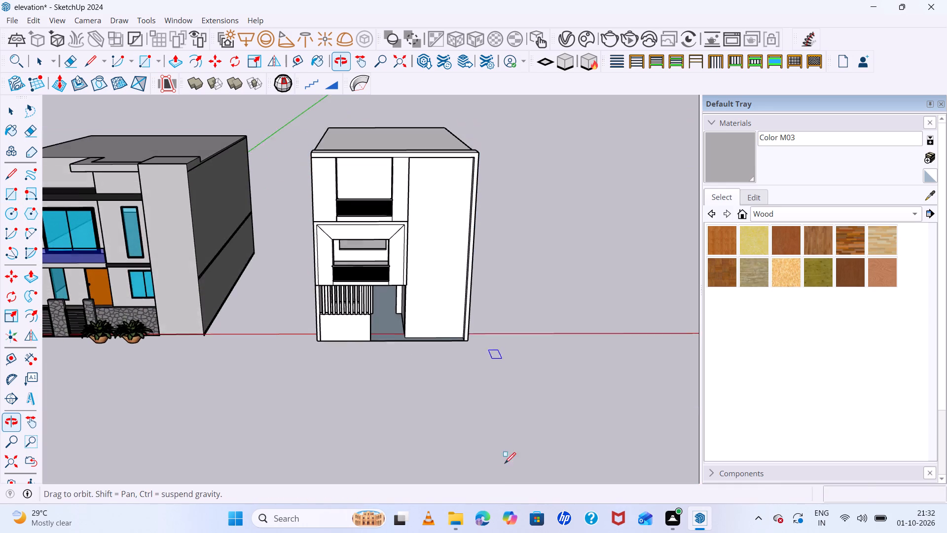
middle_click_drag(505, 463, 505, 463)
scroll(419, 355, "up", 7)
middle_click_drag(407, 364, 411, 210)
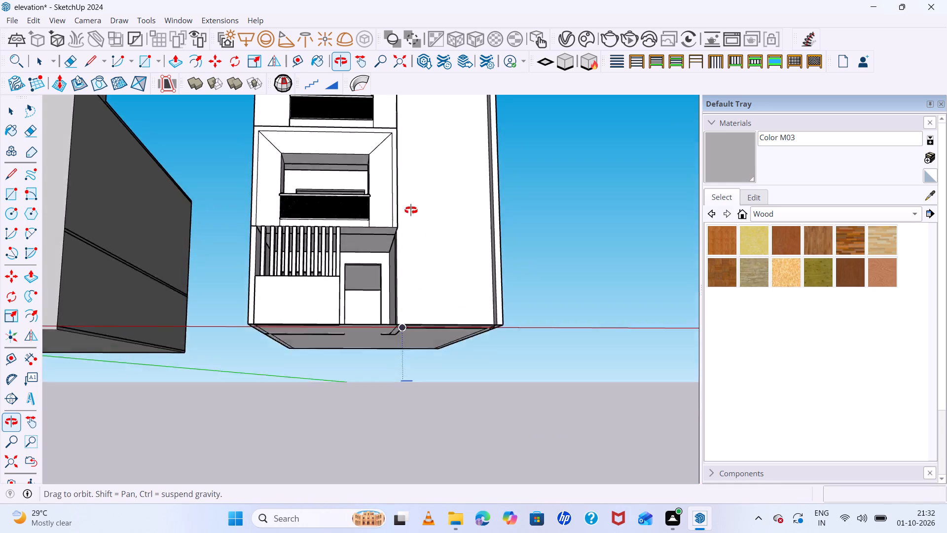
middle_click_drag(411, 210, 409, 199)
scroll(409, 199, "up", 1)
key("space")
key("p")
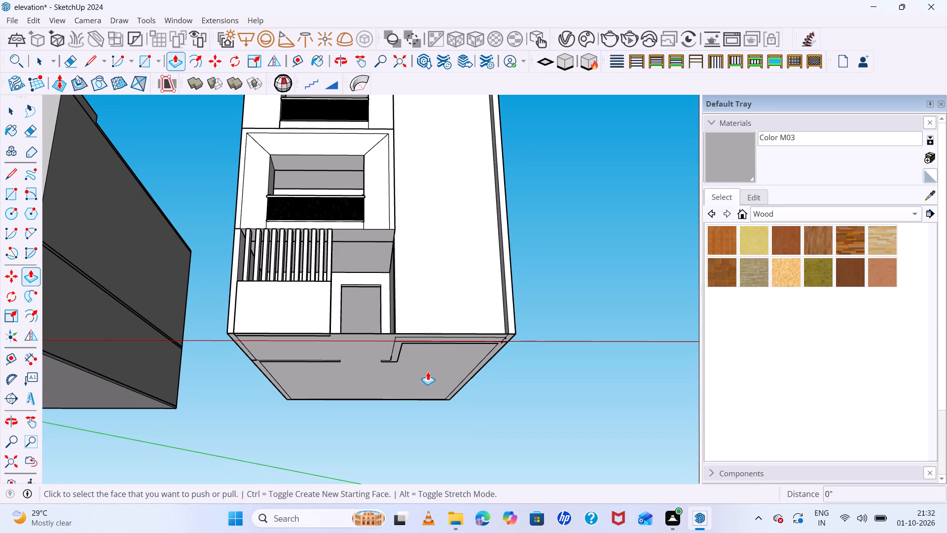
left_click(428, 372)
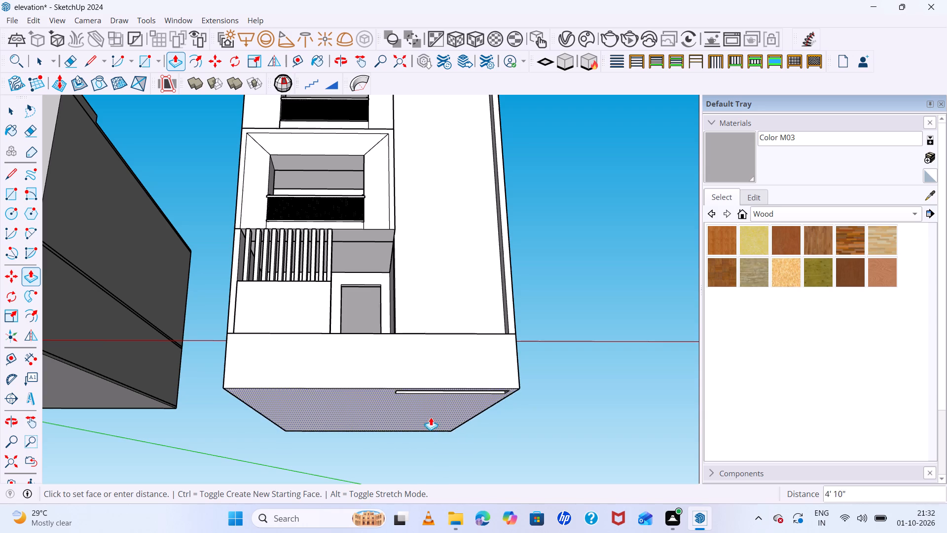
left_click(430, 417)
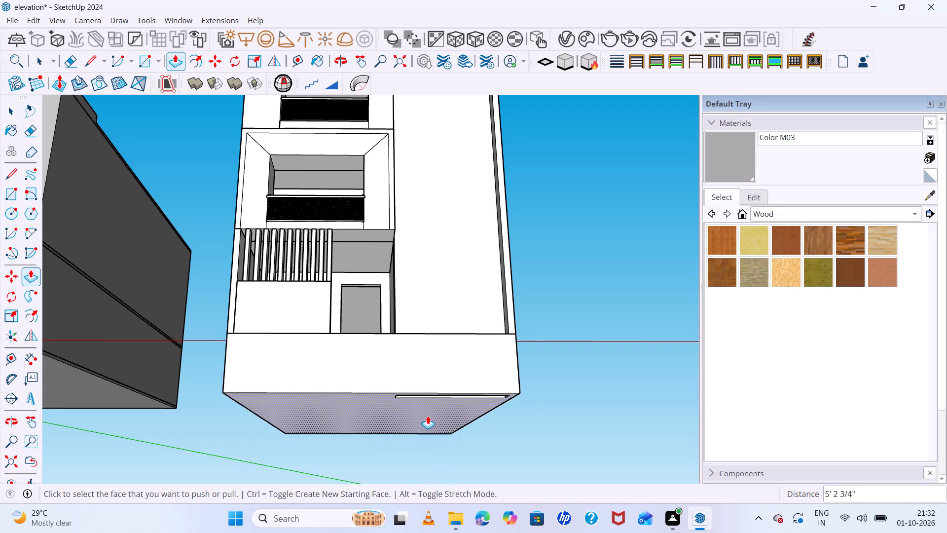
Draw a line about 2' 2" long straight outward from the plinth's top front edge at the entrance side wall's corner.
middle_click_drag(455, 304, 482, 494)
scroll(386, 339, "up", 6)
middle_click_drag(402, 360, 400, 270)
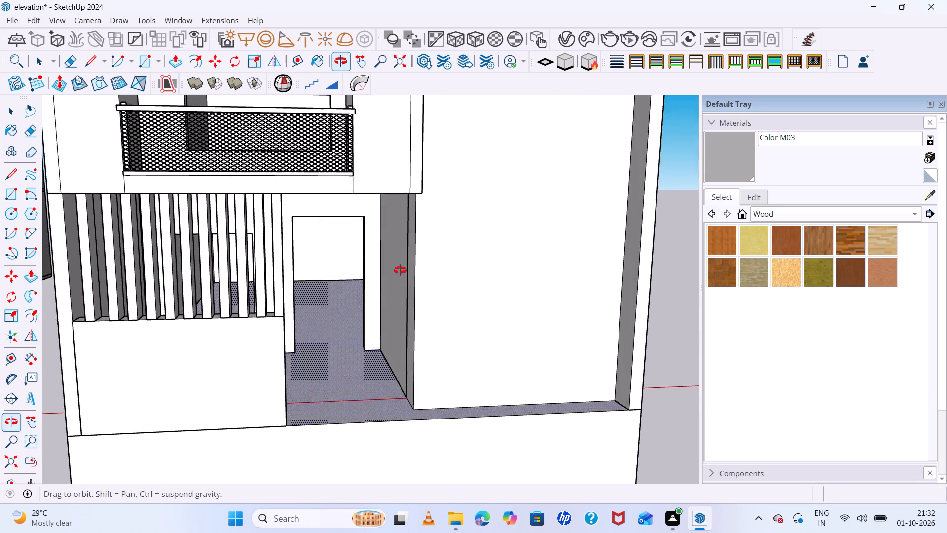
middle_click_drag(400, 270, 397, 255)
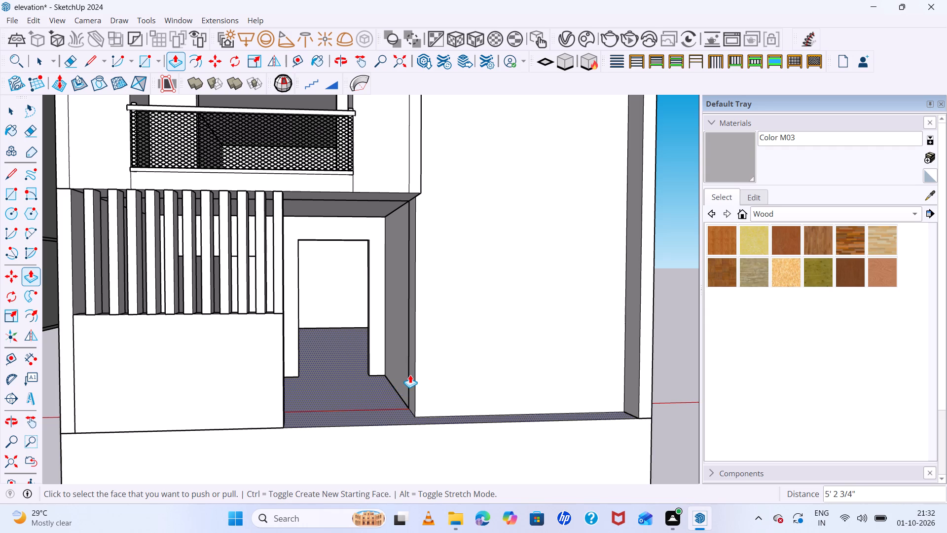
middle_click_drag(507, 445, 467, 411)
scroll(390, 404, "down", 12)
middle_click_drag(404, 425, 408, 437)
scroll(398, 422, "up", 7)
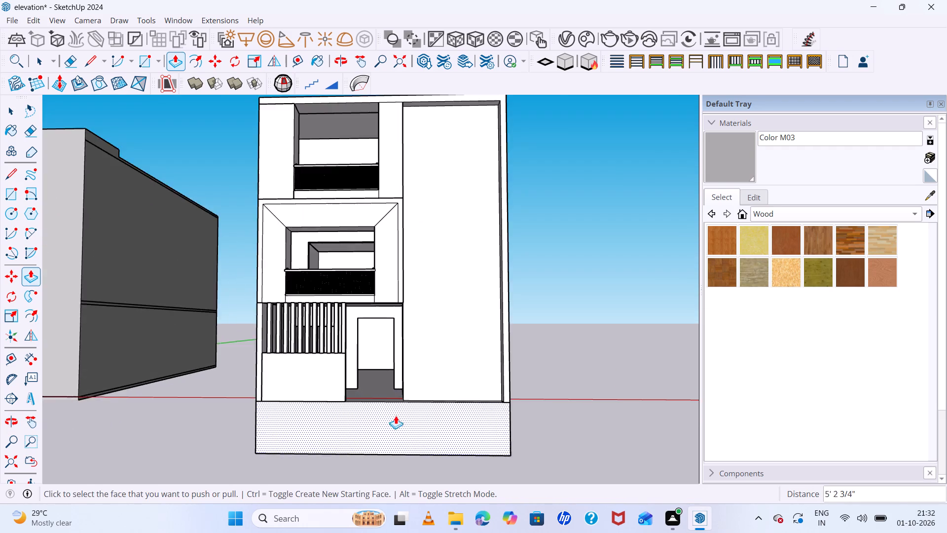
scroll(396, 416, "up", 7)
middle_click_drag(401, 401, 437, 345)
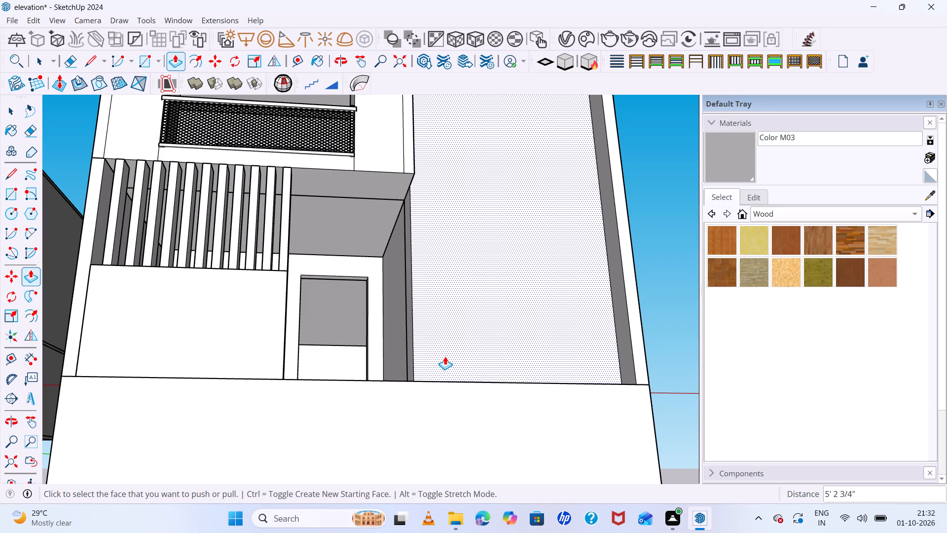
key("l")
left_click(416, 381)
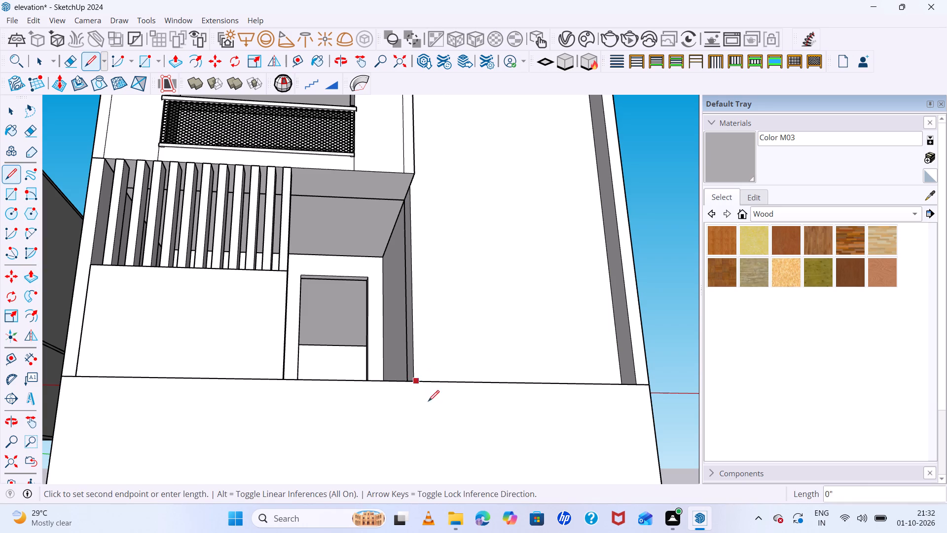
scroll(437, 416, "down", 5)
middle_click_drag(437, 402, 252, 289)
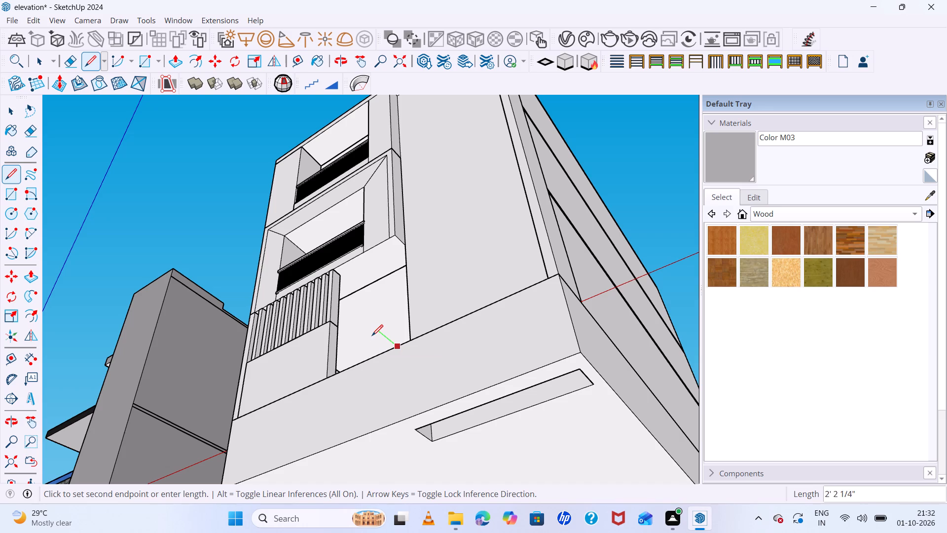
left_click(372, 335)
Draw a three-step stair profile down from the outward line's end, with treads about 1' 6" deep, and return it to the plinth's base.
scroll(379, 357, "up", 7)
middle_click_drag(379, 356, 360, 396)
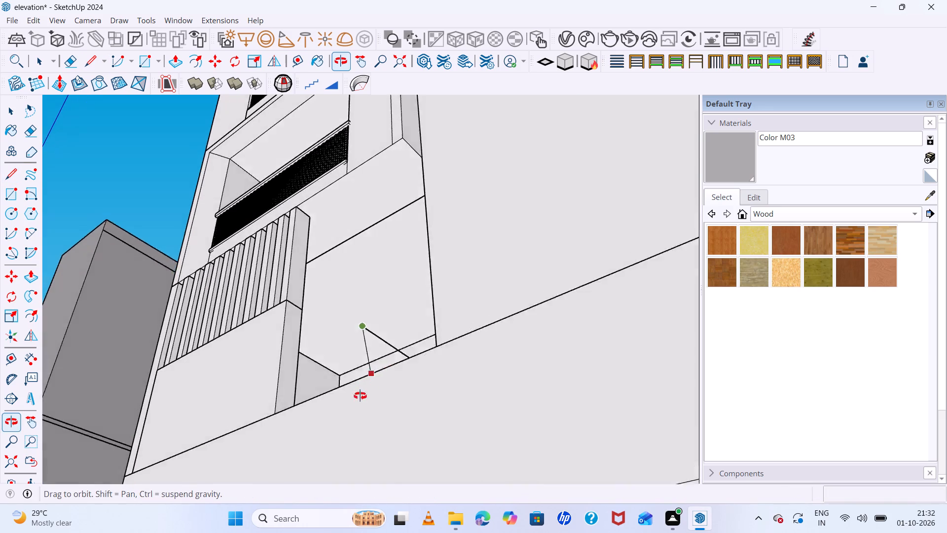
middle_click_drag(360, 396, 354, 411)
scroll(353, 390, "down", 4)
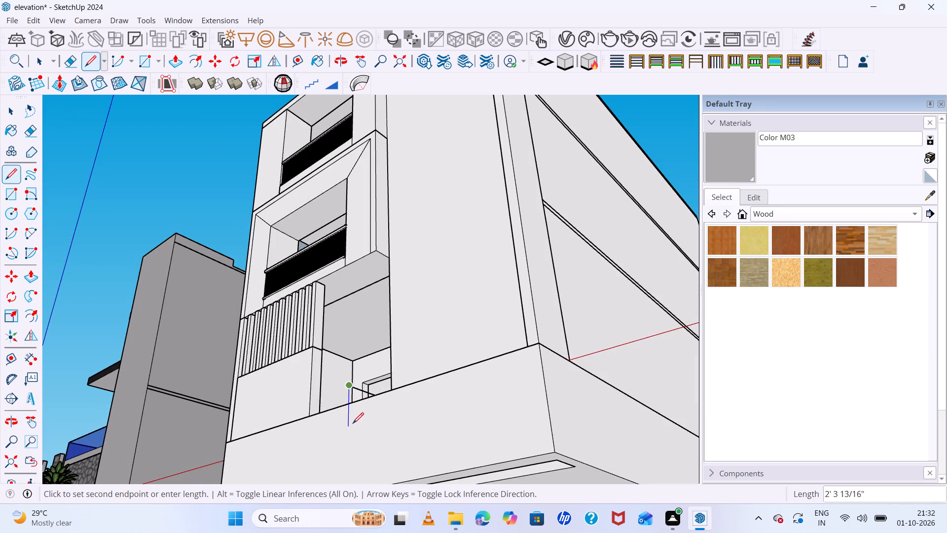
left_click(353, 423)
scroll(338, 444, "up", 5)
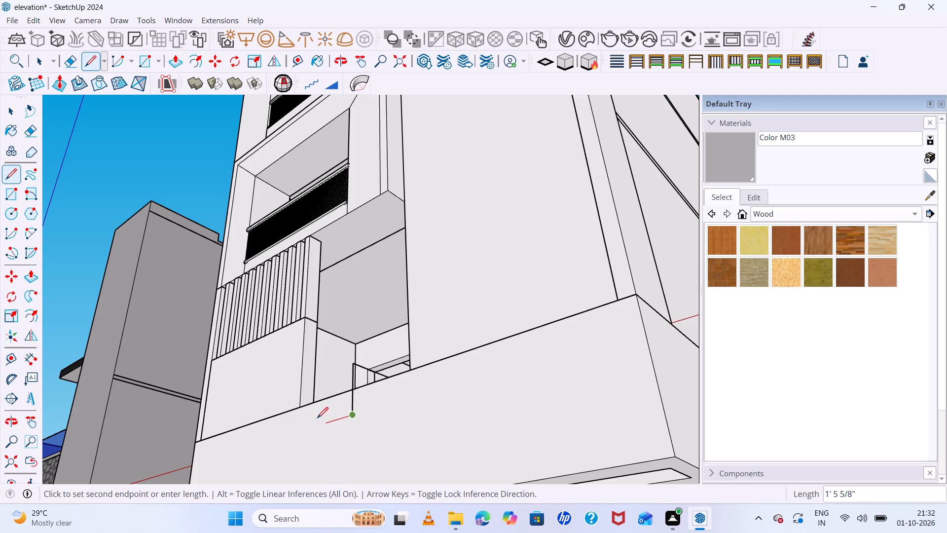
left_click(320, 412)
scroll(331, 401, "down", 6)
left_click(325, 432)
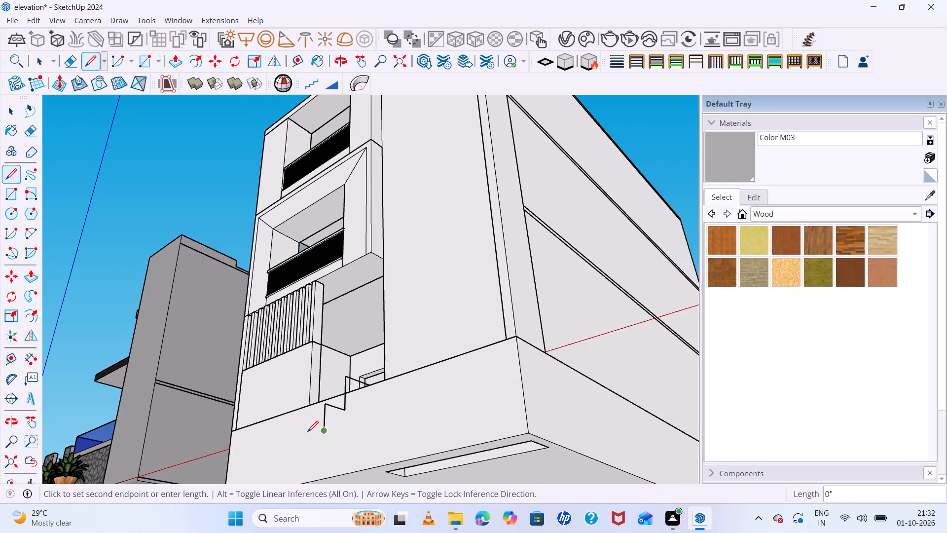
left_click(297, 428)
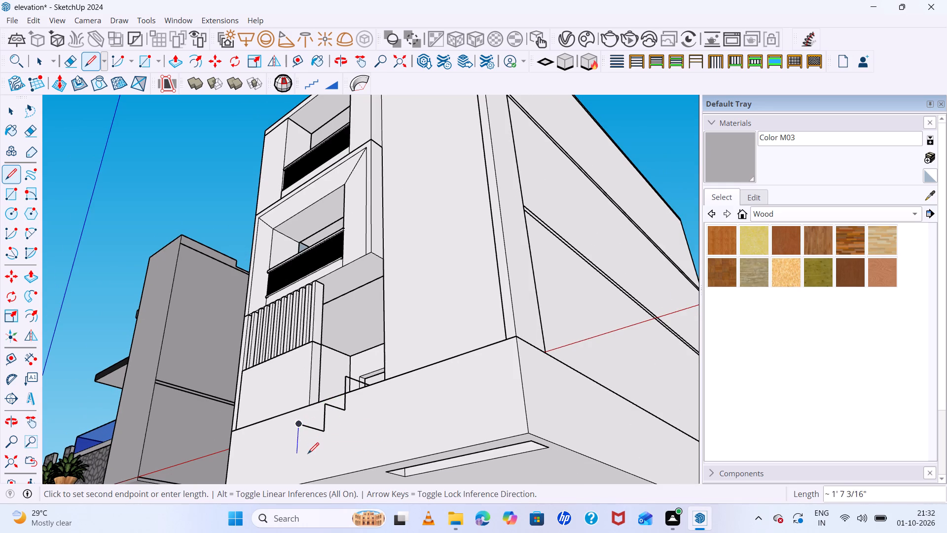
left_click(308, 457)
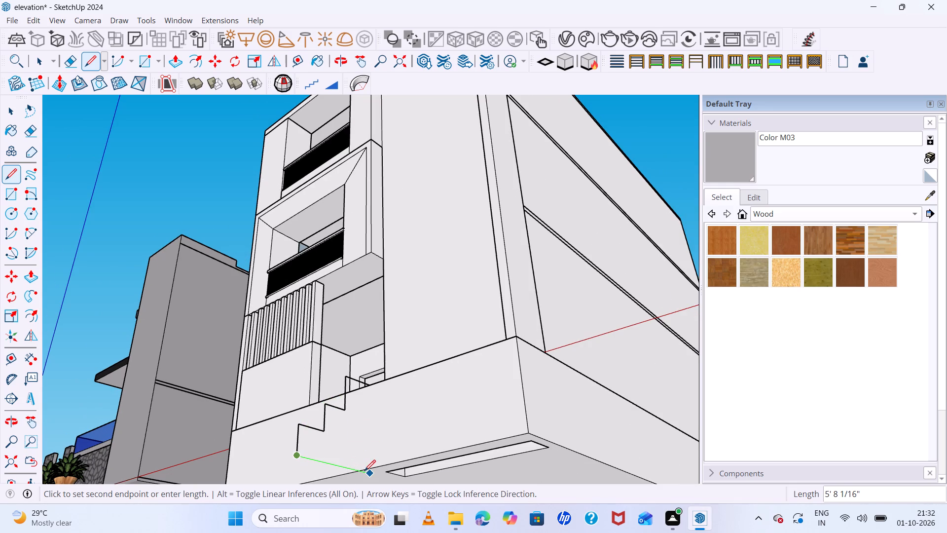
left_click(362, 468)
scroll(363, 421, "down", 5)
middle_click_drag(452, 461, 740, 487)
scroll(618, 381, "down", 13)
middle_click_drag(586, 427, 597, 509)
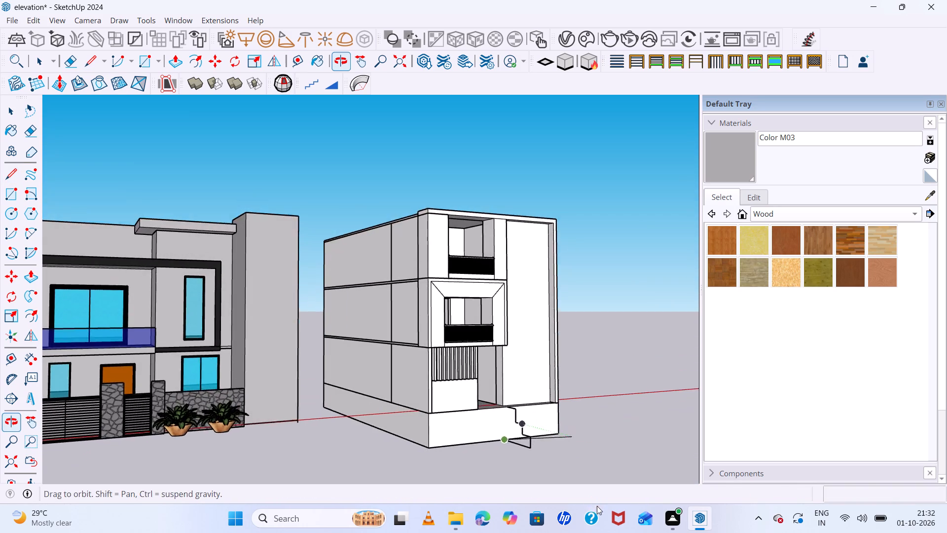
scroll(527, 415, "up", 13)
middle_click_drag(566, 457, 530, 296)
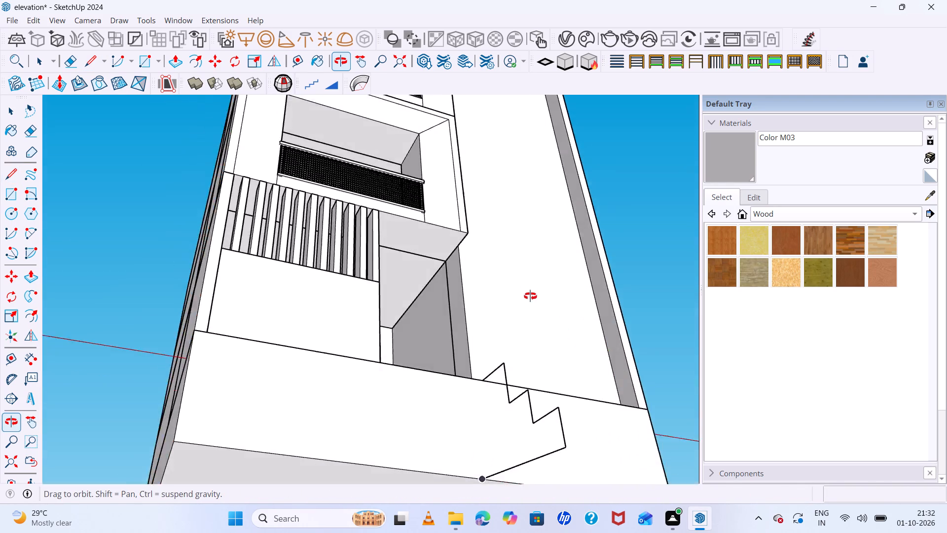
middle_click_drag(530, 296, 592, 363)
Examine how the stepped profile sits against the plinth's front face from the front and the side.
key("space")
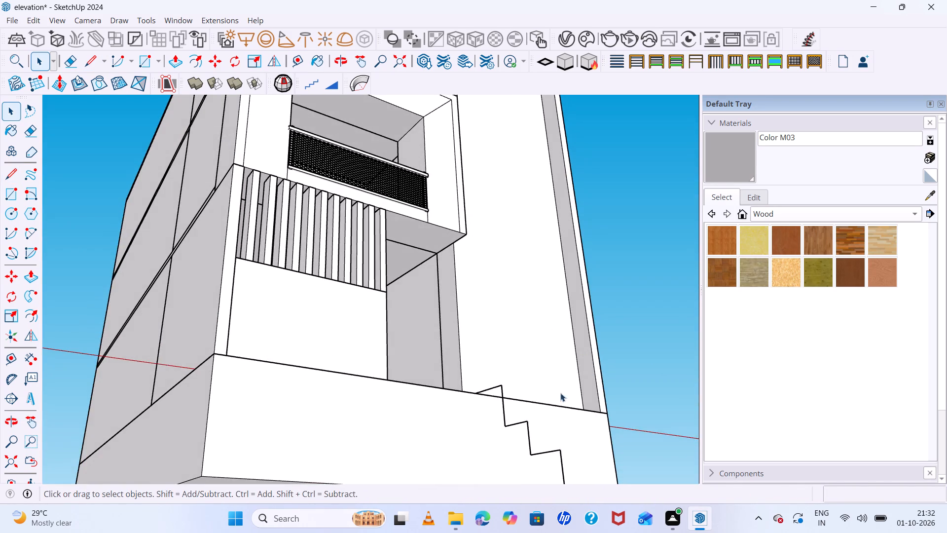
scroll(510, 399, "down", 11)
left_click(505, 390)
scroll(505, 390, "up", 6)
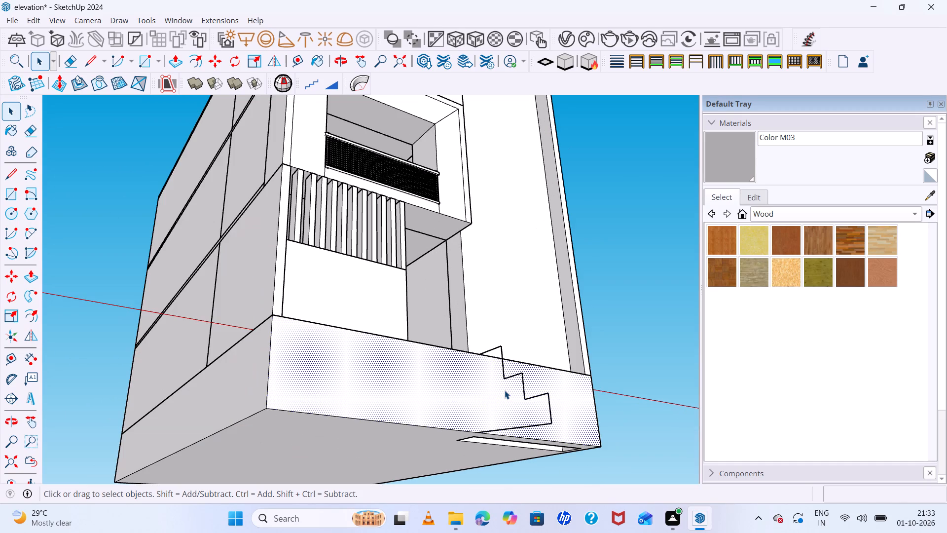
left_click_drag(544, 406, 582, 444)
scroll(530, 403, "up", 7)
middle_click_drag(538, 417, 623, 449)
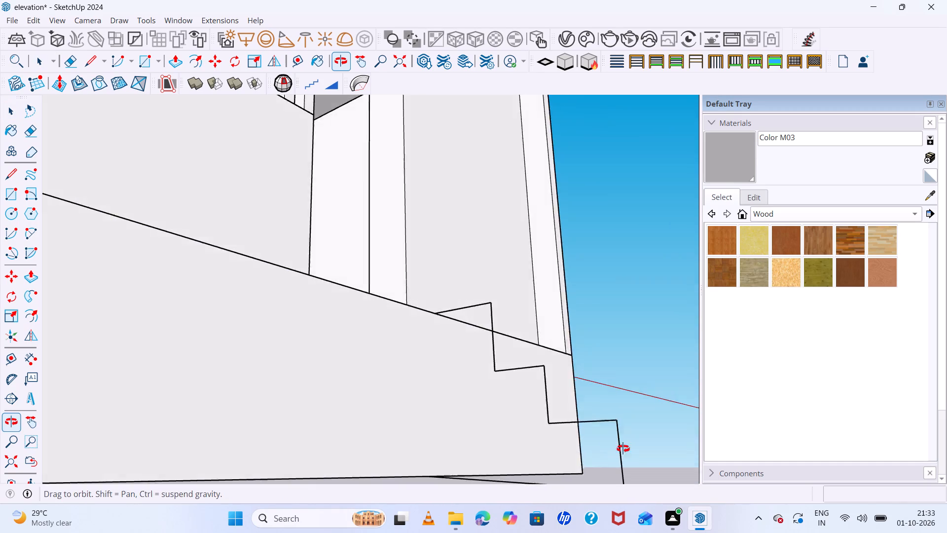
middle_click_drag(623, 449, 647, 457)
scroll(535, 332, "down", 13)
middle_click_drag(573, 379, 570, 416)
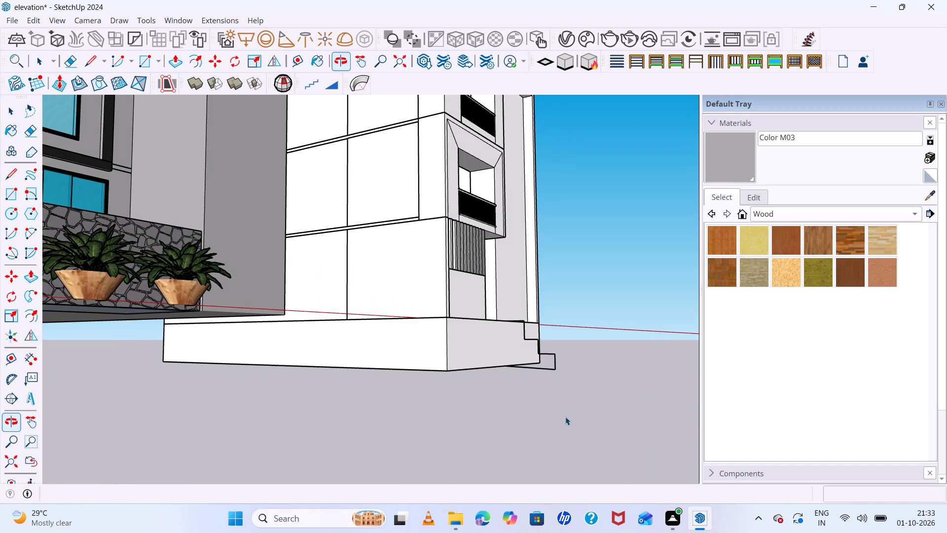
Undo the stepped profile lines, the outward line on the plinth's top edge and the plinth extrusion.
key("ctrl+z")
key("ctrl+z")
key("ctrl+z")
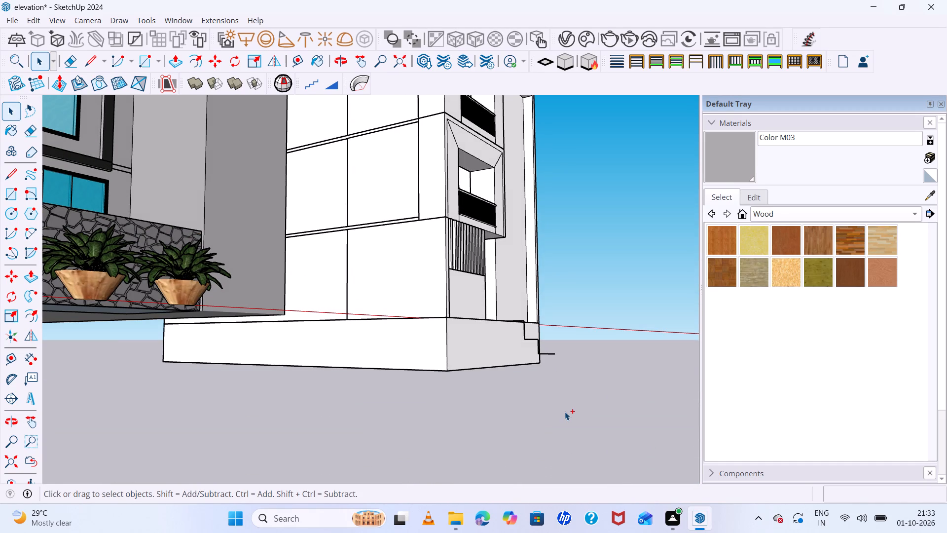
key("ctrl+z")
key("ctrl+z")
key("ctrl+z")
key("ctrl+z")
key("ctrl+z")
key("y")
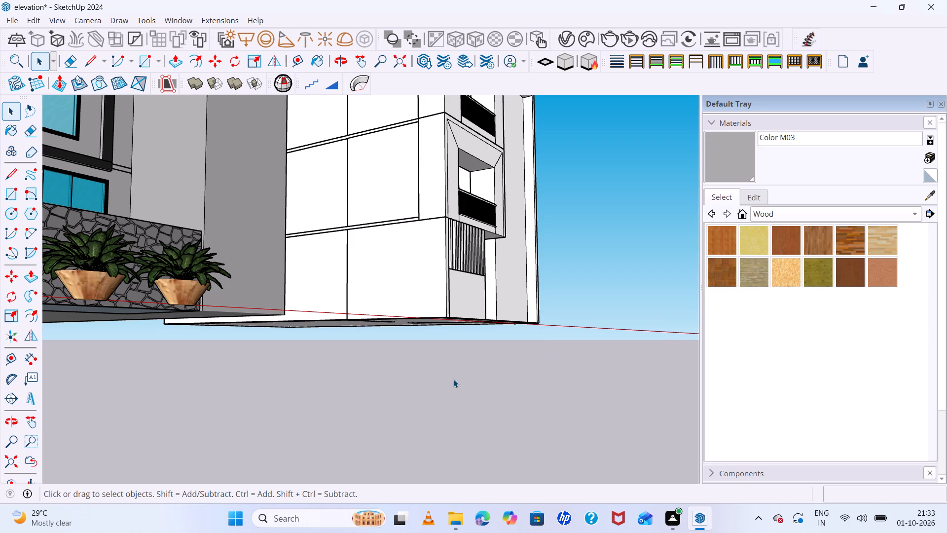
Extrude the building's bottom footprint face downward about 6' 9" with Push/Pull to form a taller plinth.
middle_click_drag(377, 344, 331, 263)
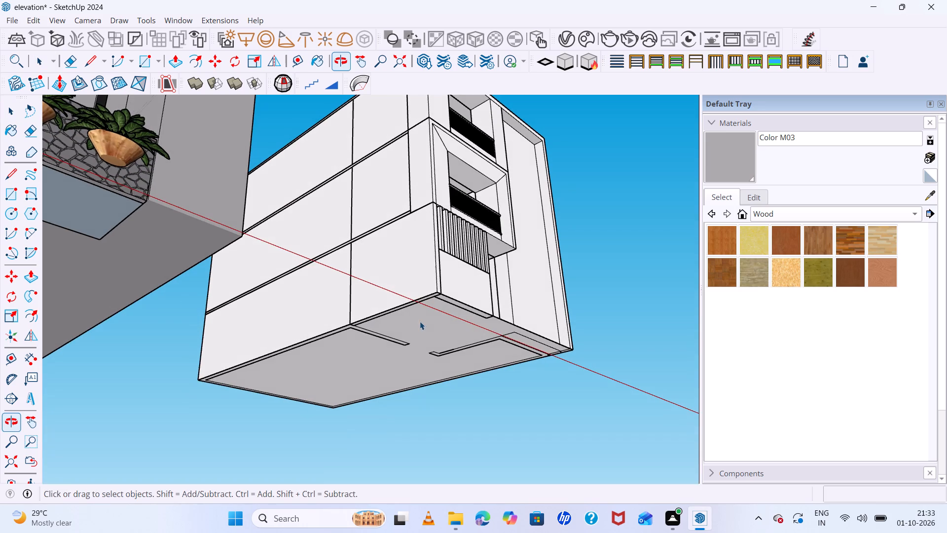
left_click(425, 321)
key("p")
left_click(425, 321)
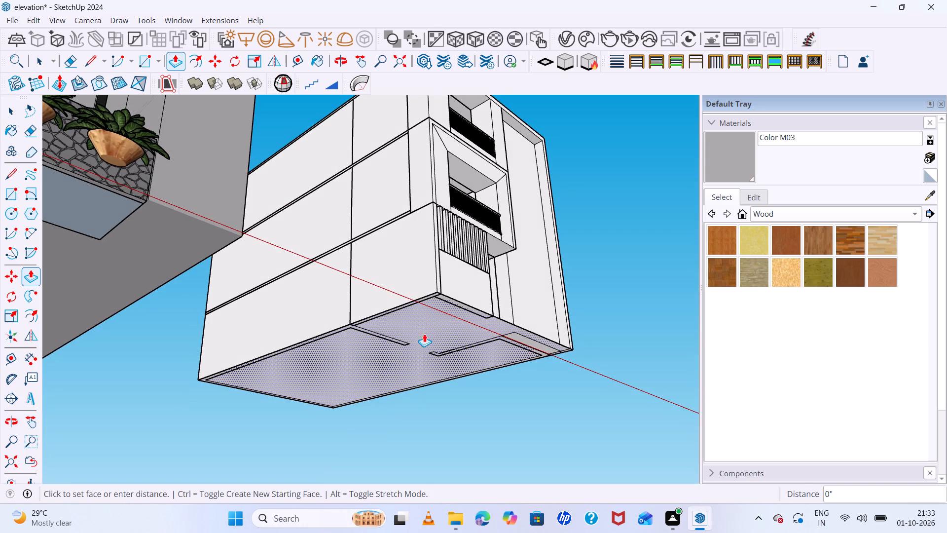
left_click(430, 382)
Draw a closed four-step stair profile projecting from the plinth's post-screen front corner, with treads about 1' 8" deep, ending at the bottom corner.
middle_click_drag(465, 434, 407, 532)
scroll(425, 325, "up", 6)
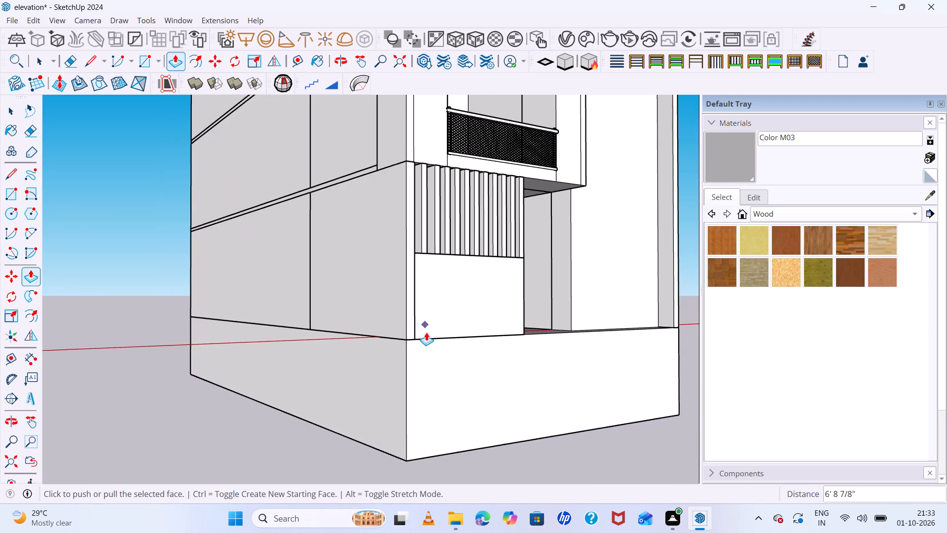
scroll(430, 361, "up", 5)
key("space")
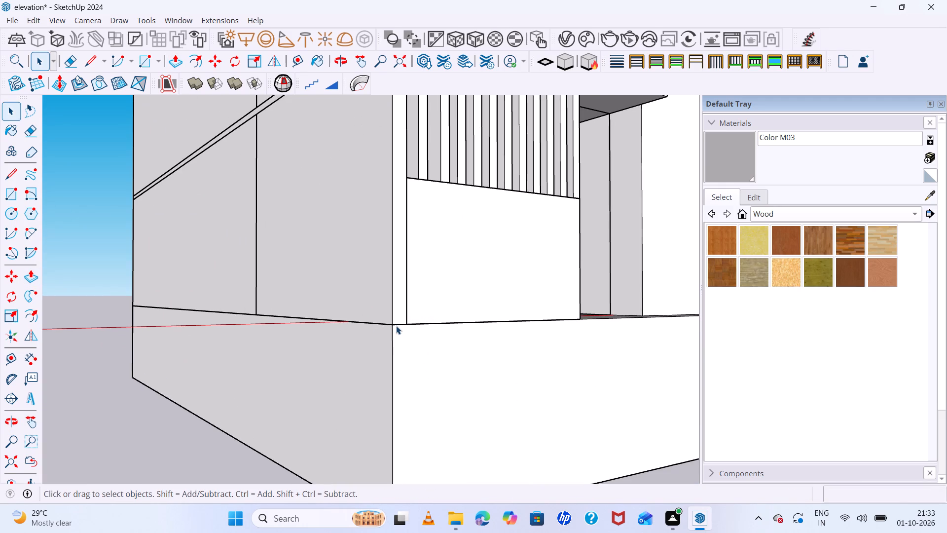
key("l")
middle_click_drag(376, 346, 565, 347)
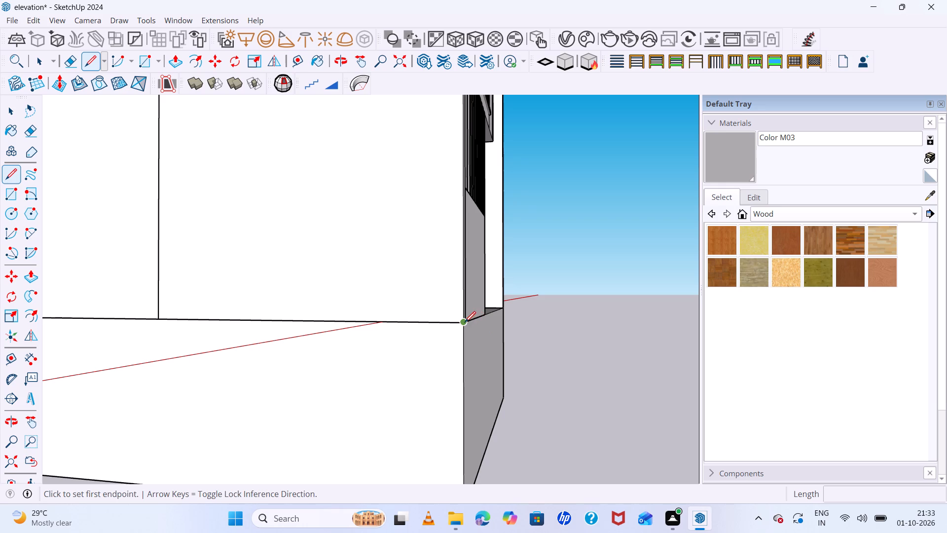
left_click(465, 322)
left_click(527, 322)
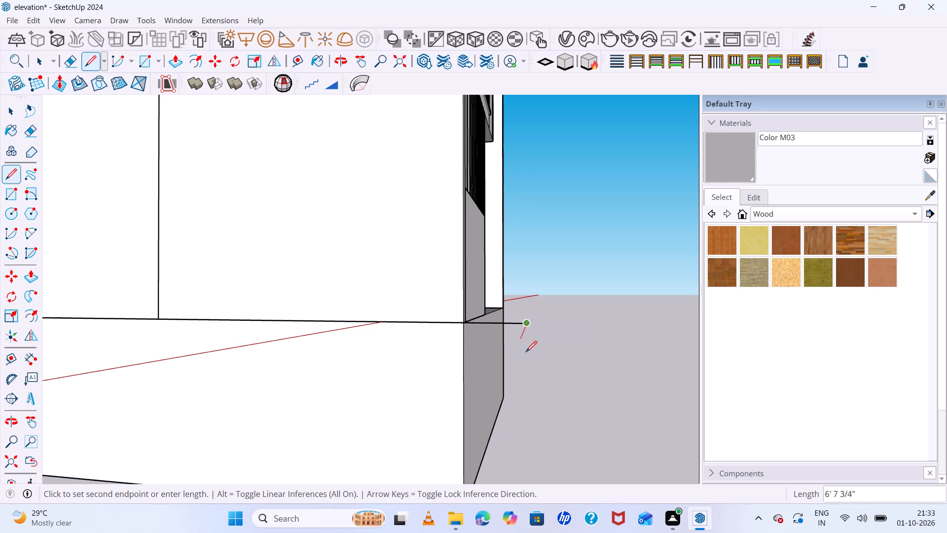
left_click(529, 374)
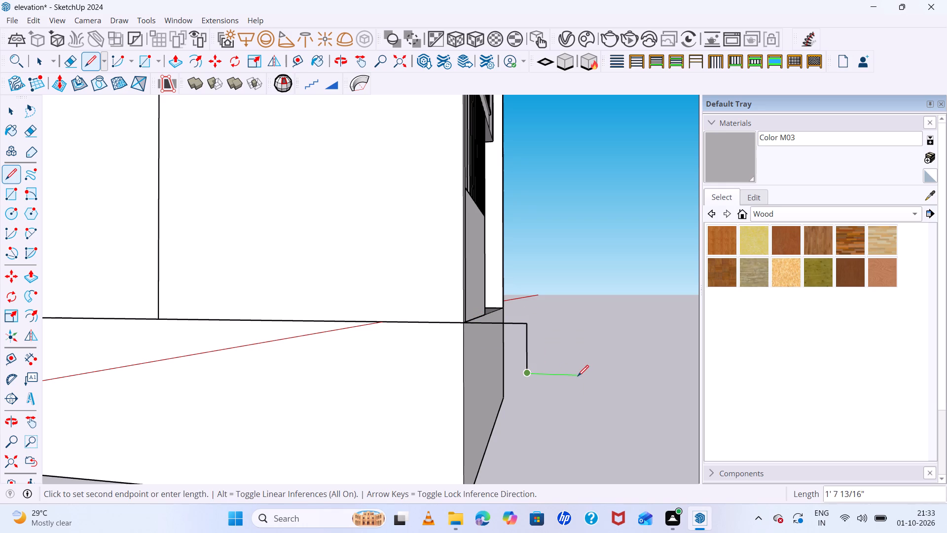
left_click(578, 376)
scroll(583, 425, "down", 3)
middle_click_drag(583, 419, 584, 352)
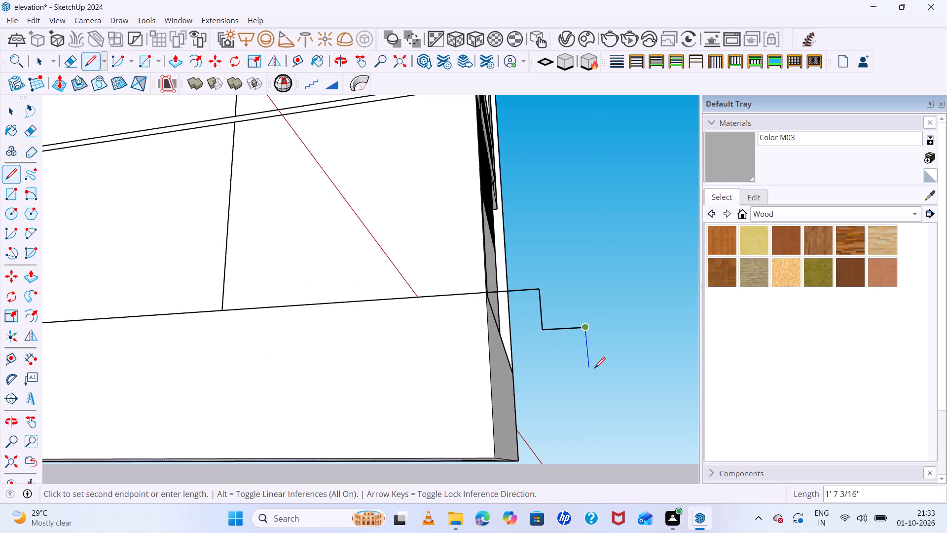
left_click(593, 364)
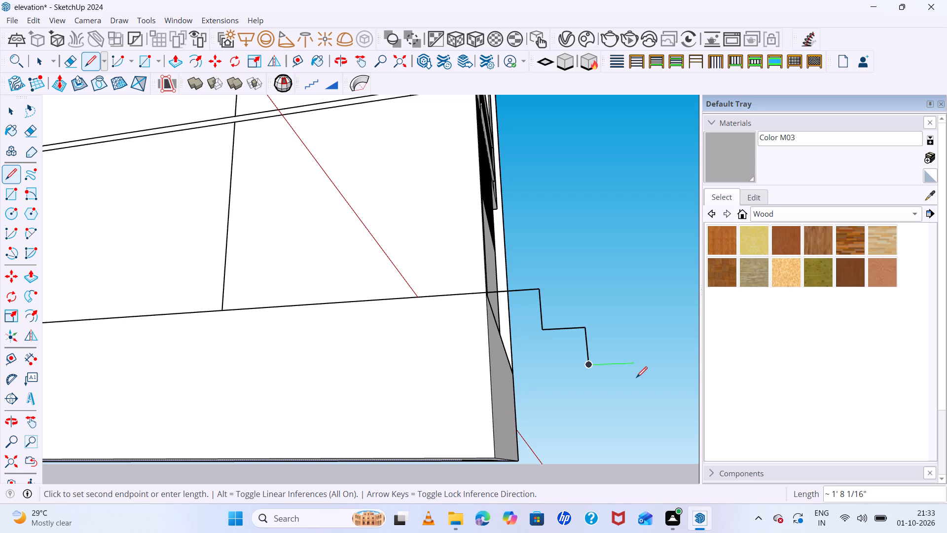
left_click(639, 375)
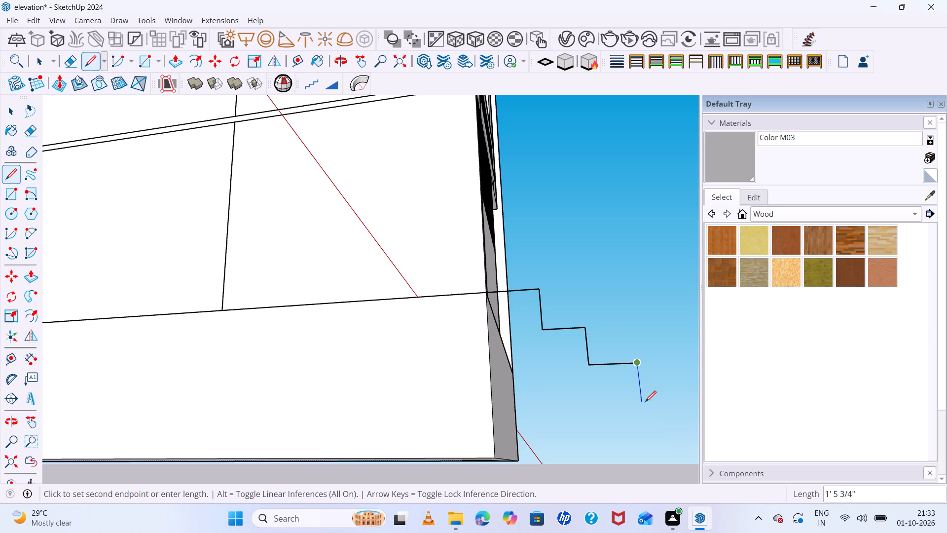
left_click(645, 402)
left_click(680, 410)
left_click(683, 446)
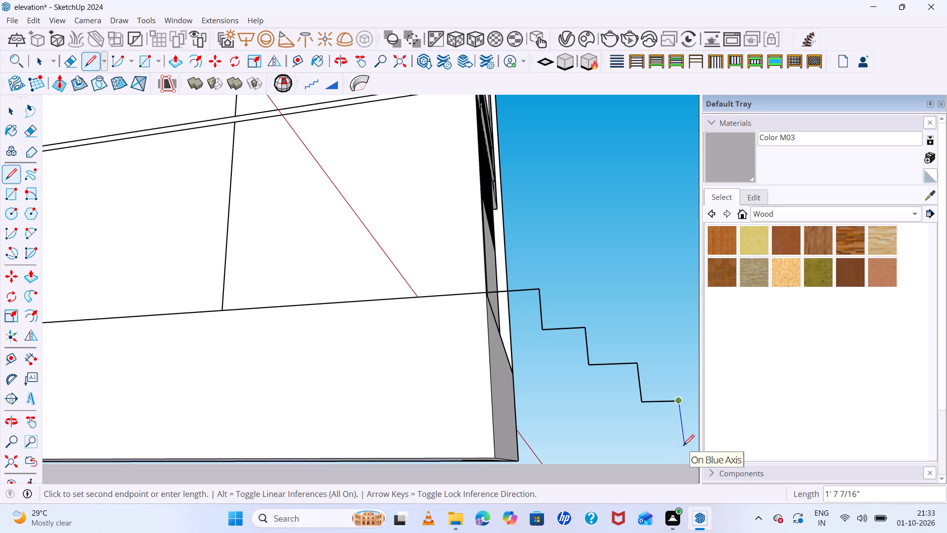
left_click(496, 457)
Copy the stair profile face with its edges along the plinth front, aligning it with the post screen's entrance-side end.
middle_click_drag(612, 436, 270, 458)
scroll(359, 329, "down", 7)
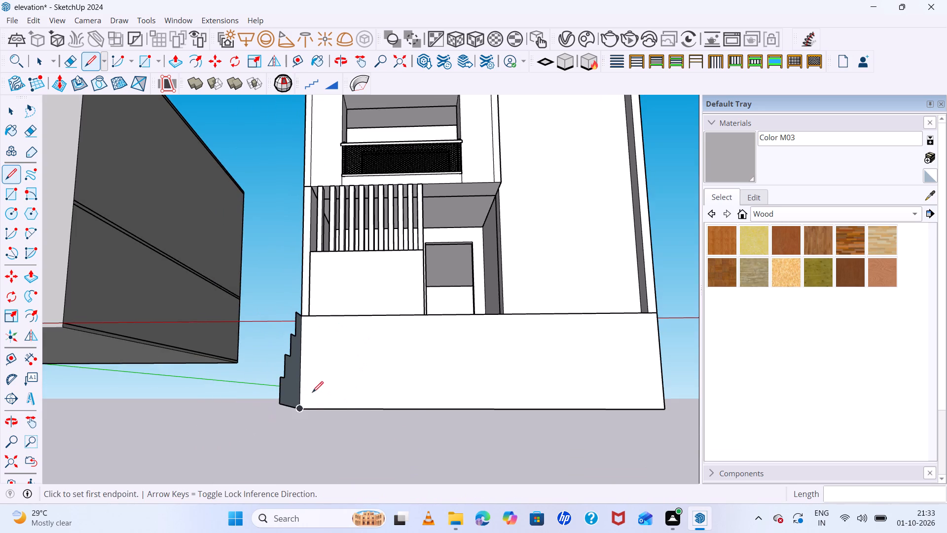
middle_click_drag(368, 408, 510, 443)
scroll(498, 436, "down", 1)
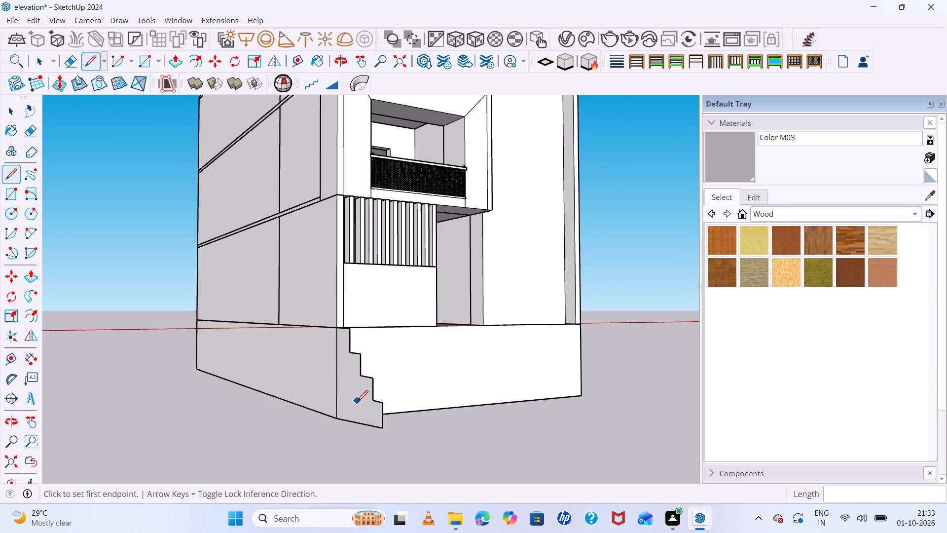
key("space")
left_click(359, 406)
left_click(360, 406)
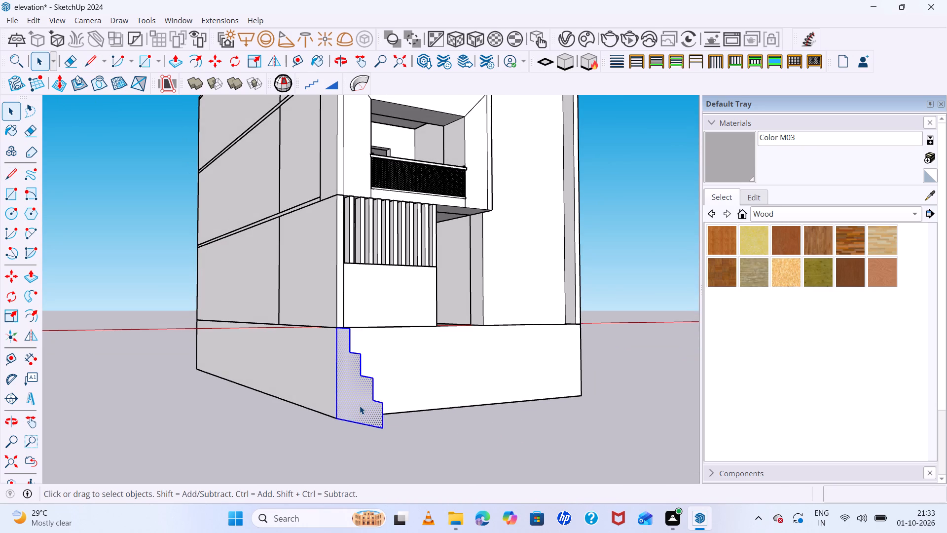
left_click(360, 406)
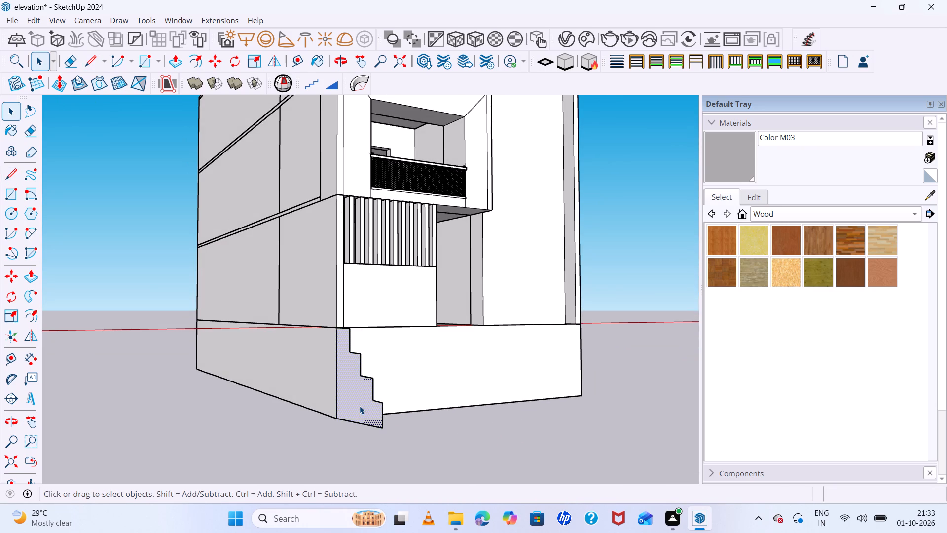
key("m")
left_click(335, 419)
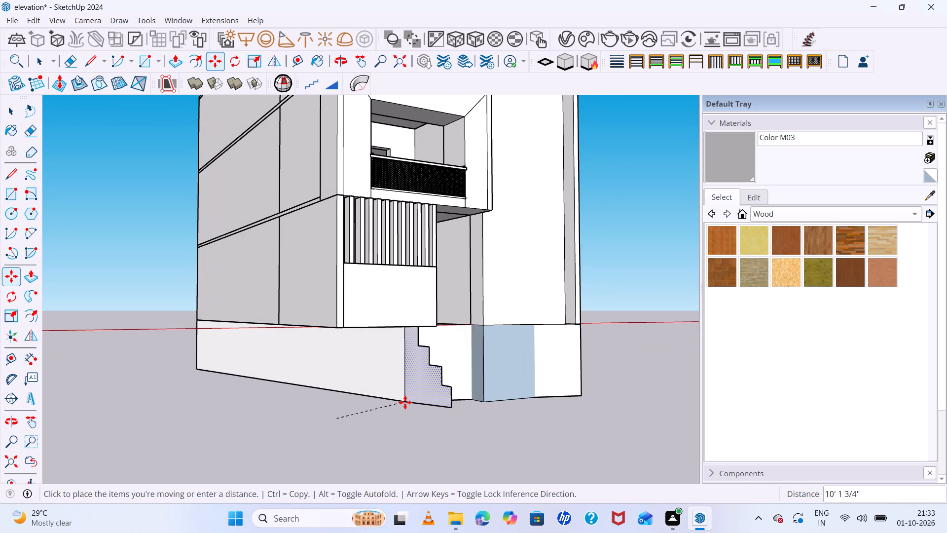
scroll(441, 404, "up", 6)
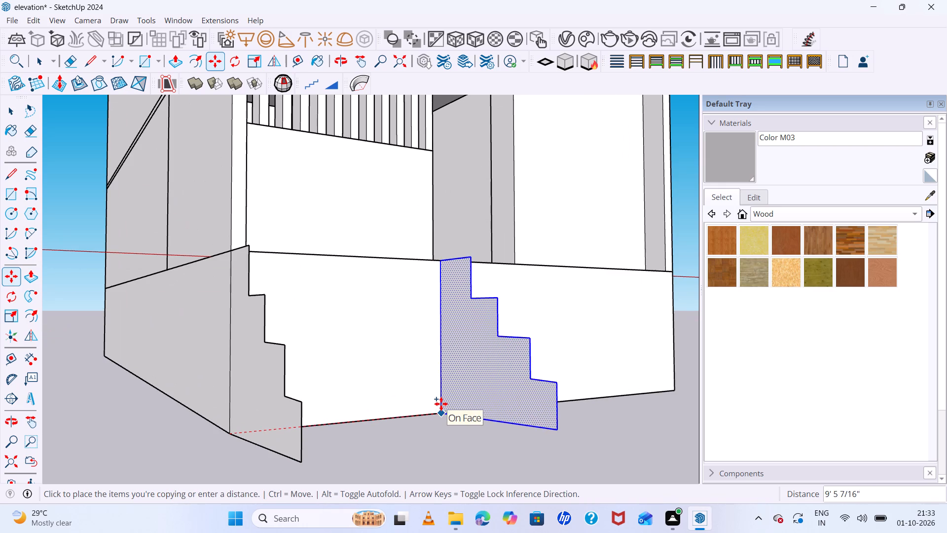
left_click(433, 413)
scroll(520, 421, "down", 3)
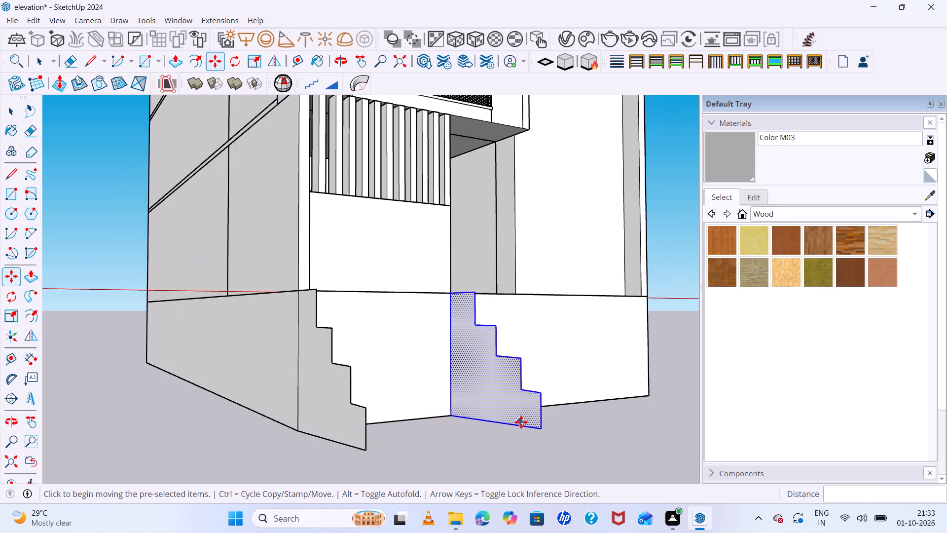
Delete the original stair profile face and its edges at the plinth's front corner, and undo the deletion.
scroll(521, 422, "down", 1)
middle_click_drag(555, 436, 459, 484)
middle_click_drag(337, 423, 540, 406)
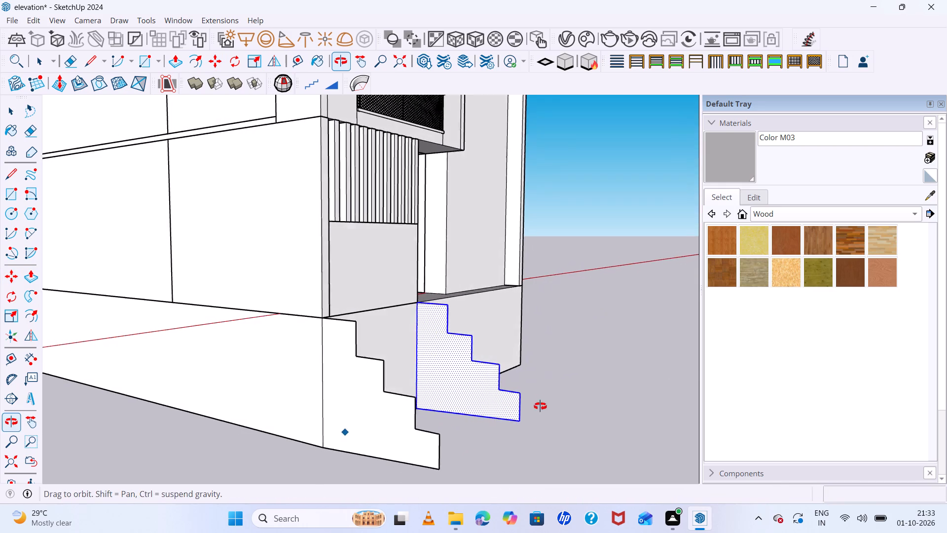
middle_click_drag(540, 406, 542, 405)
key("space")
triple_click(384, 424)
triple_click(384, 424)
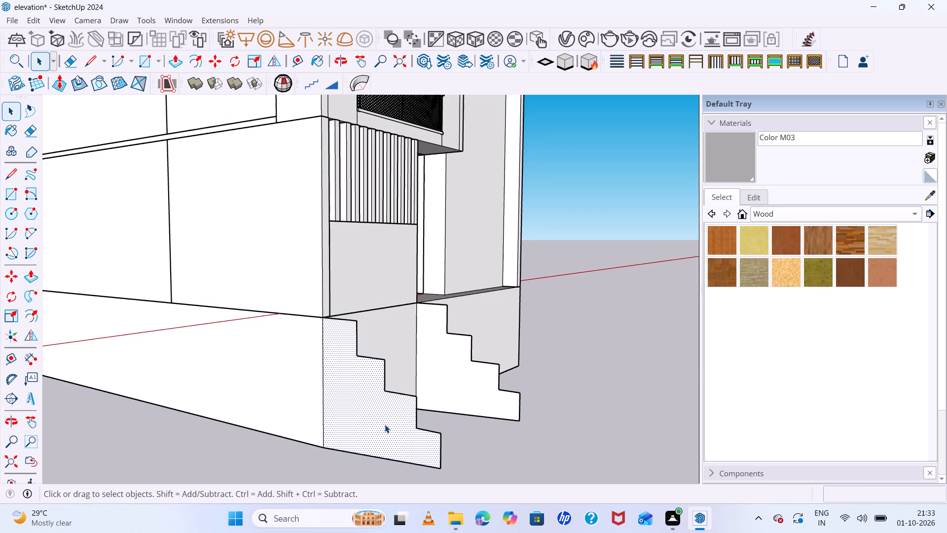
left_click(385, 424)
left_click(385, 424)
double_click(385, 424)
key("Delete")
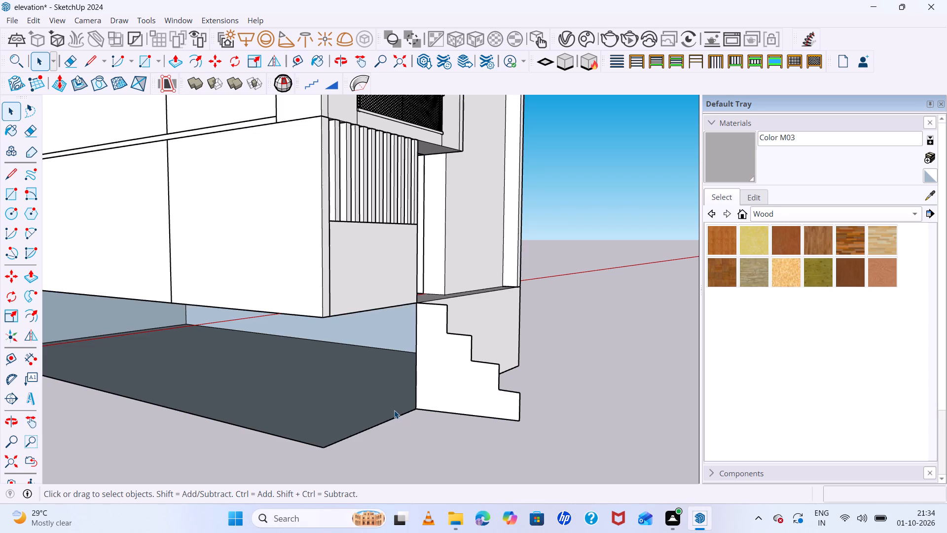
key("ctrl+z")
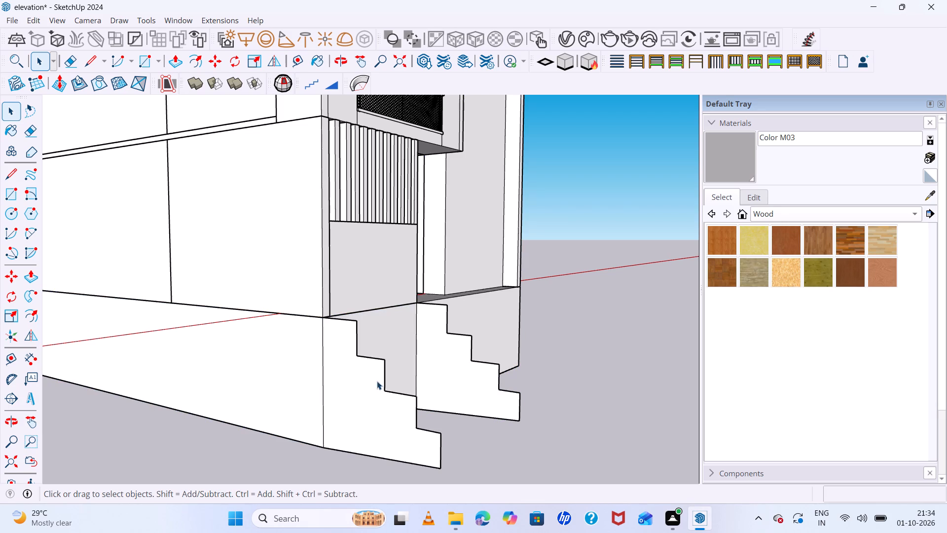
Copy the stair profile face with its edges at the post screen's entrance-side end to the clipboard.
left_click(366, 374)
left_click(443, 358)
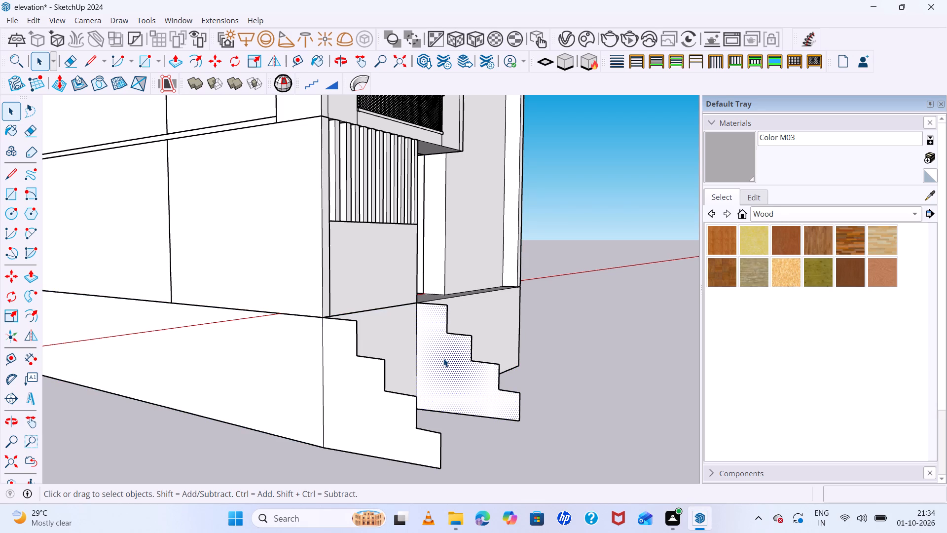
double_click(460, 358)
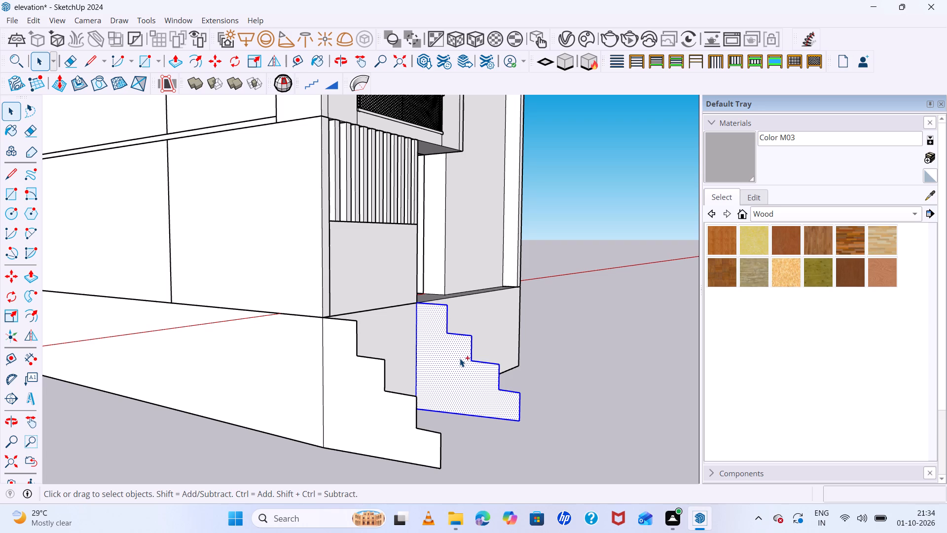
key("ctrl+c")
Undo the stair profile copy and all lines of the original corner profile, back to the plain extruded plinth.
left_click(389, 433)
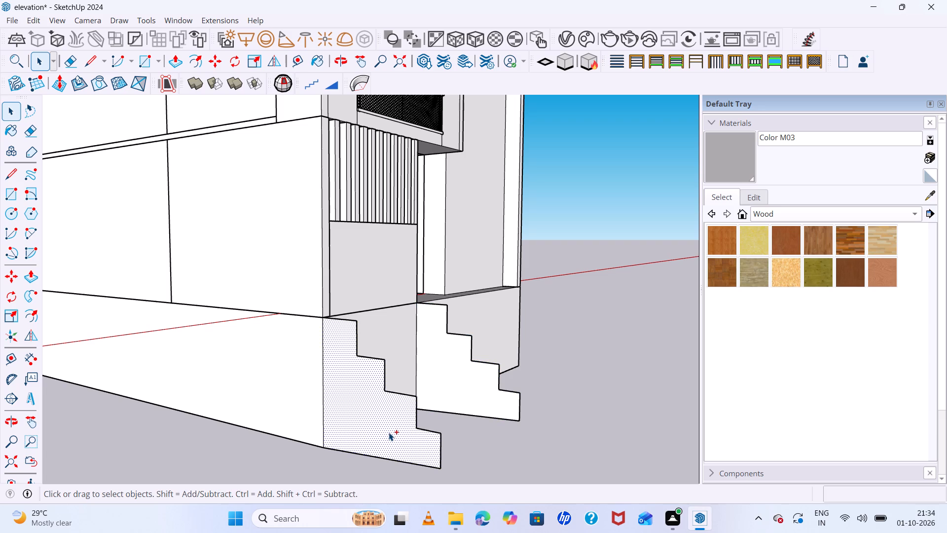
key("ctrl+z")
key("ctrl+z")
key("ctrl+z")
key("ctrl+z")
key("ctrl+z")
key("ctrl+z")
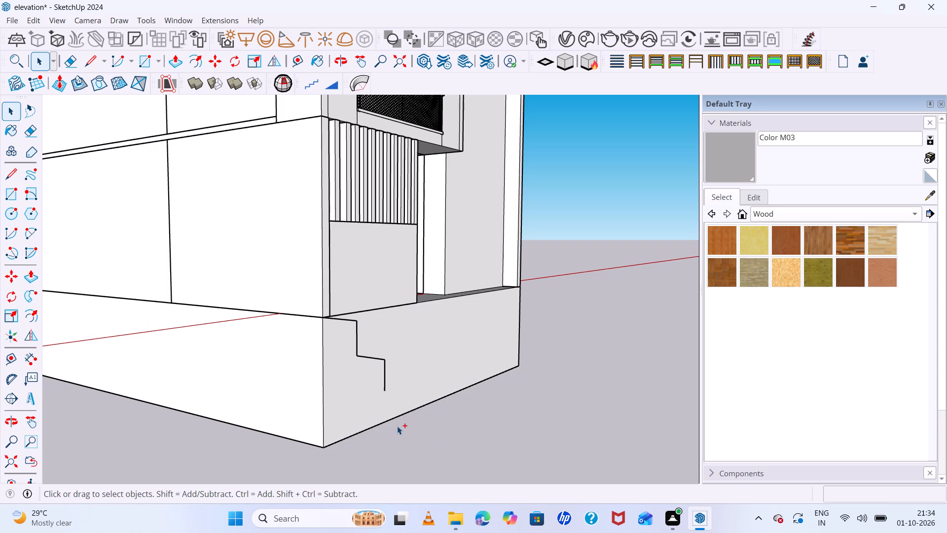
key("ctrl+z")
key("ctrl+z")
key("ctrl+z")
key("ctrl+z")
Paste the copied stair profile in place against the plinth front.
left_click(28, 24)
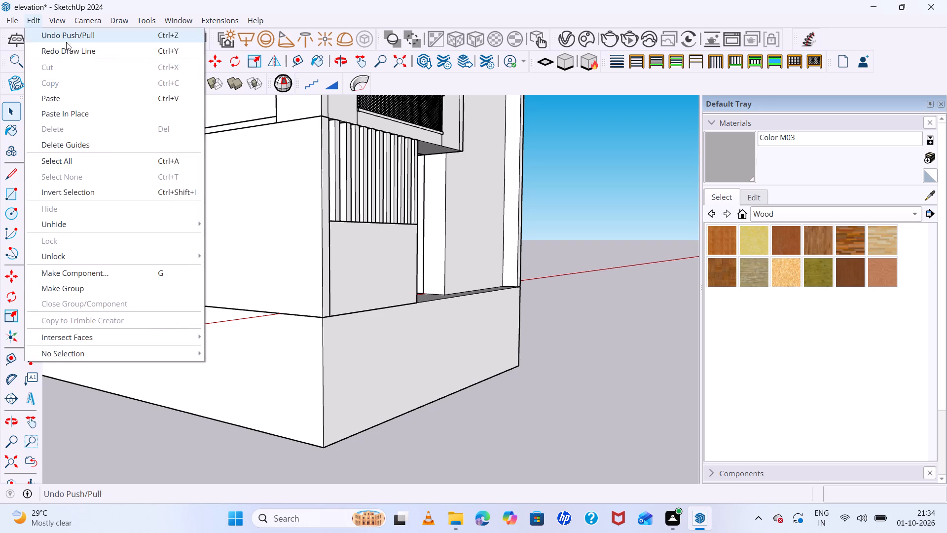
left_click(124, 115)
Extrude the stair profile about 5' 11" across the entrance opening with Push/Pull, up to the adjoining wall's corner.
middle_click_drag(575, 361, 477, 398)
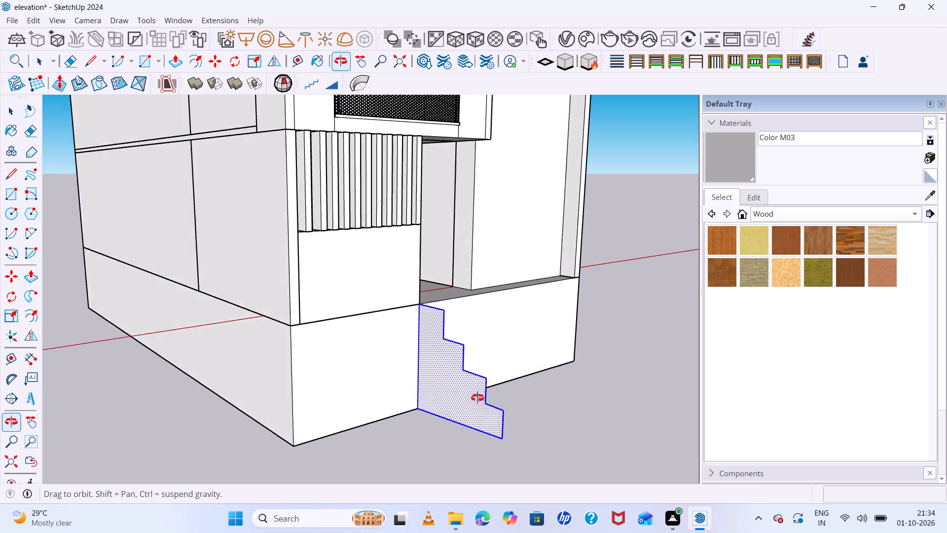
middle_click_drag(477, 398, 476, 398)
key("space")
key("p")
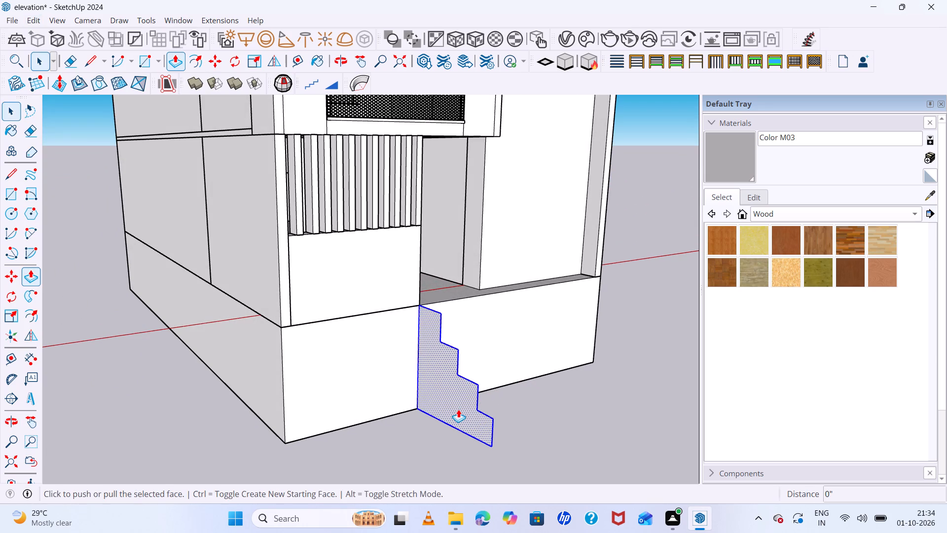
left_click(441, 411)
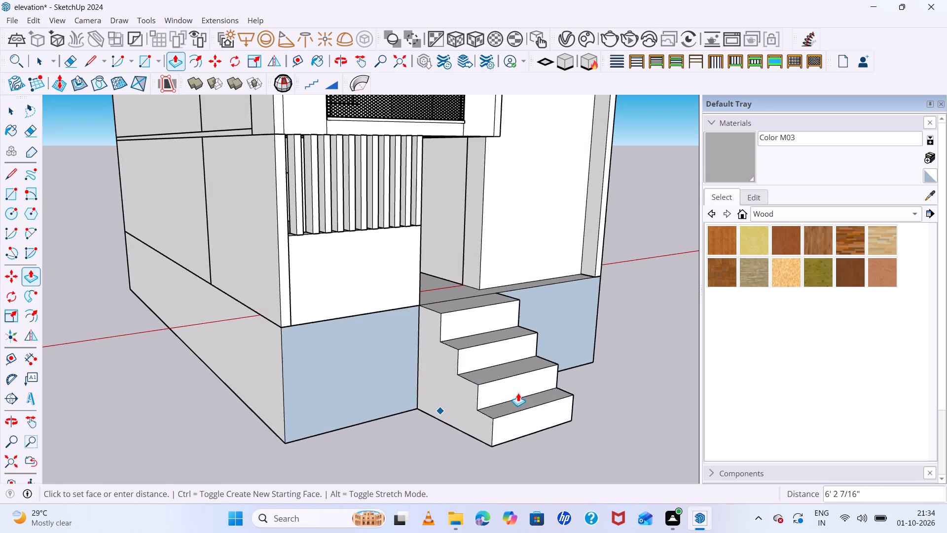
middle_click_drag(518, 393, 448, 417)
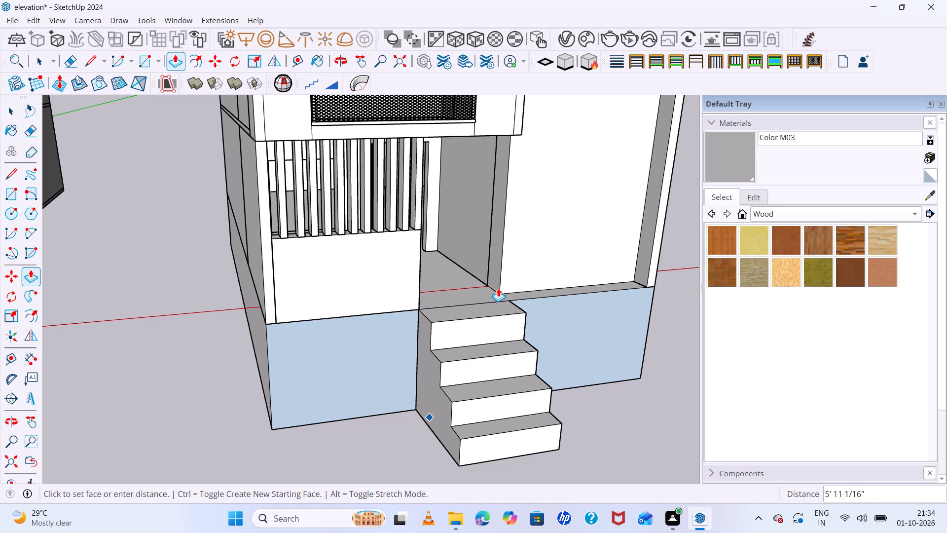
left_click(499, 289)
scroll(536, 380, "down", 3)
middle_click_drag(561, 418, 302, 295)
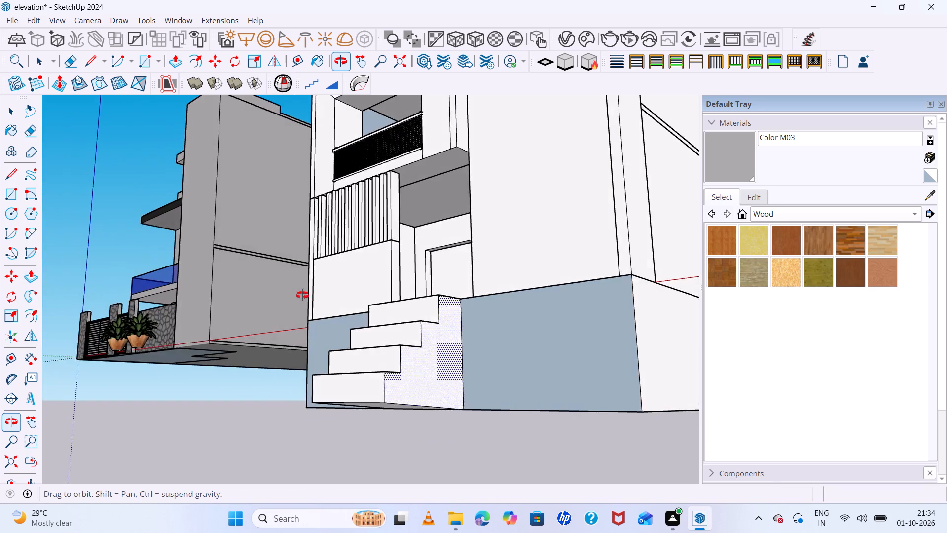
middle_click_drag(302, 295, 510, 393)
key("space")
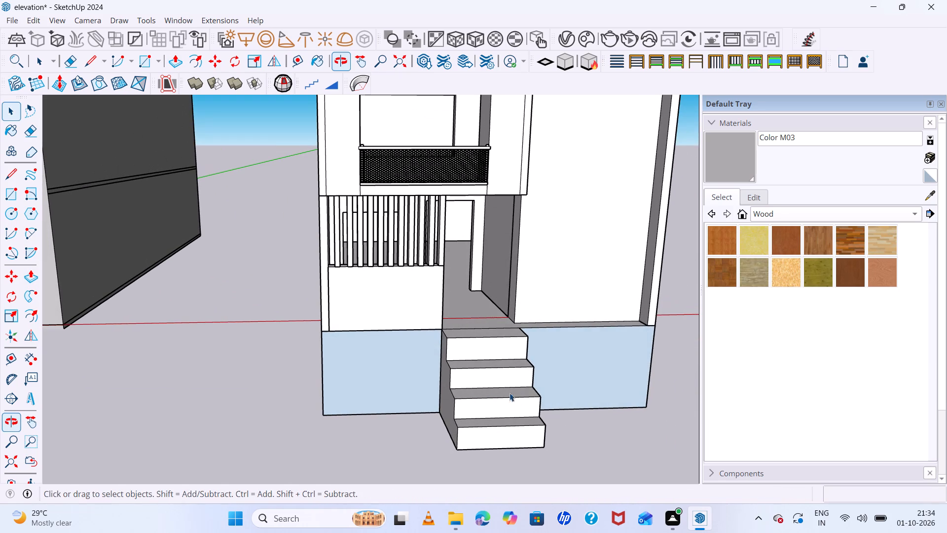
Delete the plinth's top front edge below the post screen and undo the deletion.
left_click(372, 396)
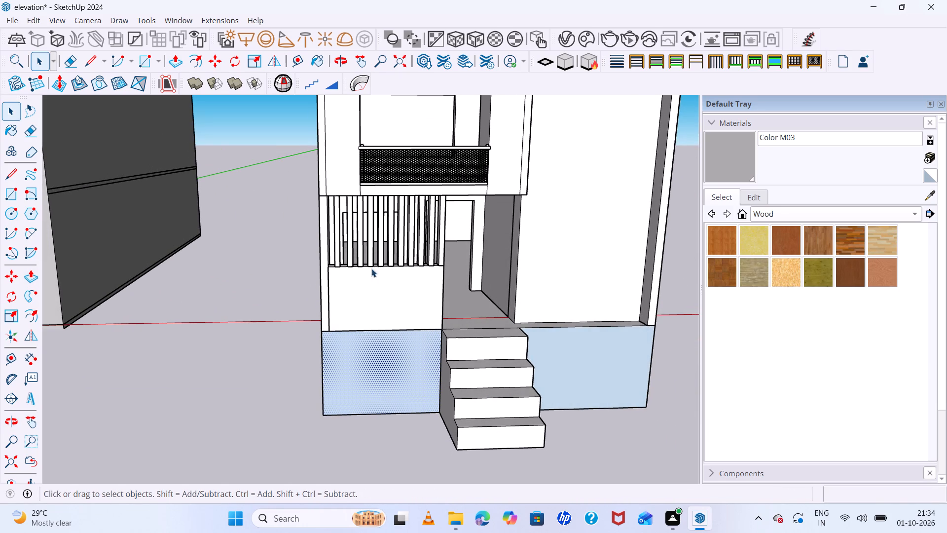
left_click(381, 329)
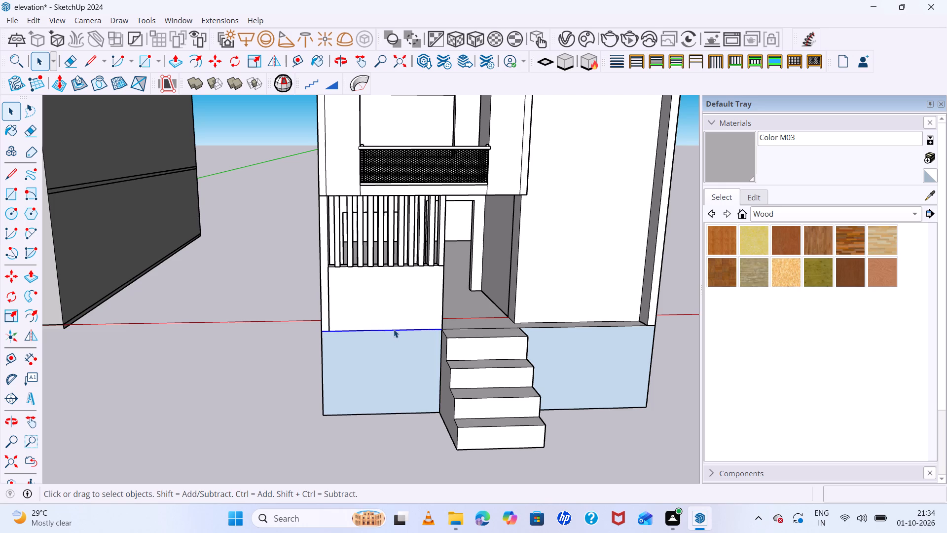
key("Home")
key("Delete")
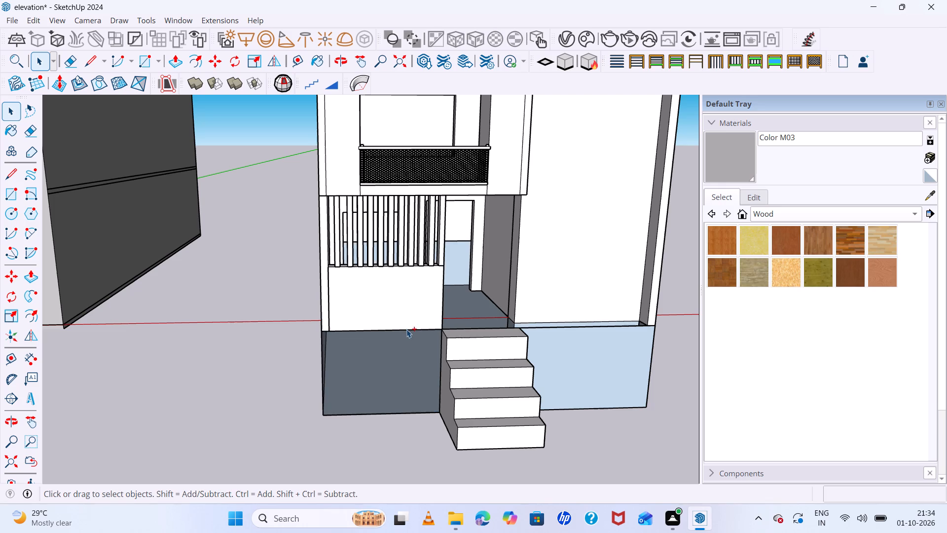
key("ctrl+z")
Reverse the two plinth front faces on either side of the entrance steps.
middle_click_drag(410, 345, 414, 267)
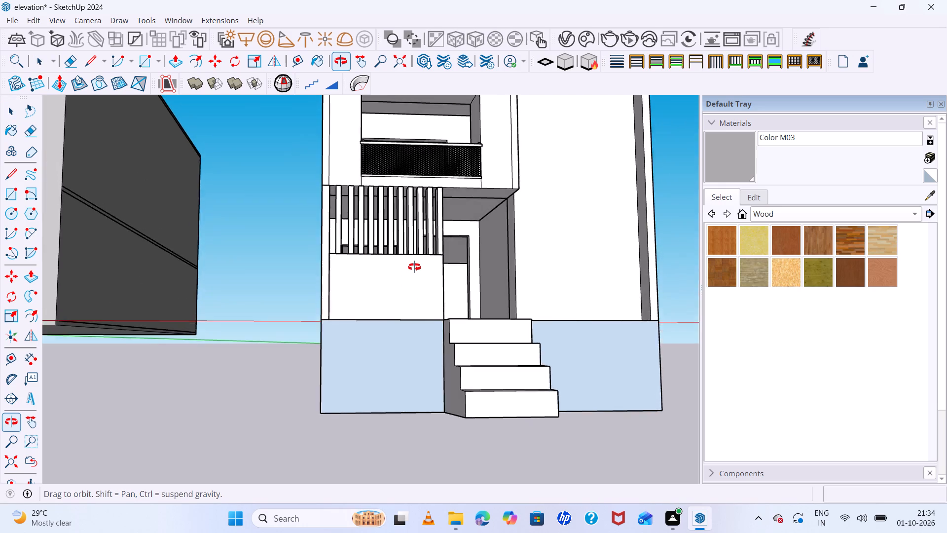
middle_click_drag(414, 267, 327, 277)
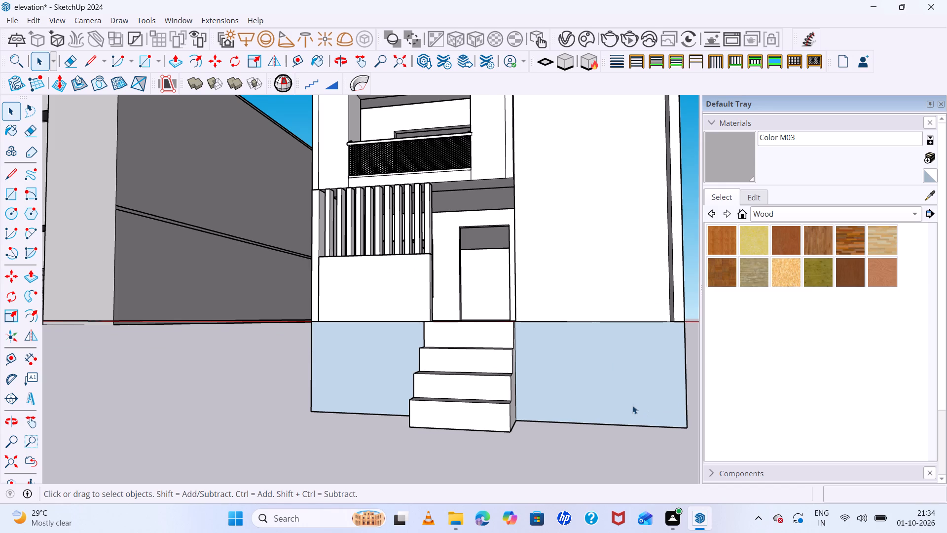
left_click(632, 405)
right_click(633, 405)
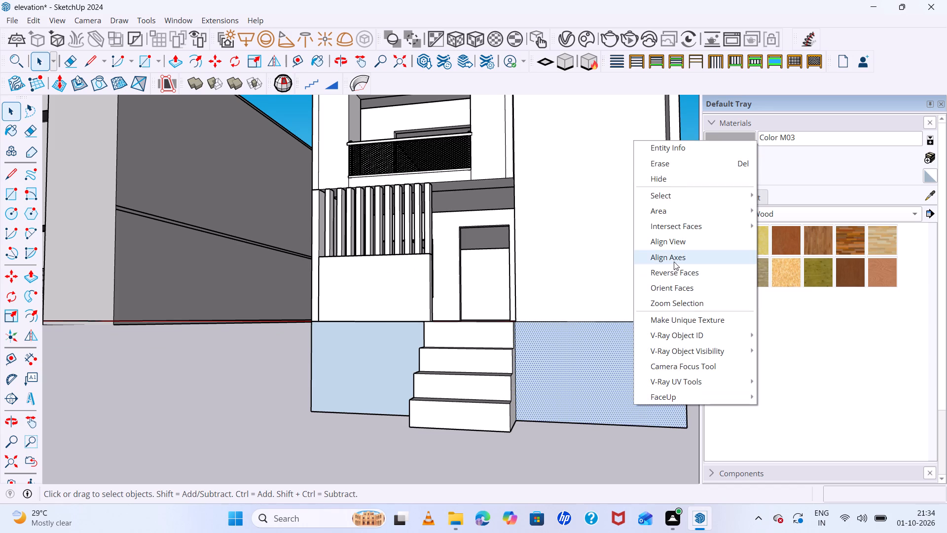
left_click(681, 273)
middle_click_drag(552, 404, 564, 421)
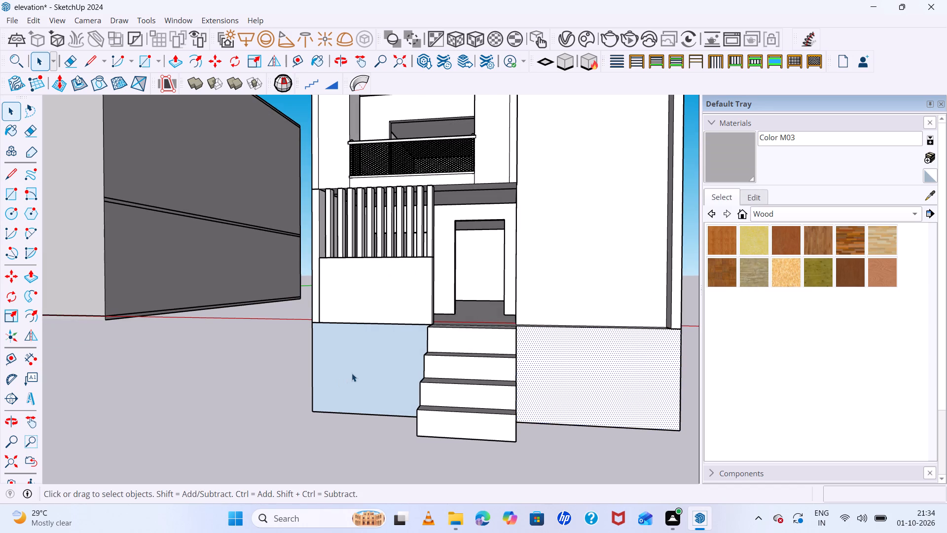
left_click(352, 373)
right_click(352, 373)
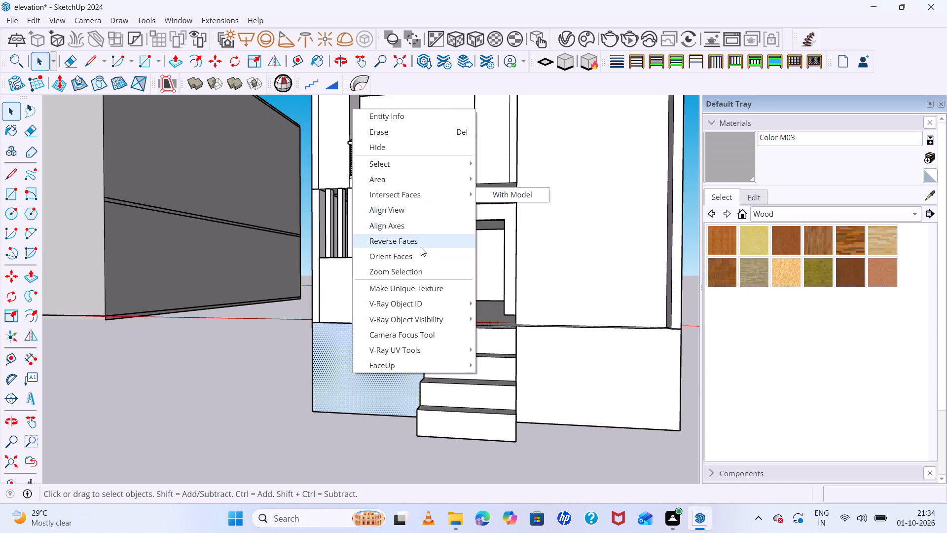
left_click(420, 243)
Draw a strip rectangle about 11" high and 10' 7" long along the plinth front's top, from the steps to the outer corner.
scroll(376, 431, "down", 4)
middle_click_drag(475, 405, 526, 449)
scroll(582, 384, "up", 4)
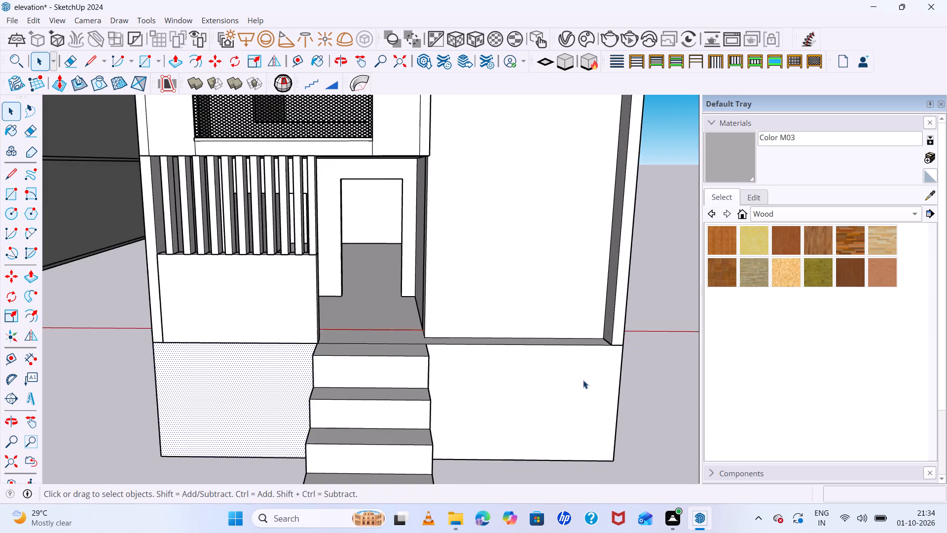
scroll(583, 380, "up", 6)
scroll(519, 372, "down", 10)
middle_click_drag(527, 376, 592, 435)
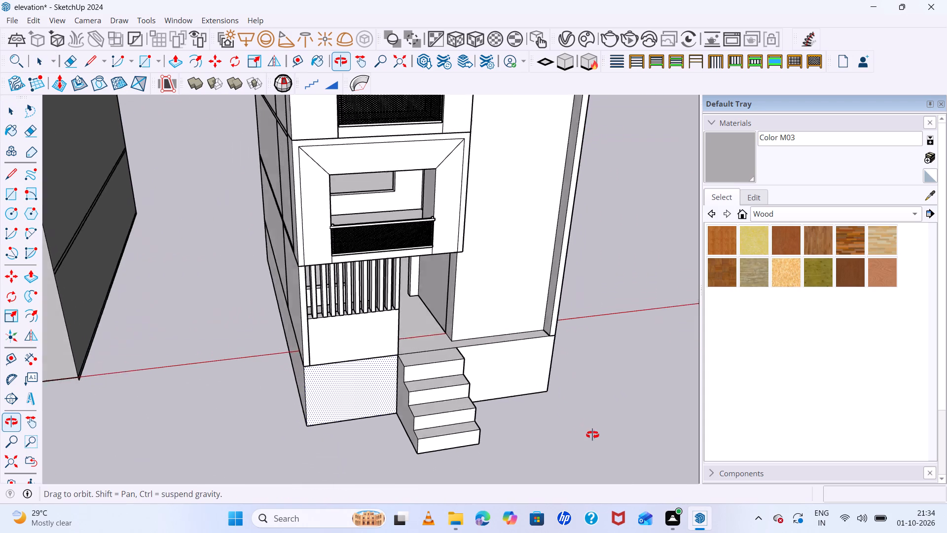
middle_click_drag(592, 435, 563, 359)
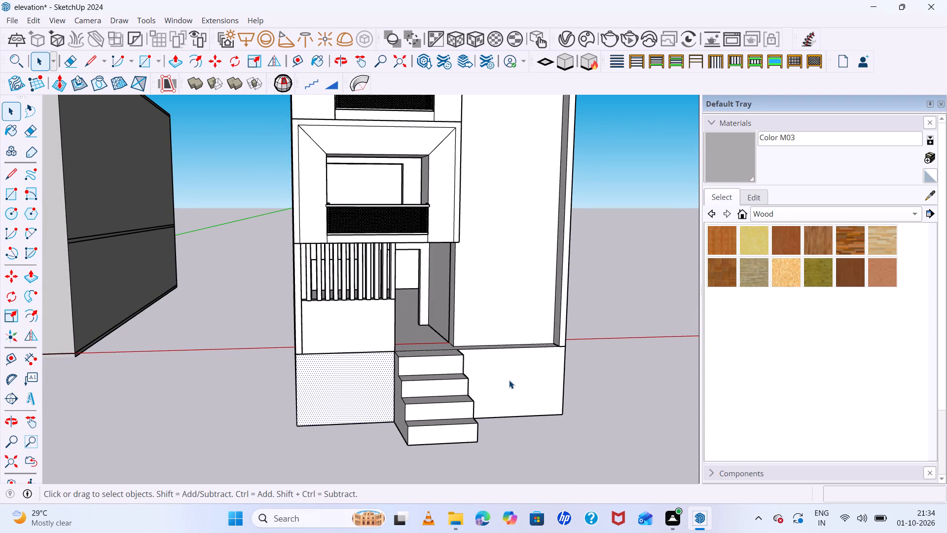
key("r")
scroll(465, 371, "up", 10)
middle_click_drag(456, 373, 327, 346)
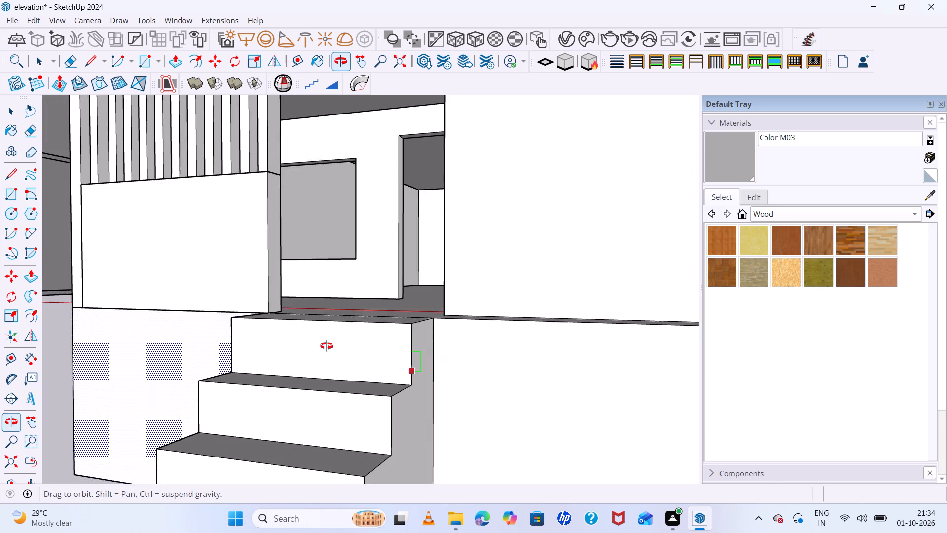
middle_click_drag(327, 346, 325, 346)
left_click_drag(436, 319, 445, 327)
scroll(479, 352, "down", 4)
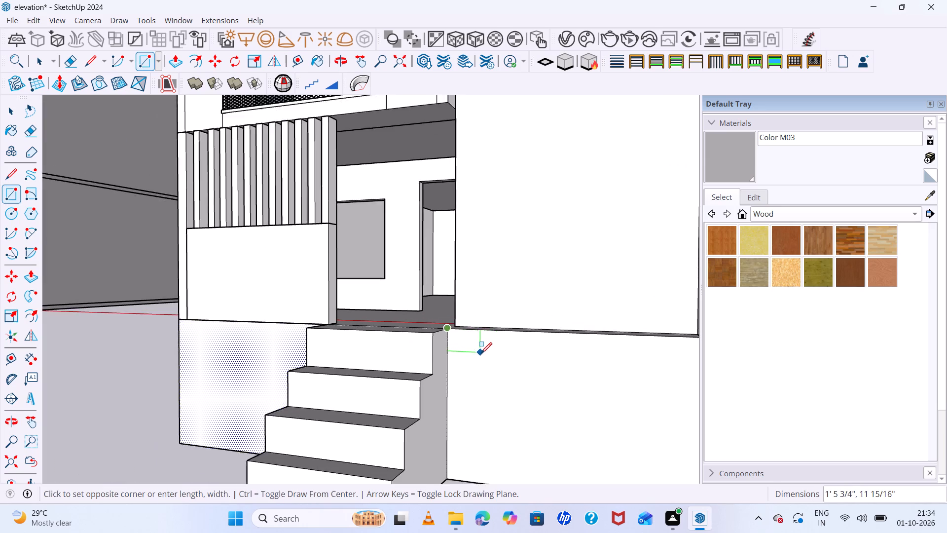
scroll(481, 353, "down", 5)
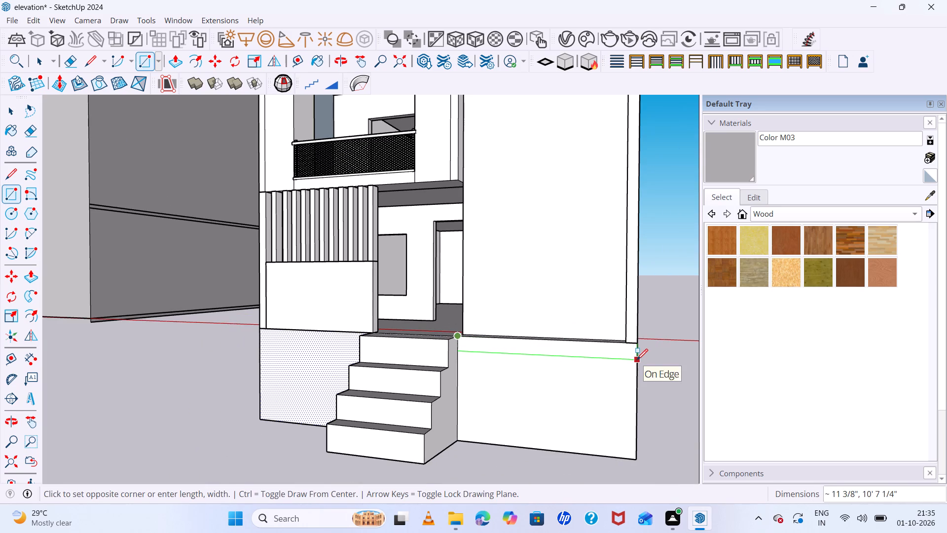
left_click(637, 360)
key("v")
key("space")
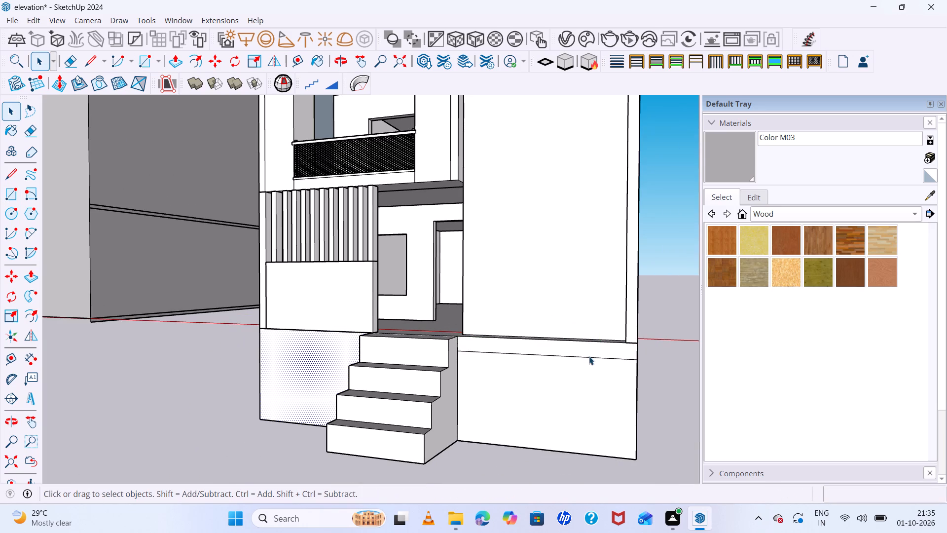
Push/Pull the strip along the plinth front's top 2" outward beside the entrance steps.
left_click(591, 352)
key("p")
left_click(591, 352)
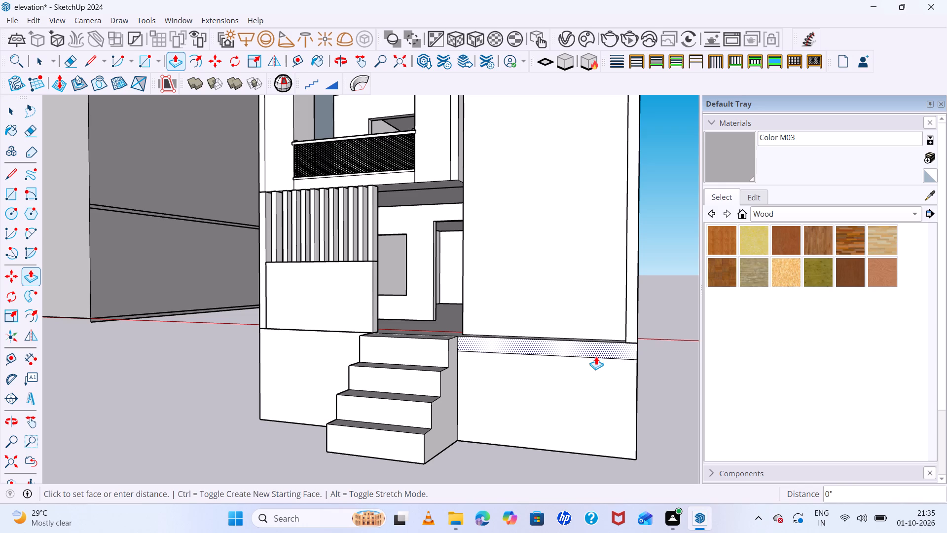
middle_click_drag(596, 360, 538, 376)
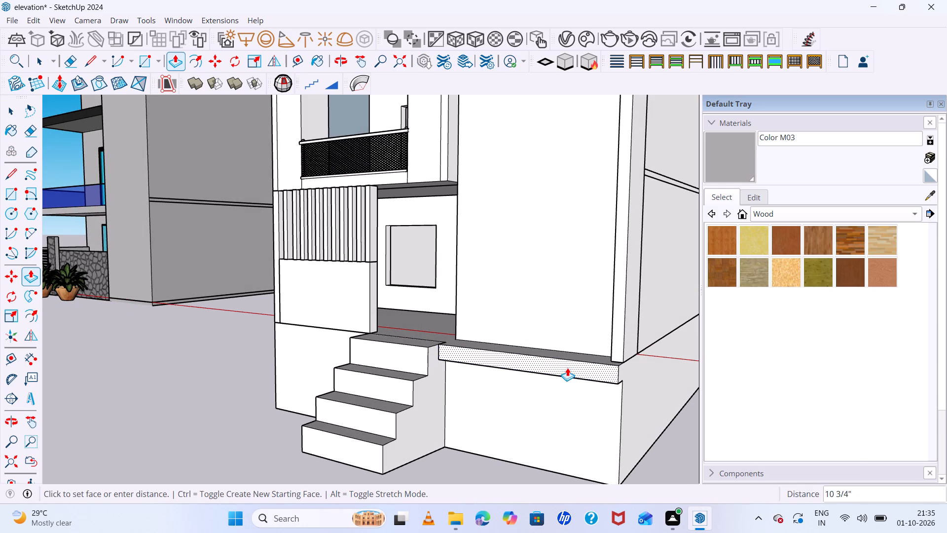
key("2")
key("Return")
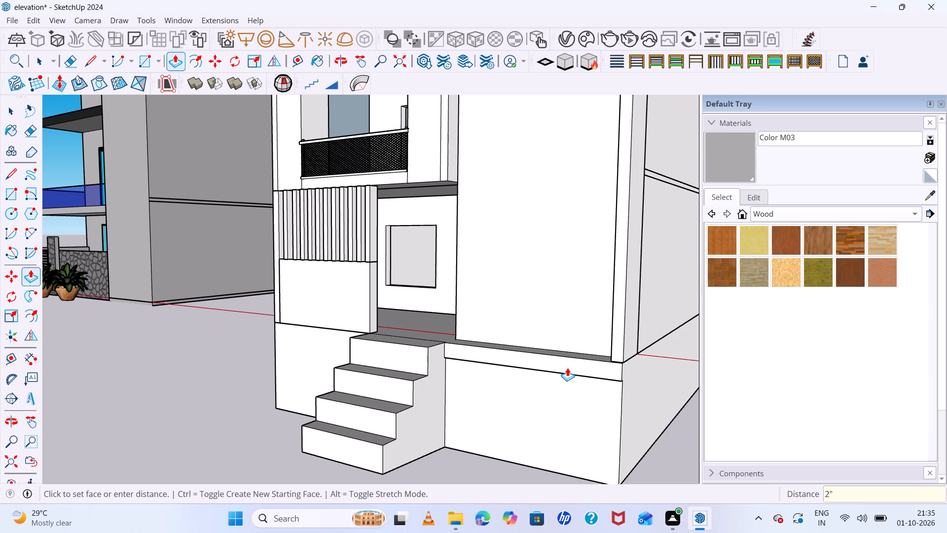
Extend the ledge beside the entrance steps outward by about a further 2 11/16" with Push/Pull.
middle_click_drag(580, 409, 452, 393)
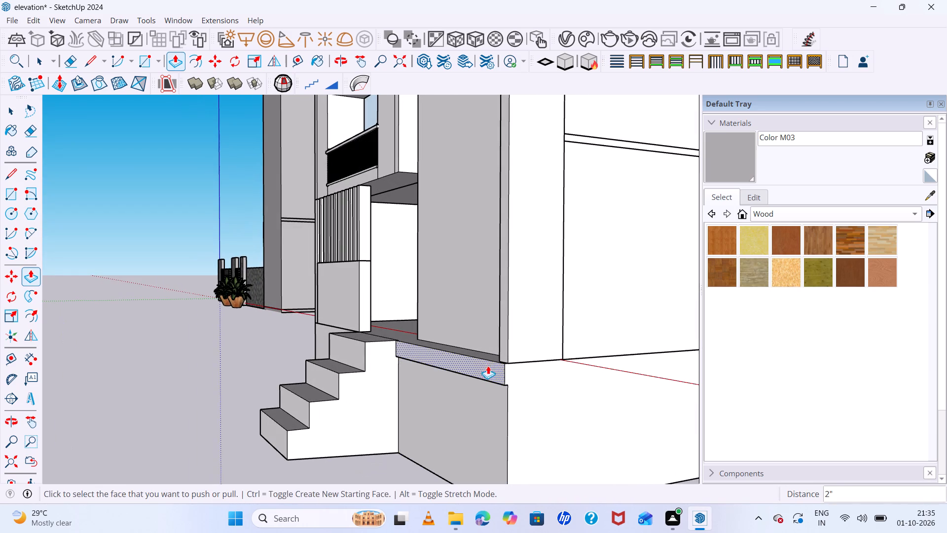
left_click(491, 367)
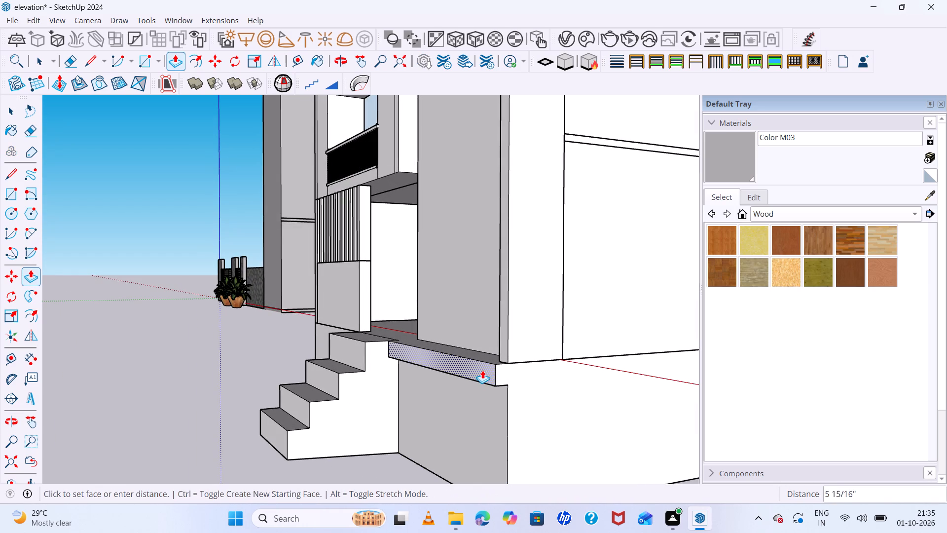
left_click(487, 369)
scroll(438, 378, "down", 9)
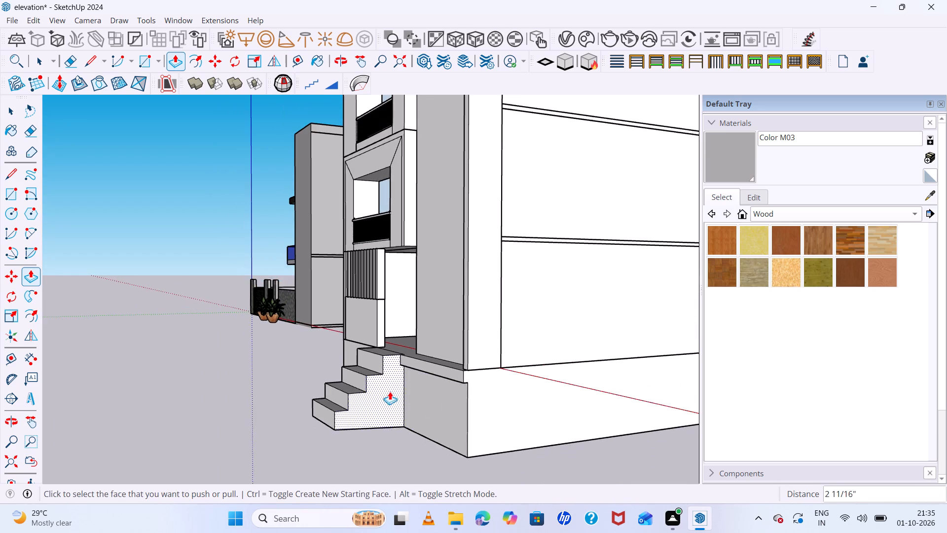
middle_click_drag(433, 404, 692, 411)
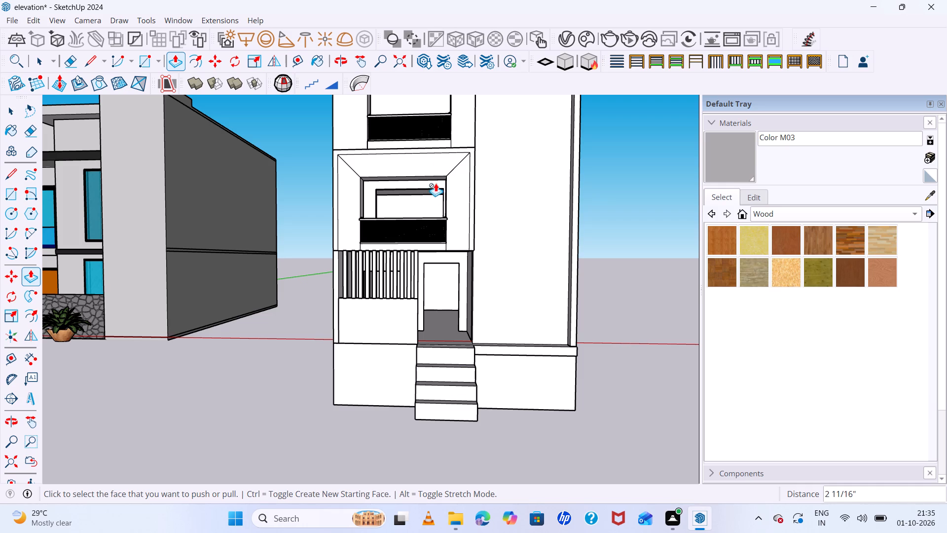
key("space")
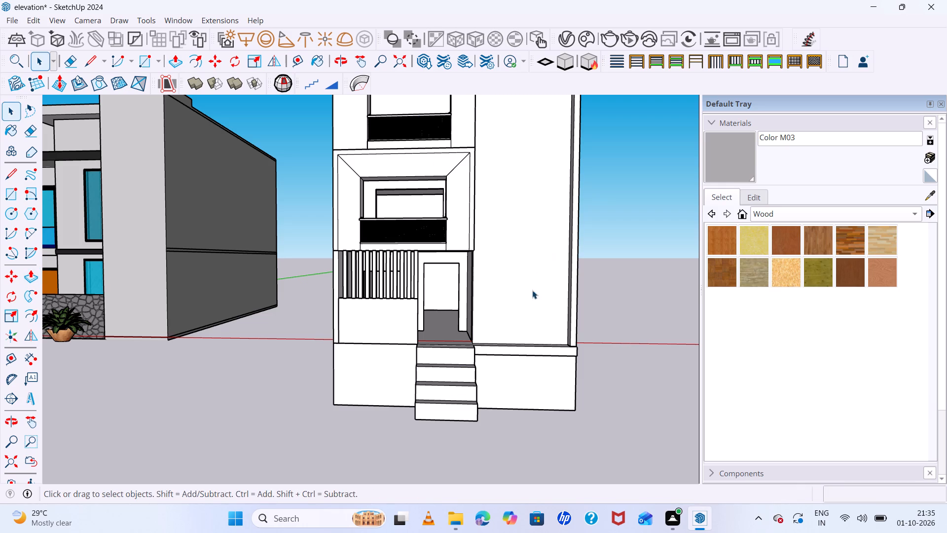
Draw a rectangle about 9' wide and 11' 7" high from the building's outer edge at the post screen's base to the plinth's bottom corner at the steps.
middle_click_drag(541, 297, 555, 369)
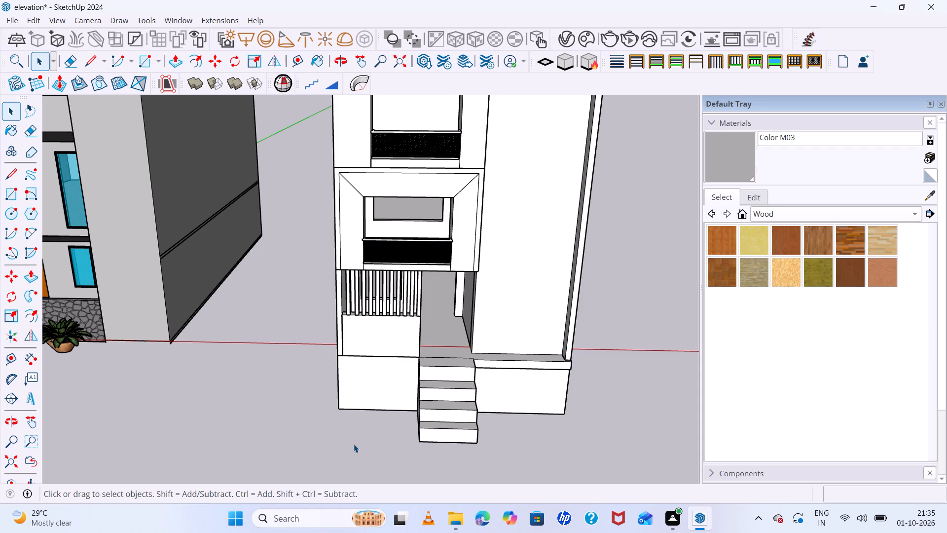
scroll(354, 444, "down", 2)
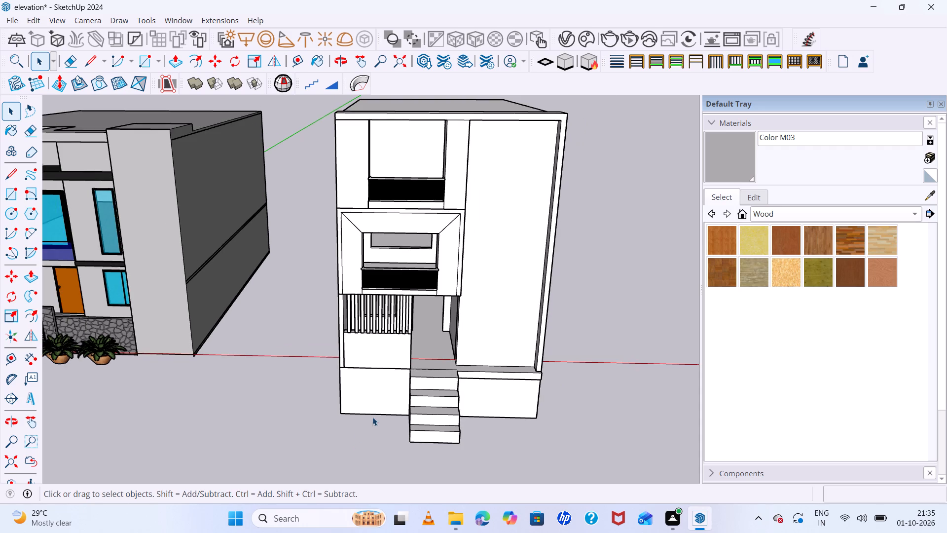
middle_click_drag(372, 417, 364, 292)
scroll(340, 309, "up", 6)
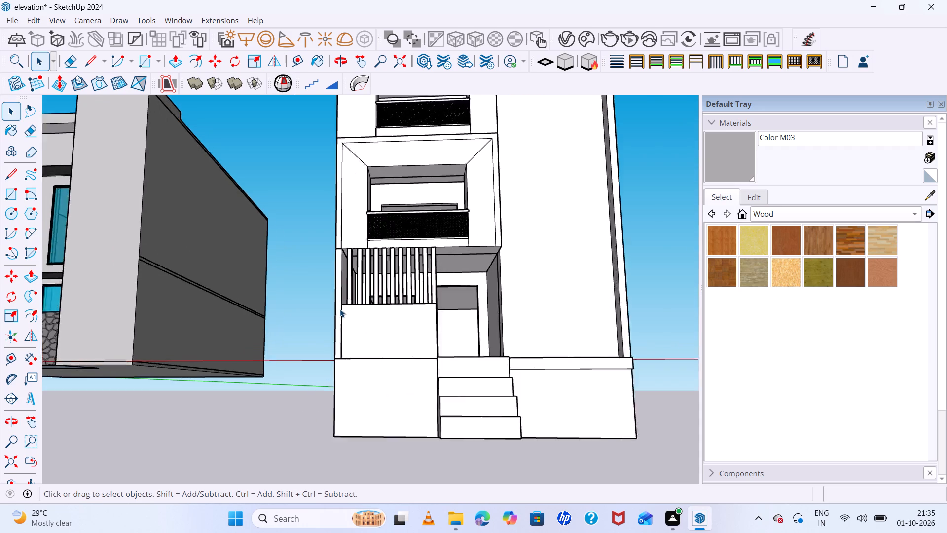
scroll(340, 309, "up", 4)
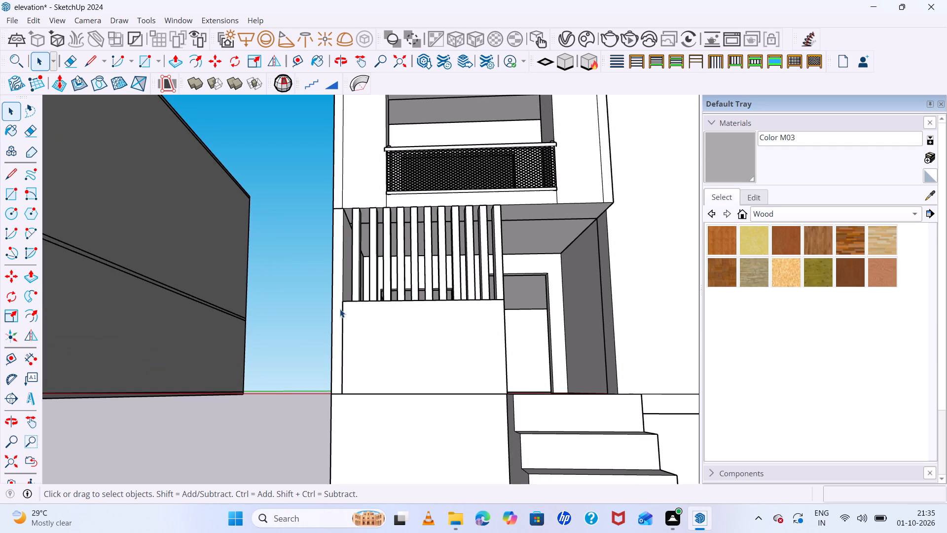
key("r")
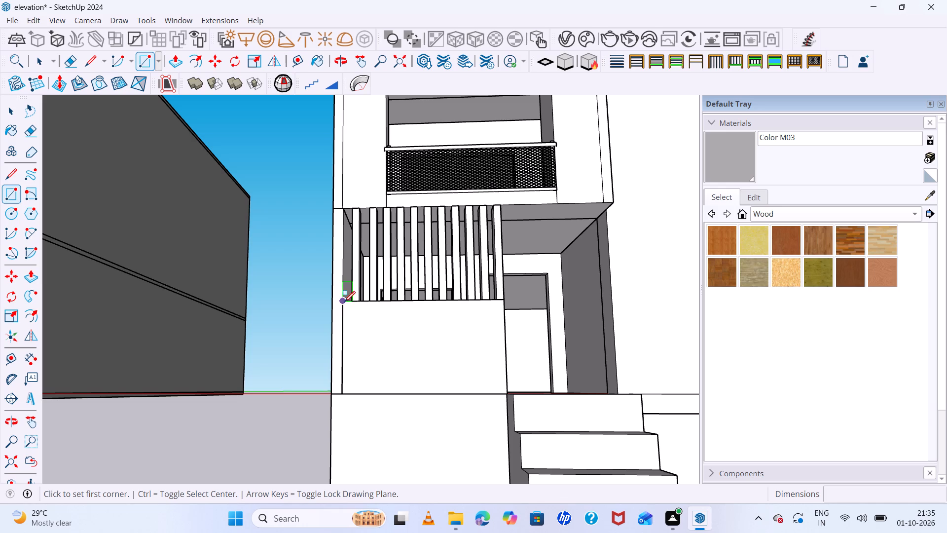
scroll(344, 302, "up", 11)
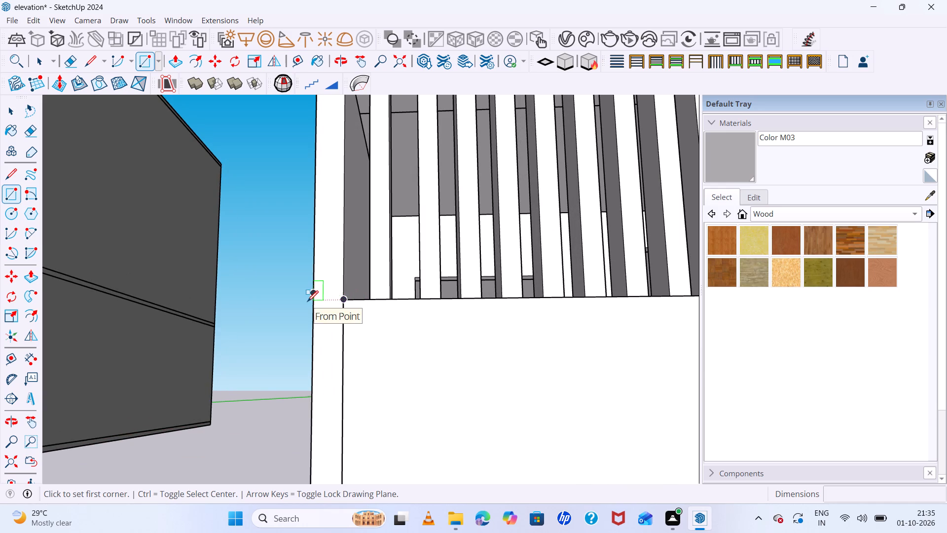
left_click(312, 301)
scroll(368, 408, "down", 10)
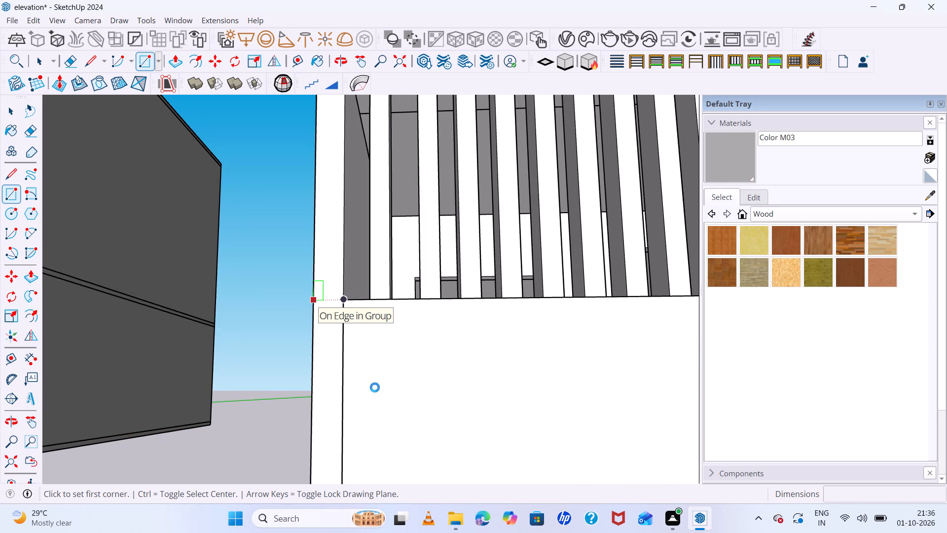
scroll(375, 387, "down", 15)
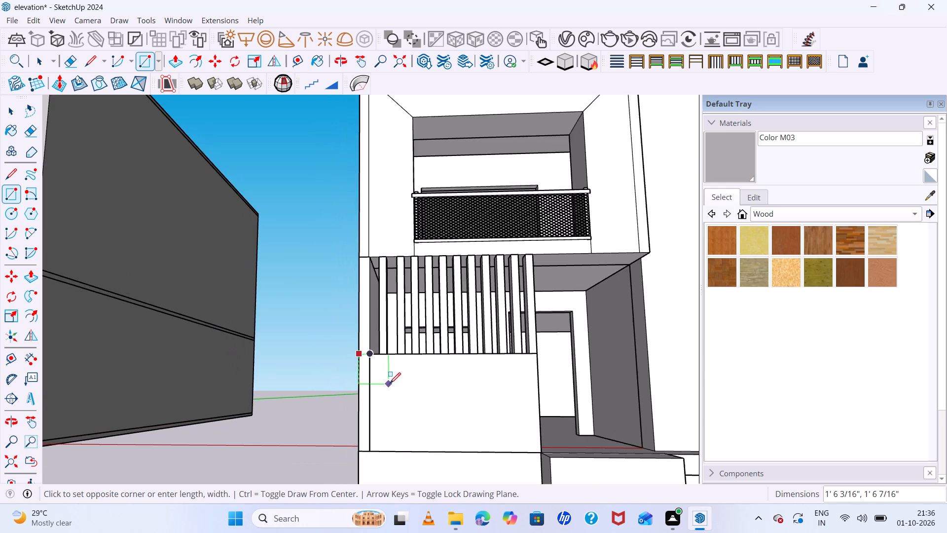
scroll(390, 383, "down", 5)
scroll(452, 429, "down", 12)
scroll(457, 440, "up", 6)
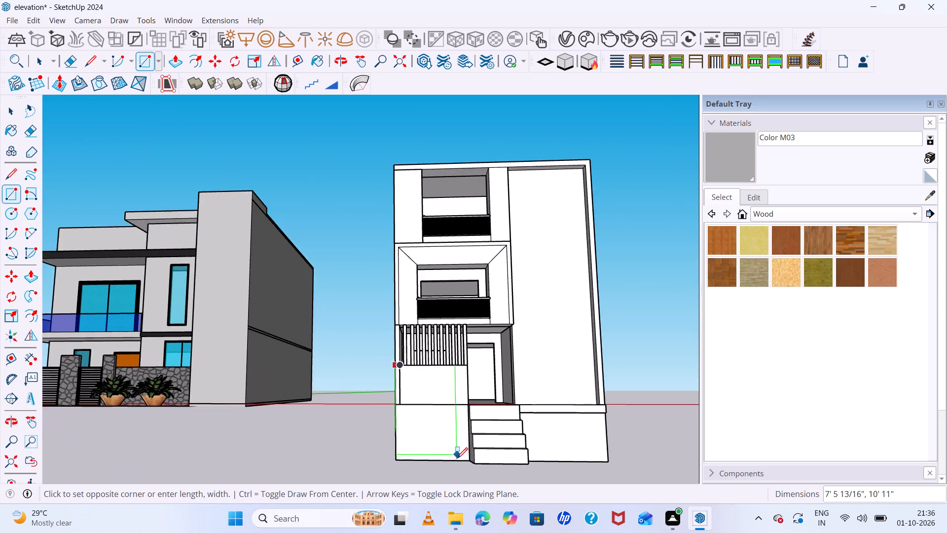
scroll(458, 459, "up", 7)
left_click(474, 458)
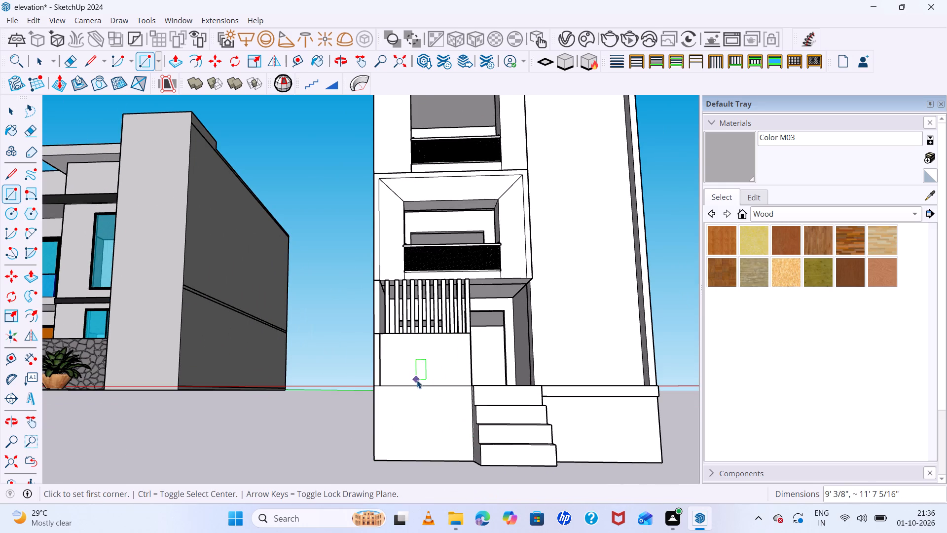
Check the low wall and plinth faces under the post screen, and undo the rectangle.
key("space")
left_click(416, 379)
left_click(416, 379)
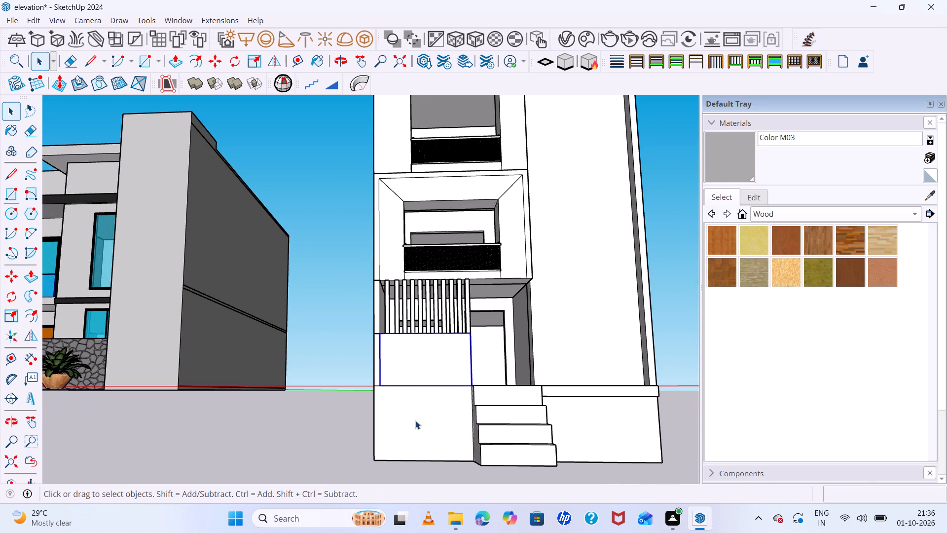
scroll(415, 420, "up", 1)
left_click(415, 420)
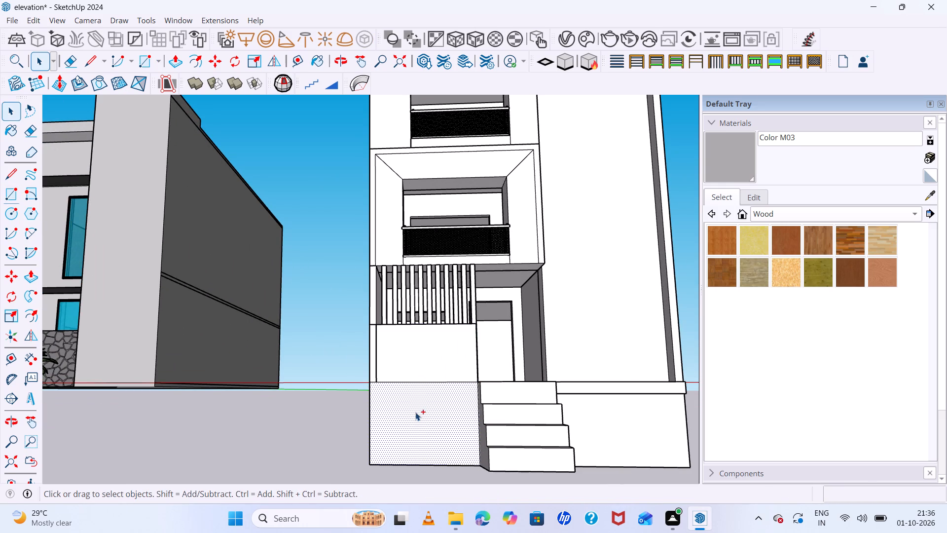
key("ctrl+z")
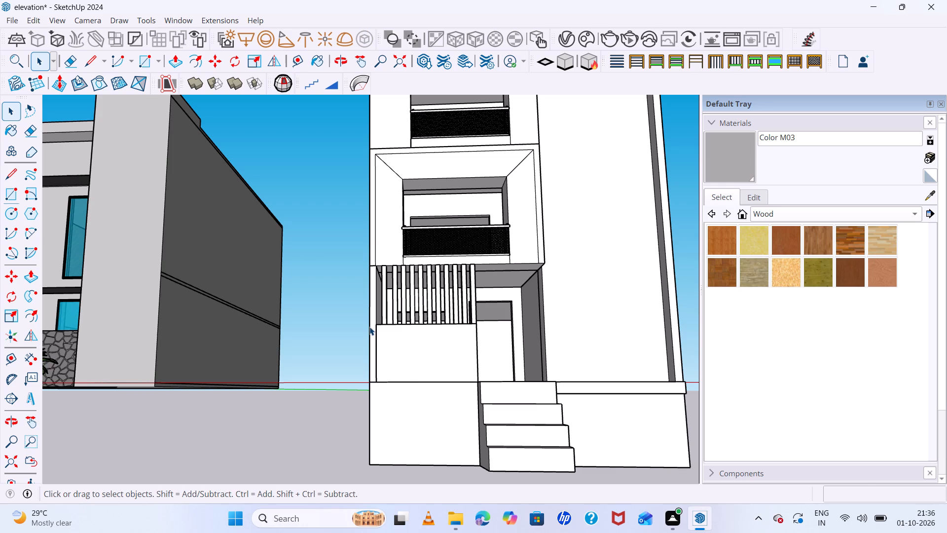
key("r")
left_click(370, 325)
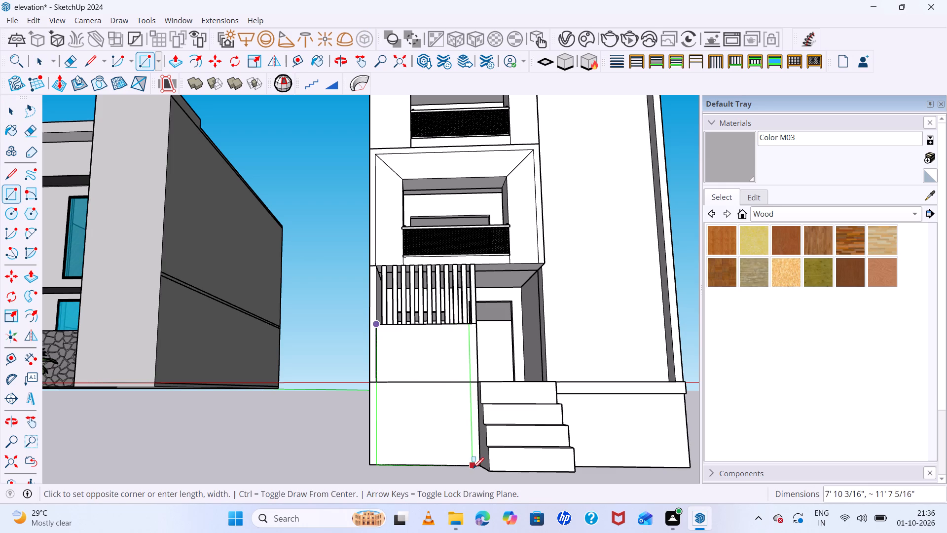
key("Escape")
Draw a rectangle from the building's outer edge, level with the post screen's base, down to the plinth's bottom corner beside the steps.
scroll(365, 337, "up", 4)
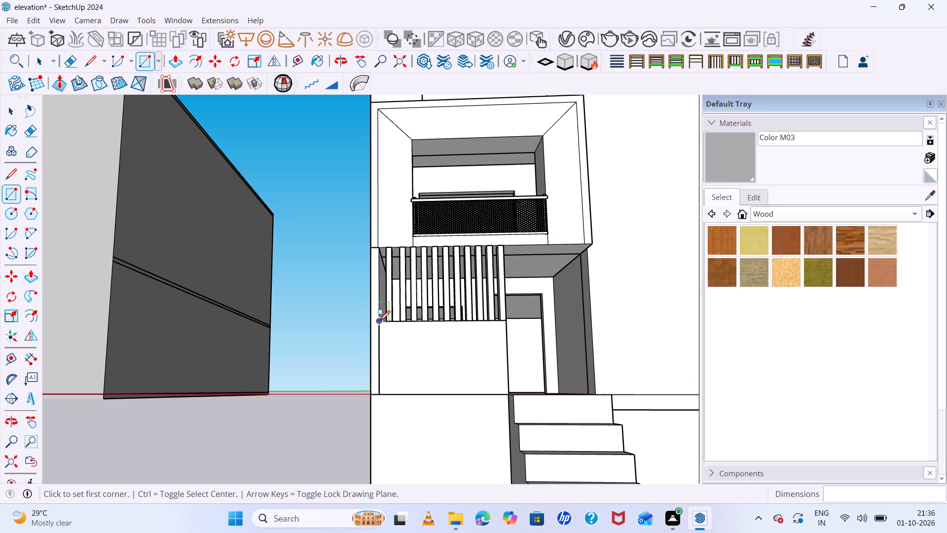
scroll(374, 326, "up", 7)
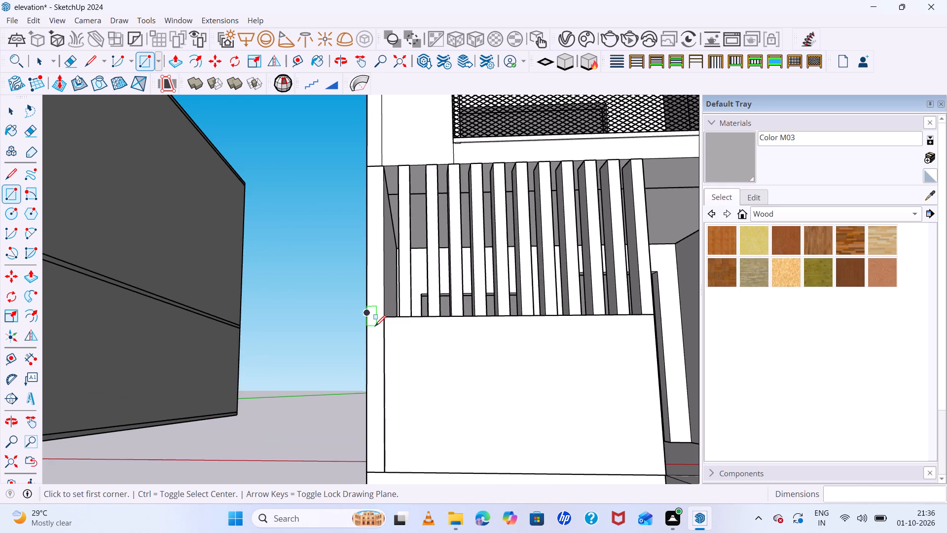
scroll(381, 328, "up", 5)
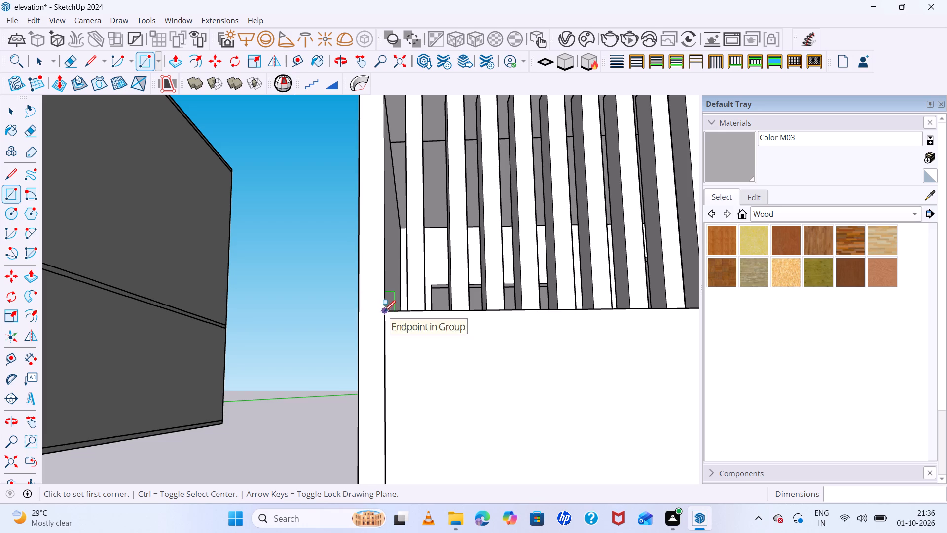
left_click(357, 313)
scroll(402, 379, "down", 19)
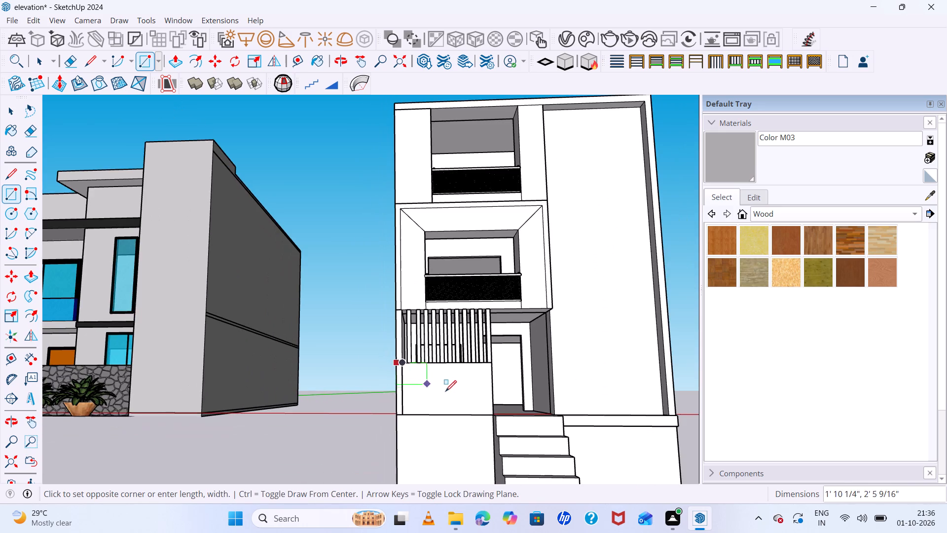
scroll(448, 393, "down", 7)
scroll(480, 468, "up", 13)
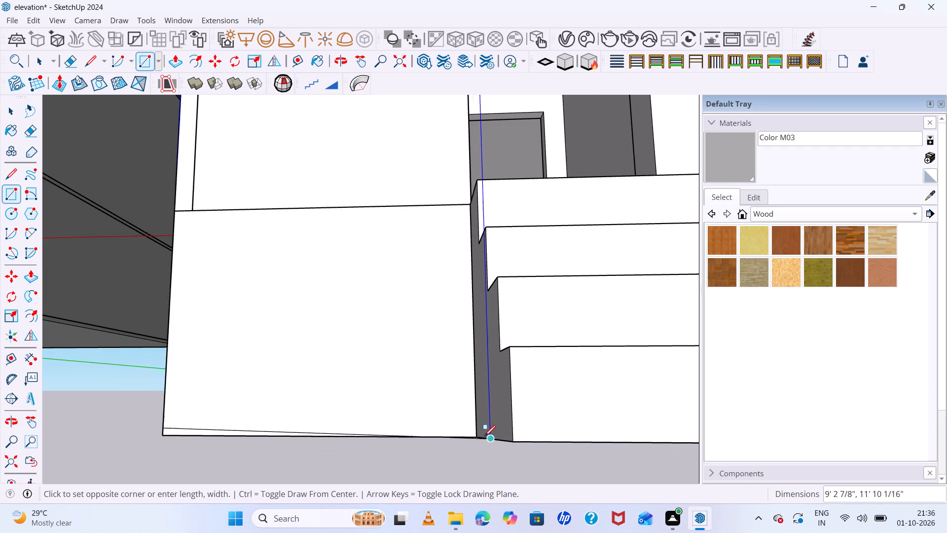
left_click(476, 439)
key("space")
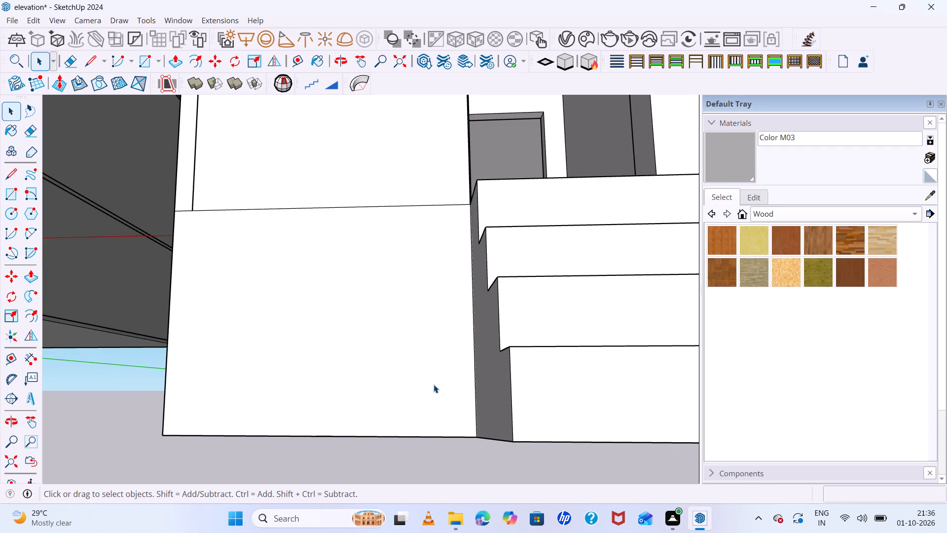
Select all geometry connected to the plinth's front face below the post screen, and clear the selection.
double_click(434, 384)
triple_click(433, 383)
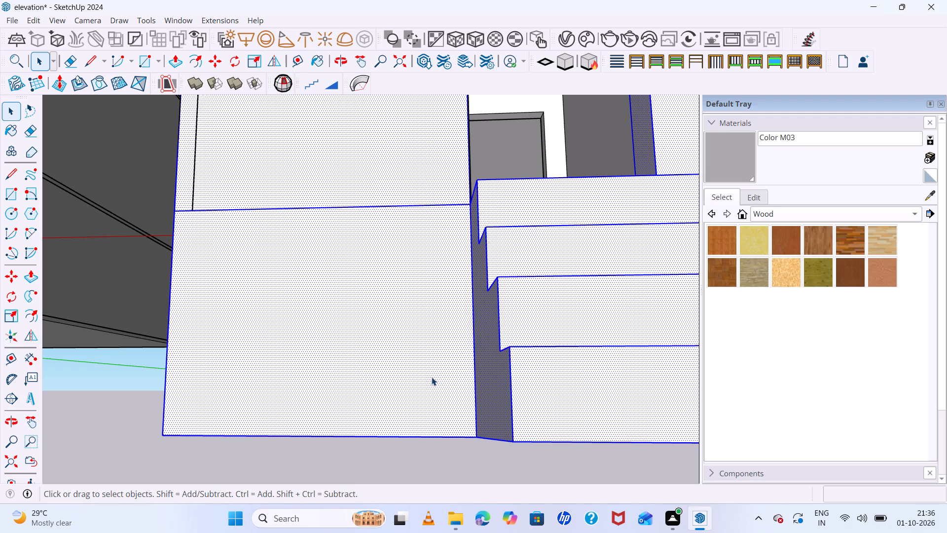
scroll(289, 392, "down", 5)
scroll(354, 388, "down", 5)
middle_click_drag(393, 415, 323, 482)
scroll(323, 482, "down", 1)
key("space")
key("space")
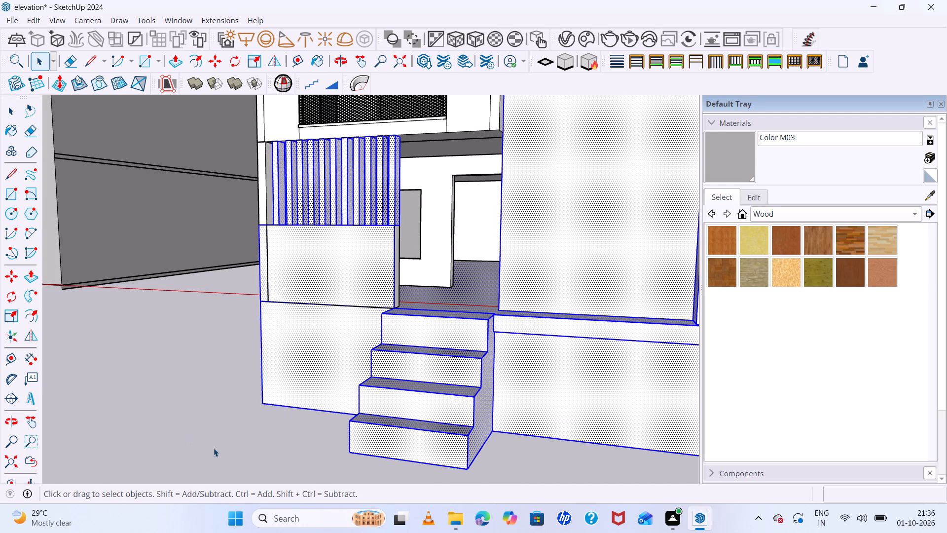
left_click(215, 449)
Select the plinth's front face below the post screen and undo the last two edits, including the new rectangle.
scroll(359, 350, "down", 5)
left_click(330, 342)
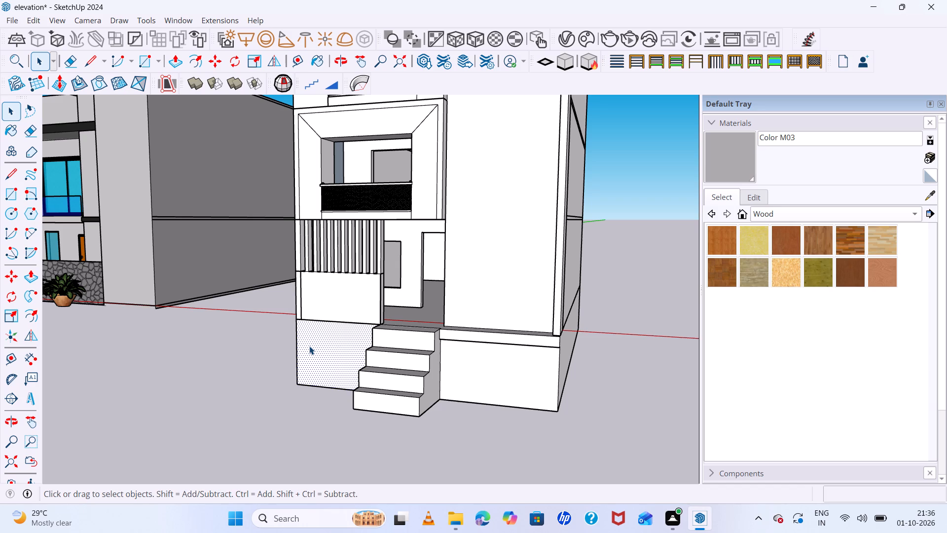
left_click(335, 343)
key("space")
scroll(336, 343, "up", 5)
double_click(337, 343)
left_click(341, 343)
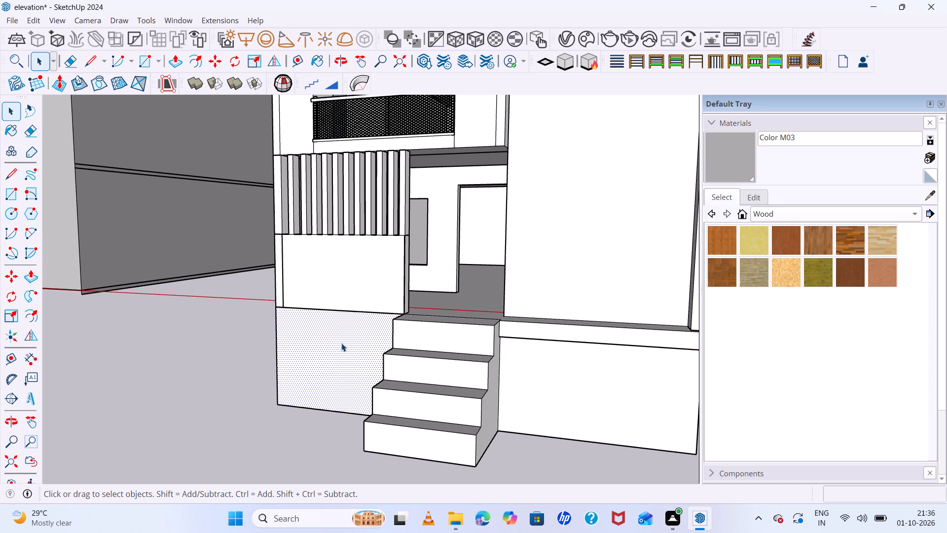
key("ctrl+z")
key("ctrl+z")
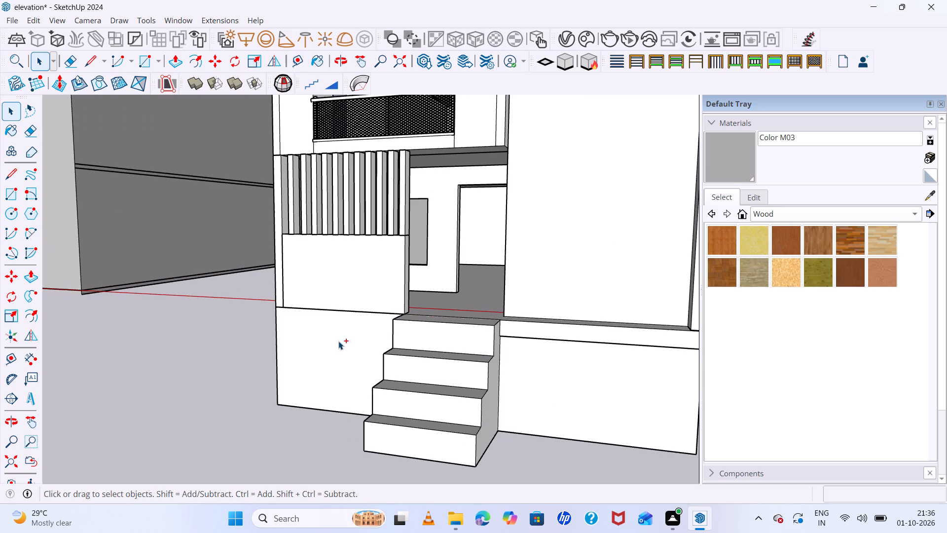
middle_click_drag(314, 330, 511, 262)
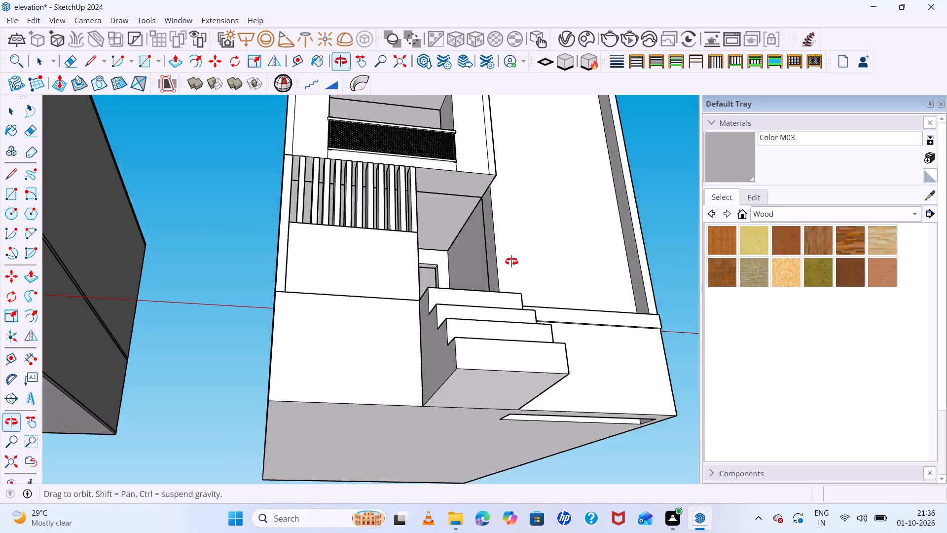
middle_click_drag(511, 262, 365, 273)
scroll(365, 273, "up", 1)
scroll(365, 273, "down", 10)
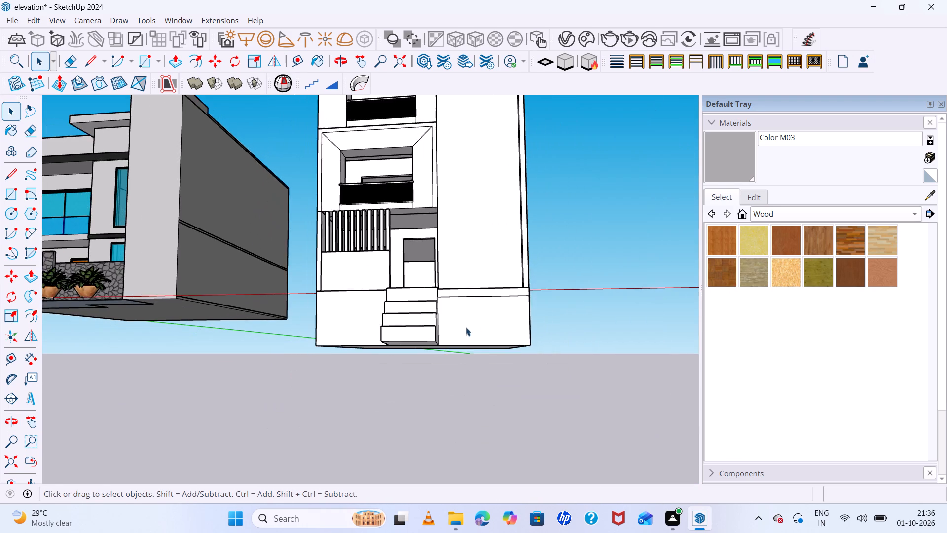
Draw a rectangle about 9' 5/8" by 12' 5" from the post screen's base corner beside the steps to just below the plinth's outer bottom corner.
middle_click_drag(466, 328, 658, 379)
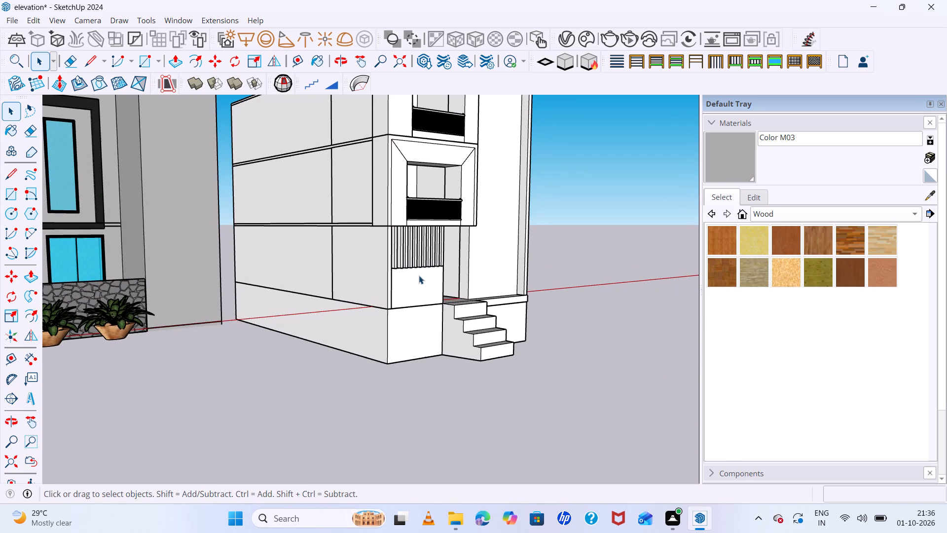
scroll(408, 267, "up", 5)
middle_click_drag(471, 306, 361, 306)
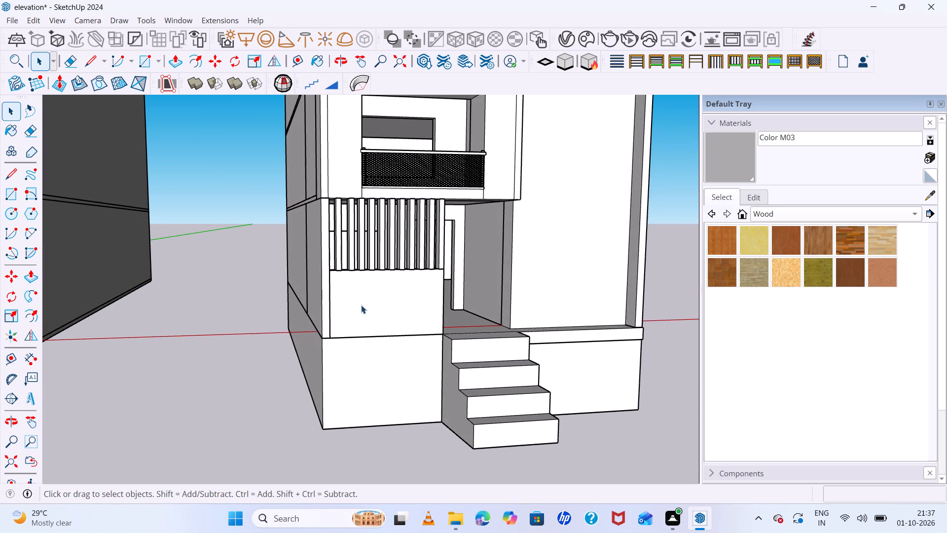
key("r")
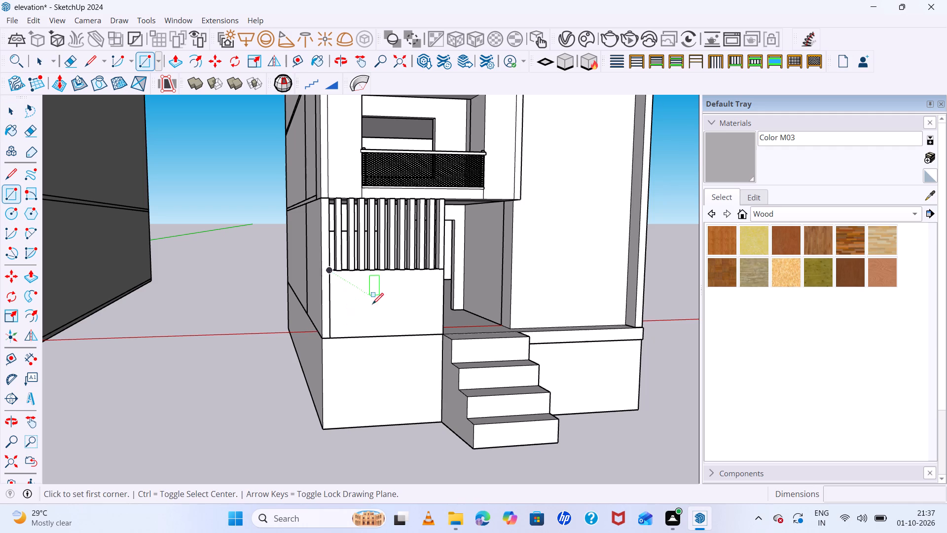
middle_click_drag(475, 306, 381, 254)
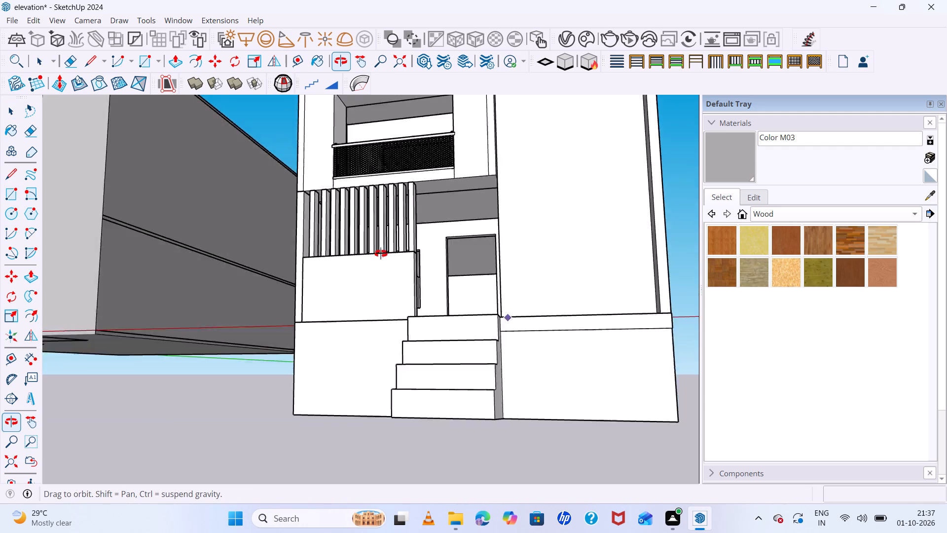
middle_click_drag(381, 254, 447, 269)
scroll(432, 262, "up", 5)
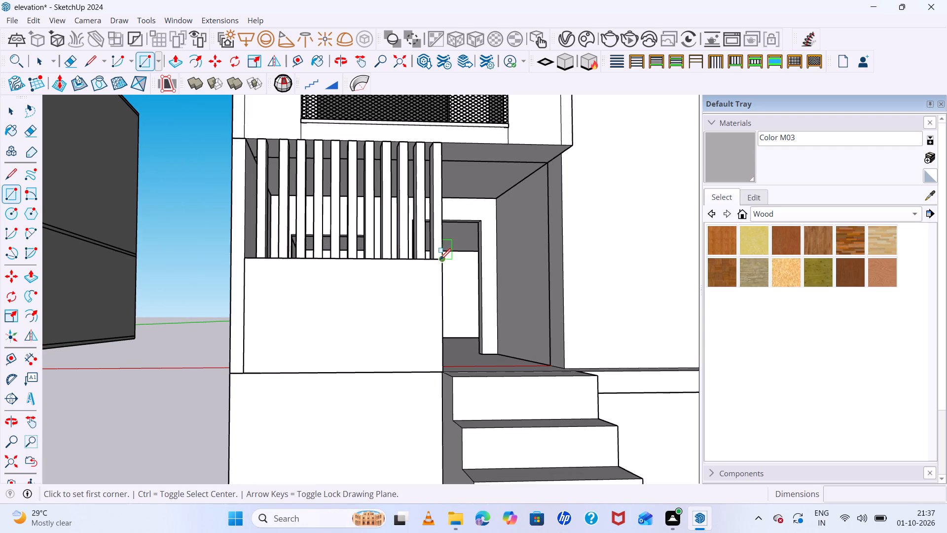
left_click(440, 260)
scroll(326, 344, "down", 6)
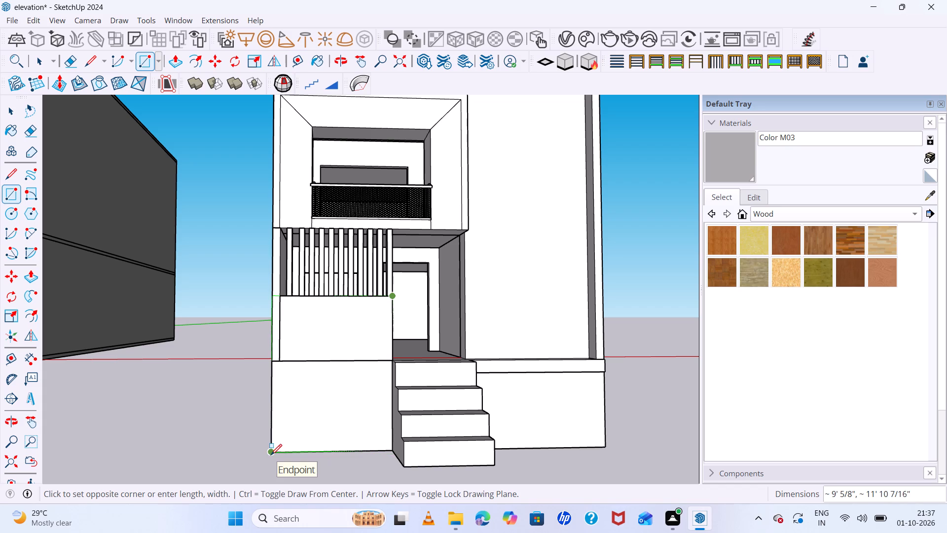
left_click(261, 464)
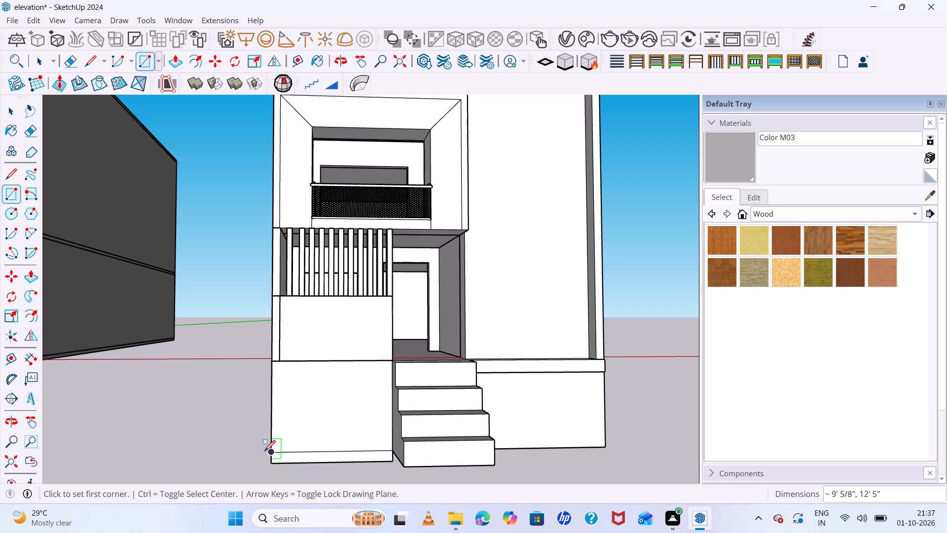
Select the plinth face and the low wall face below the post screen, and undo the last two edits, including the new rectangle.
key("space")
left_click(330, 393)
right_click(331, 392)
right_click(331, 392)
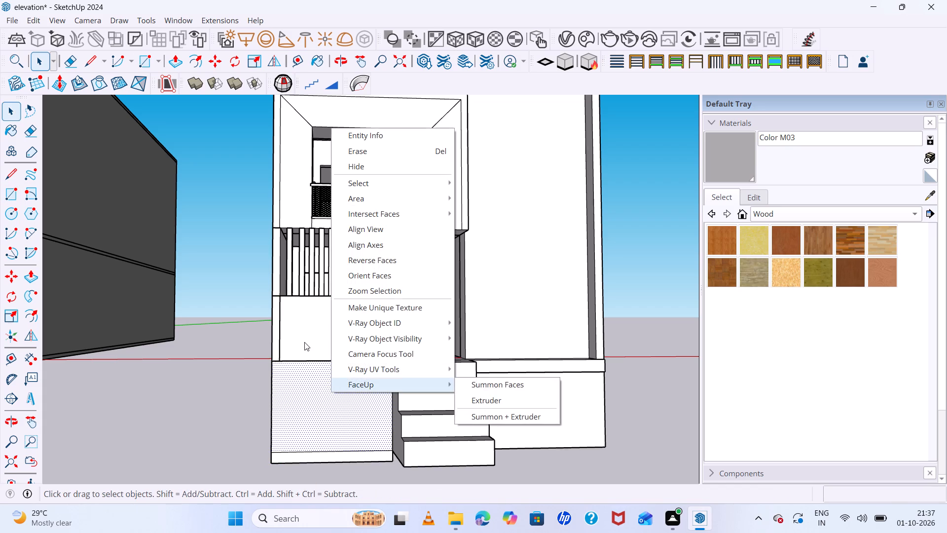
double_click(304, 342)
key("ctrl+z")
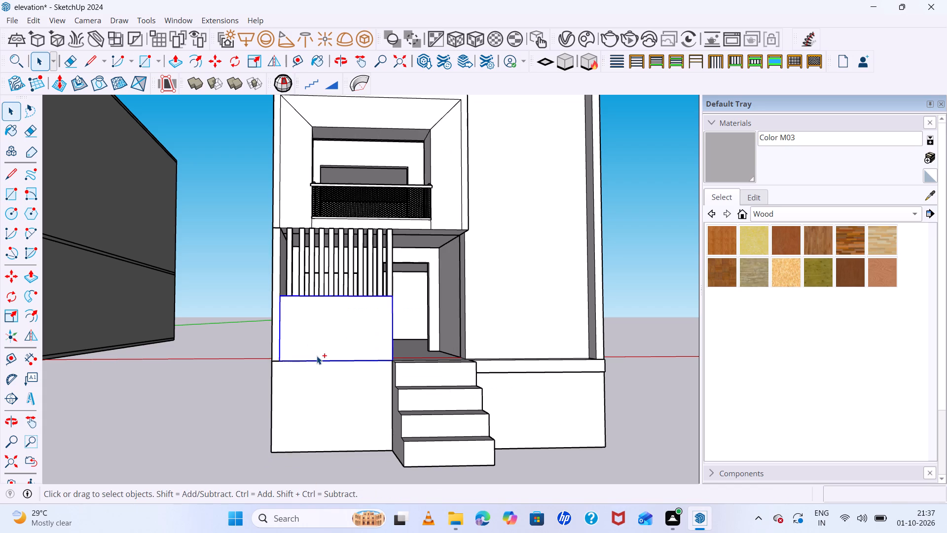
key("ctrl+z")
Examine the building's side, plinth and entrance steps from several angles, and clear the selection.
scroll(363, 368, "down", 5)
middle_click_drag(366, 386, 673, 371)
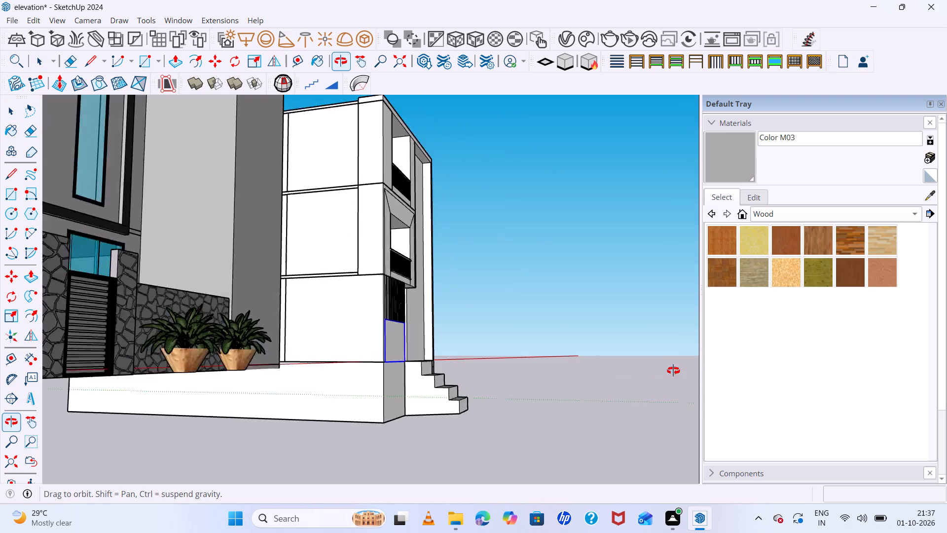
middle_click_drag(673, 371, 386, 393)
scroll(299, 366, "down", 6)
key("space")
middle_click_drag(343, 412, 348, 407)
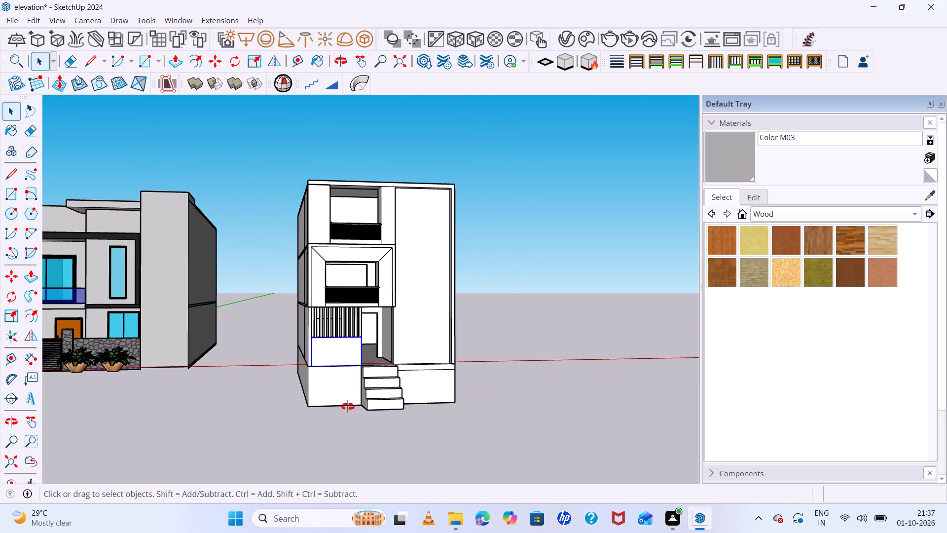
middle_click_drag(348, 407, 356, 389)
scroll(524, 411, "up", 5)
left_click(529, 377)
scroll(384, 395, "up", 6)
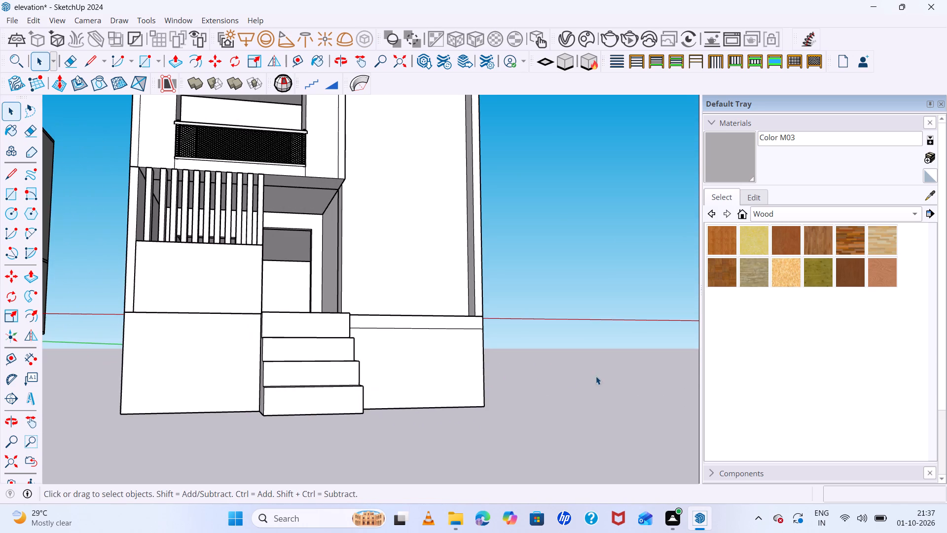
Push/Pull the narrow band along the plinth's top edge, beside the entrance steps, outward about 6 3/16" as a projecting ledge.
middle_click_drag(596, 378, 388, 379)
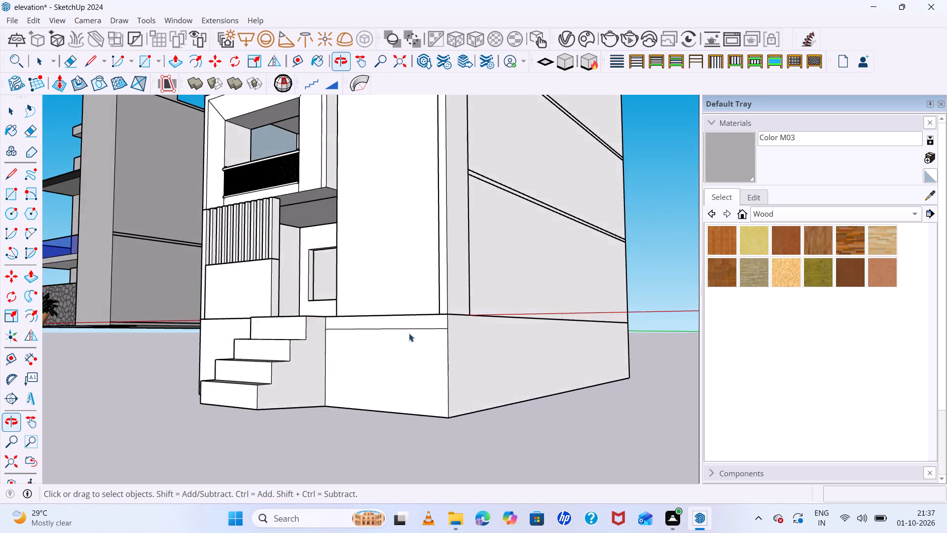
scroll(410, 331, "up", 6)
left_click(435, 317)
key("p")
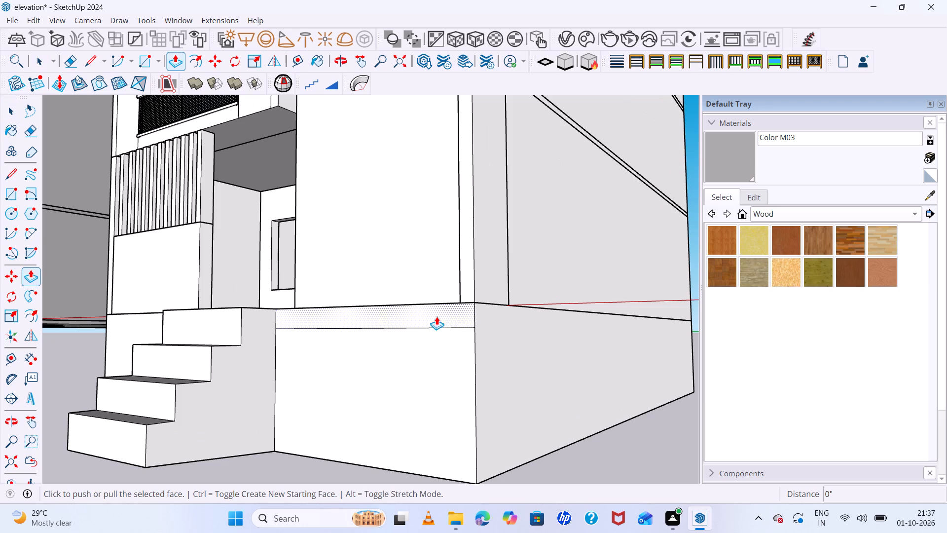
left_click(440, 313)
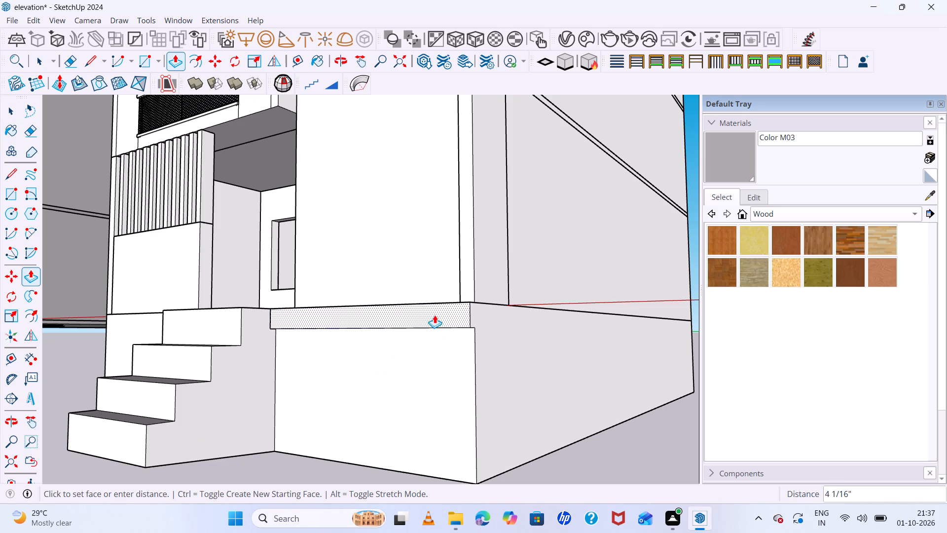
left_click(434, 316)
scroll(415, 414, "down", 11)
middle_click_drag(376, 429, 396, 434)
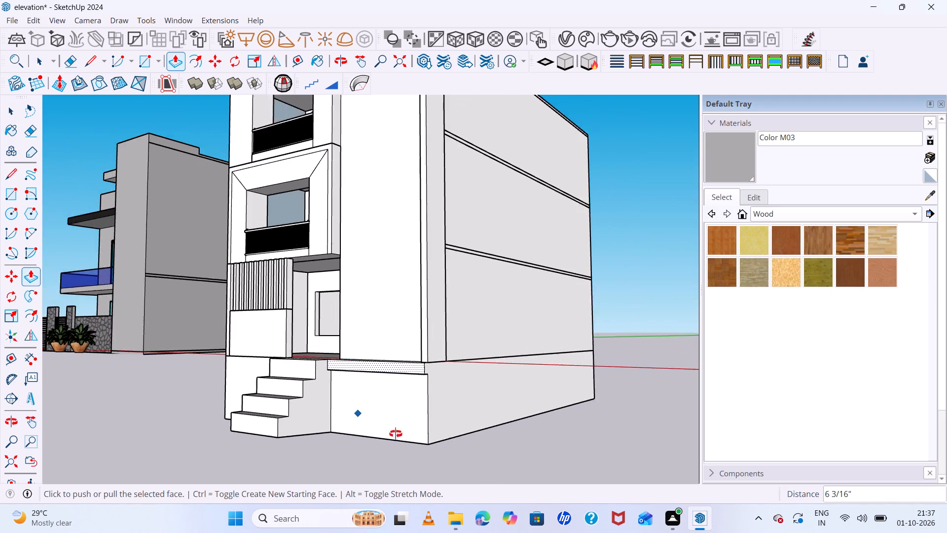
middle_click_drag(396, 434, 560, 532)
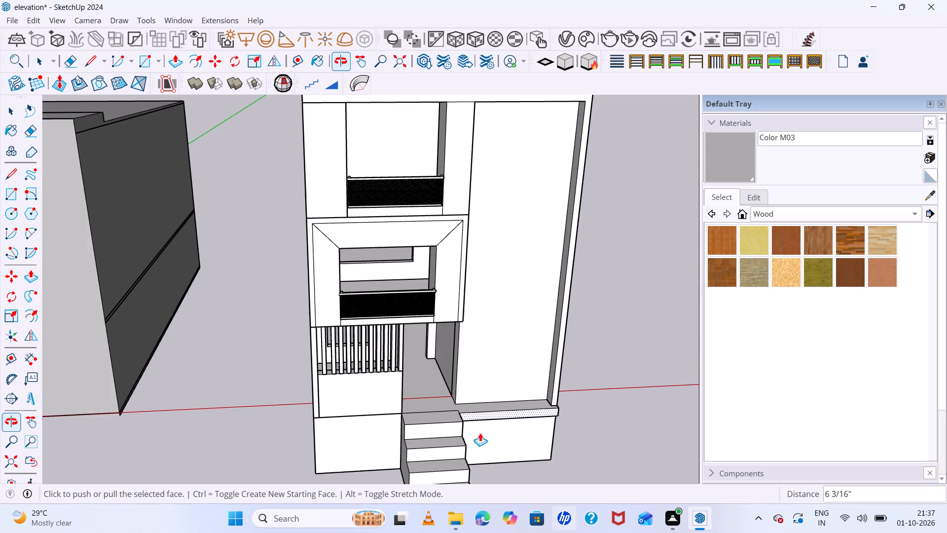
scroll(448, 403, "down", 5)
middle_click_drag(509, 462, 480, 362)
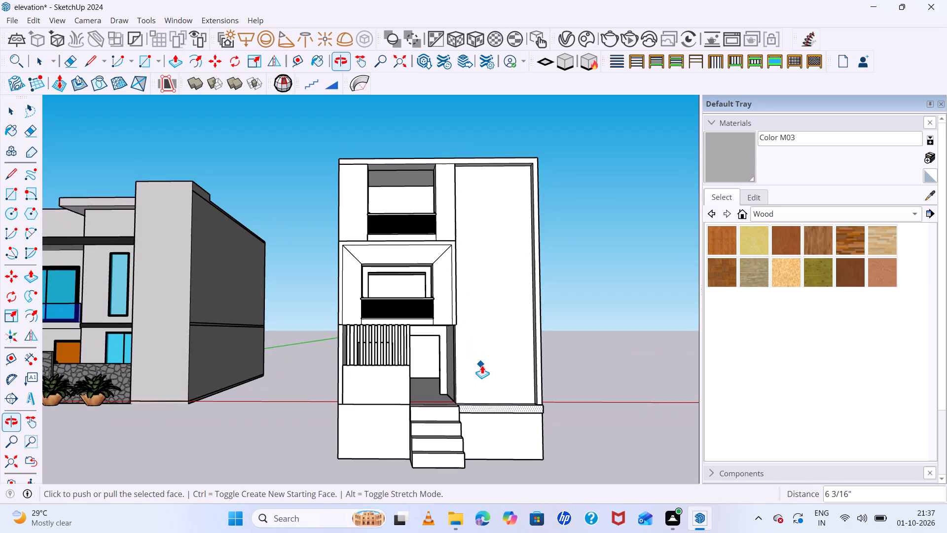
scroll(556, 431, "up", 4)
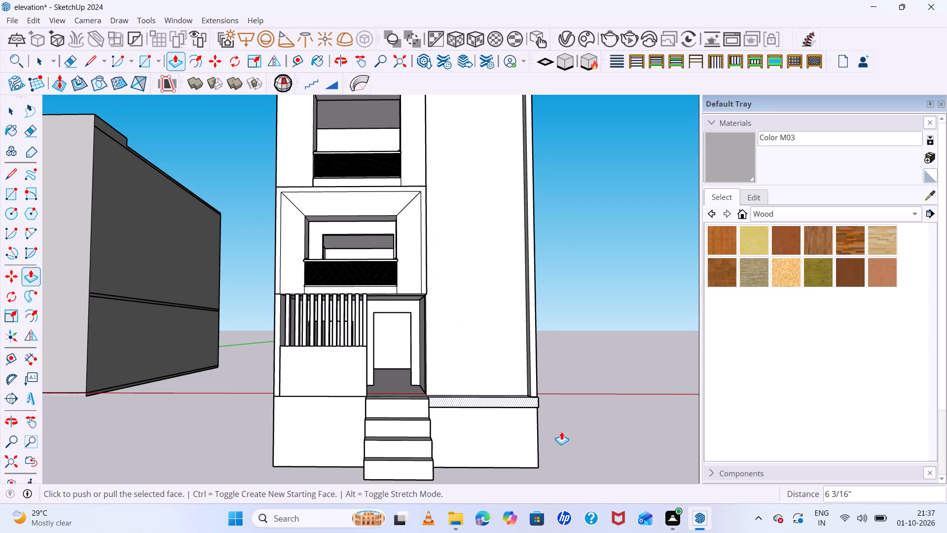
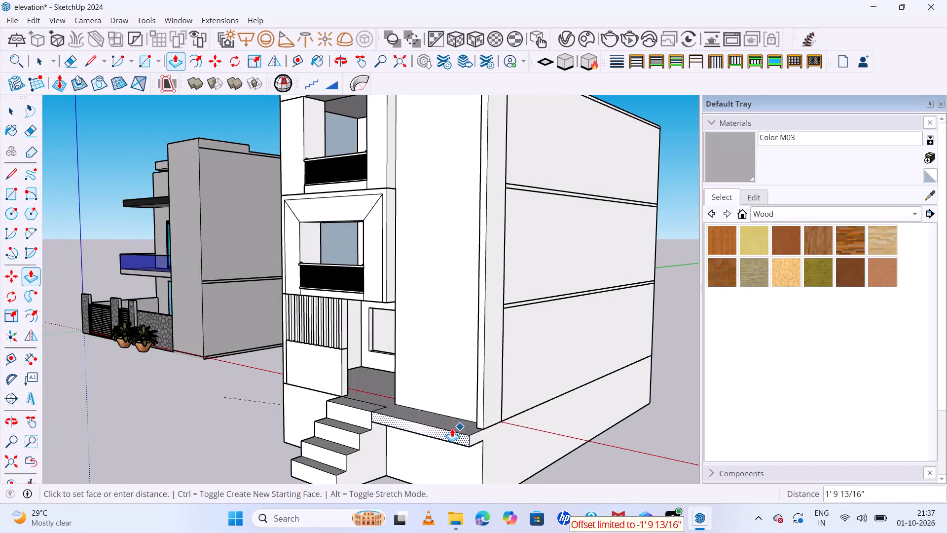
Push/Pull the front face of the plinth-top ledge beside the entrance steps, moving it back toward the plinth by about 1' 5 1/16".
left_click(455, 435)
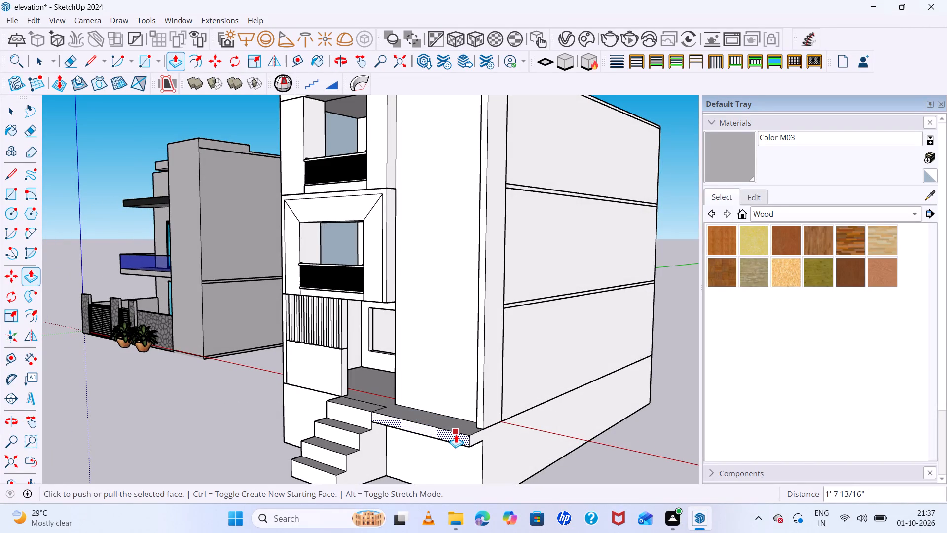
left_click(456, 434)
left_click(465, 429)
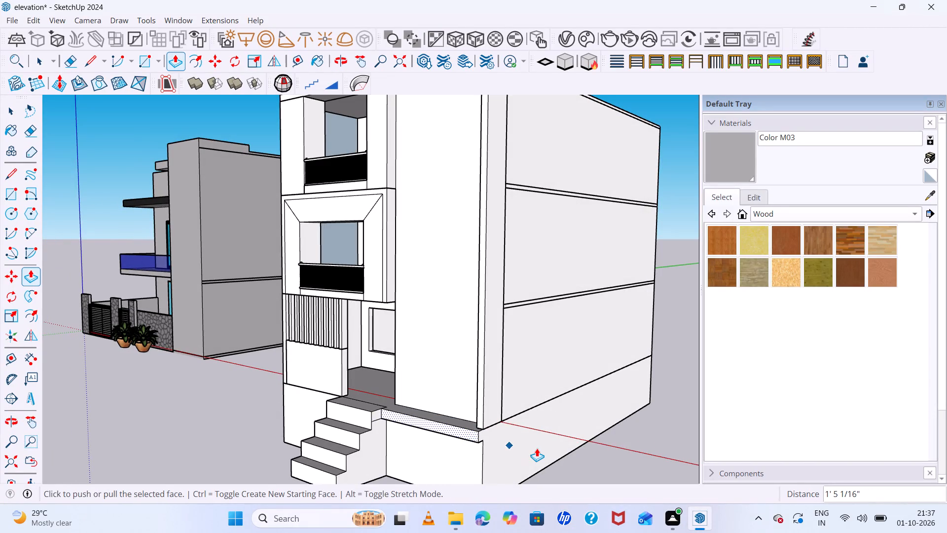
Examine the white building's front elevation, ledge and balconies, and the neighbouring two-storey house's facade, from several angles and distances.
scroll(537, 448, "down", 5)
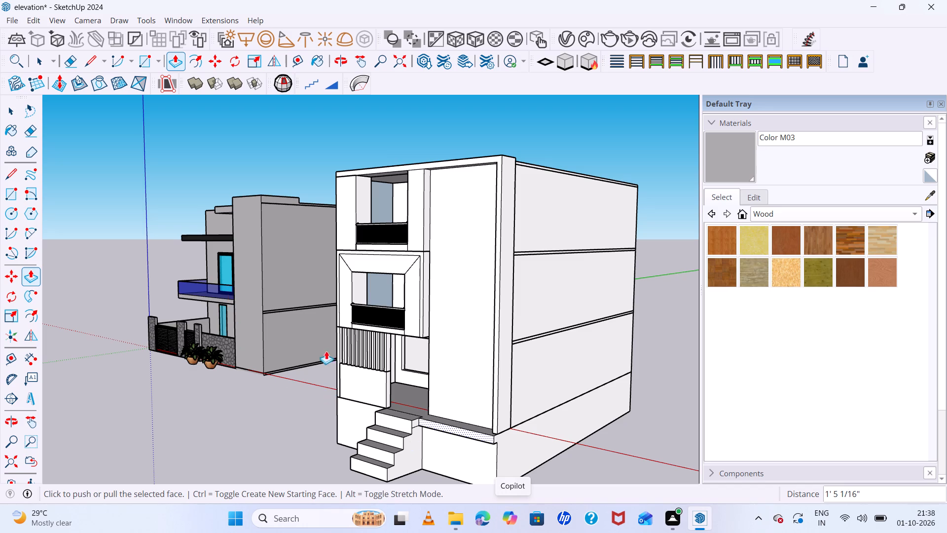
middle_click_drag(486, 345, 771, 399)
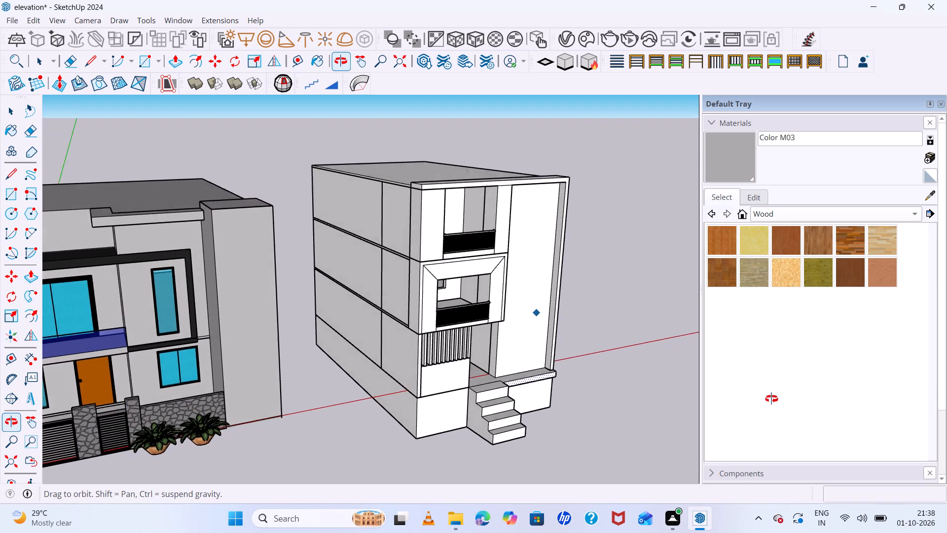
middle_click_drag(771, 399, 575, 272)
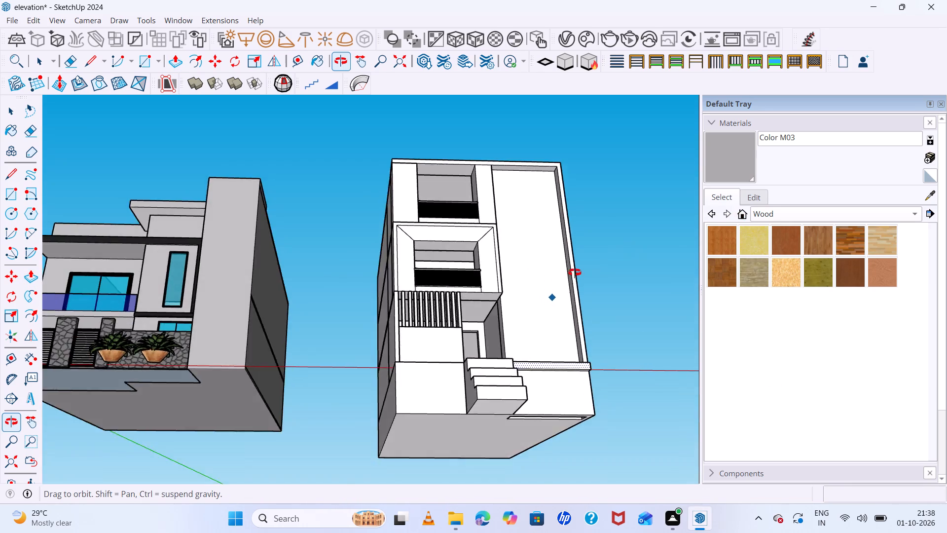
middle_click_drag(575, 272, 552, 281)
scroll(96, 321, "up", 5)
scroll(186, 345, "up", 5)
middle_click_drag(305, 408, 349, 441)
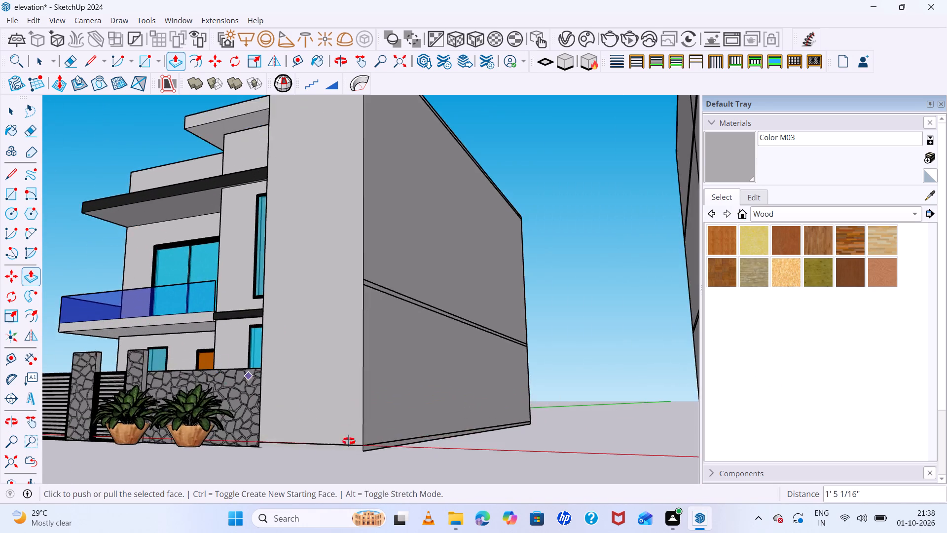
middle_click_drag(349, 441, 407, 457)
scroll(377, 402, "up", 1)
scroll(334, 369, "down", 19)
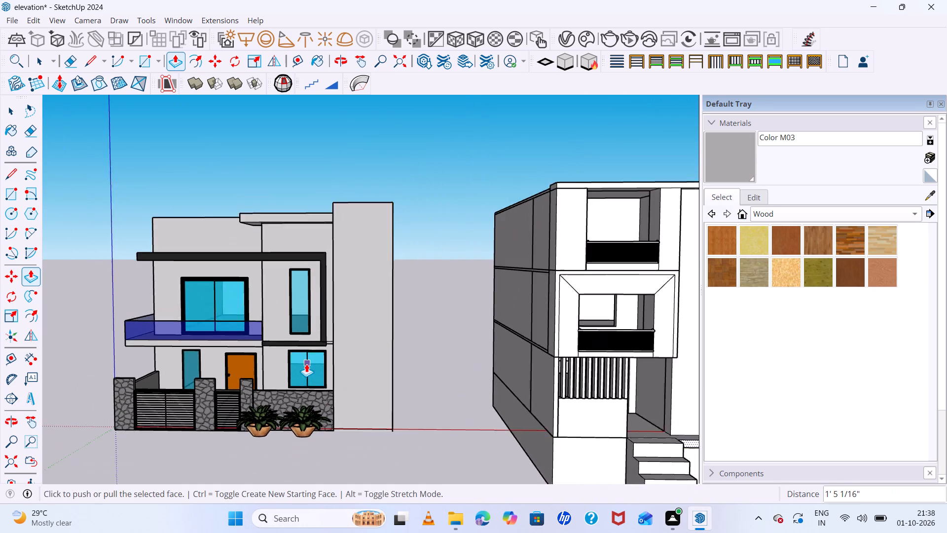
scroll(674, 314, "up", 12)
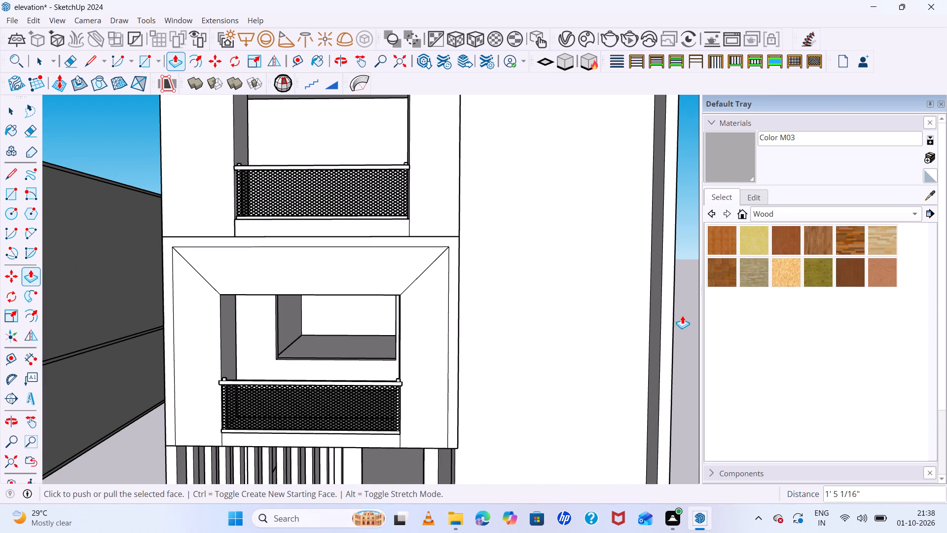
scroll(442, 357, "down", 11)
middle_click_drag(535, 381, 552, 435)
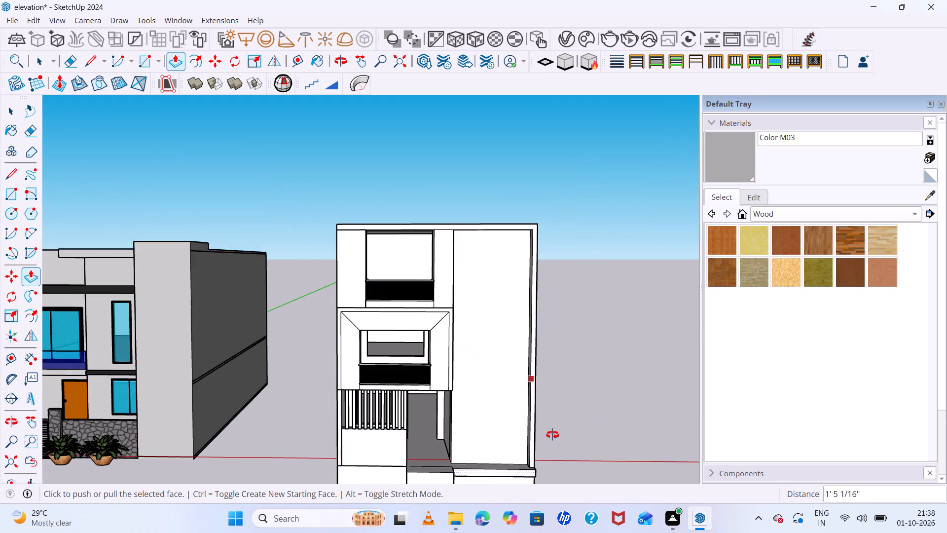
middle_click_drag(552, 435, 542, 292)
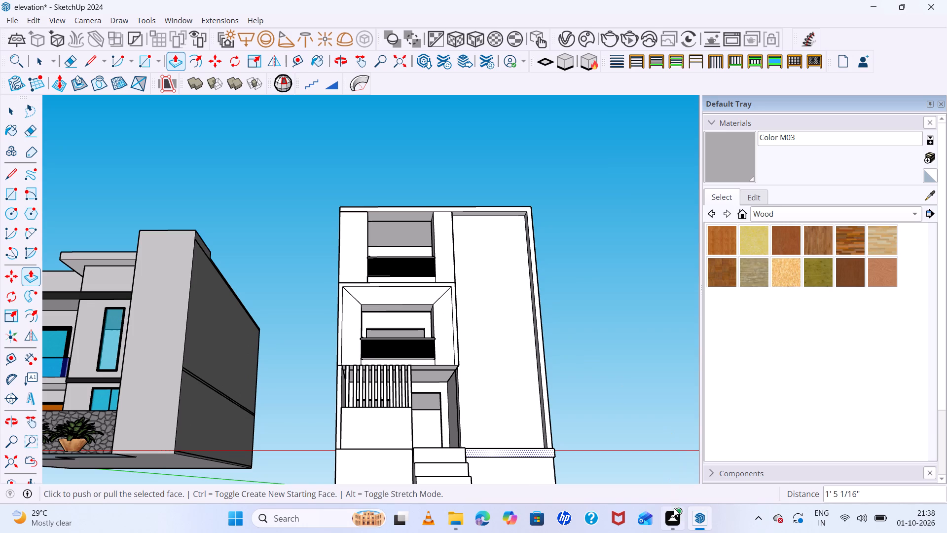
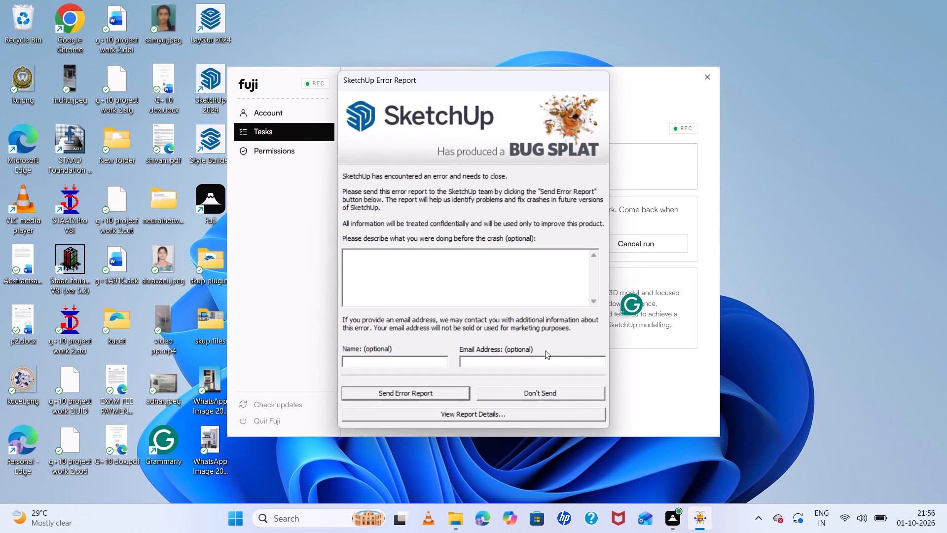
Dismiss the SketchUp error report without sending it.
left_click(541, 397)
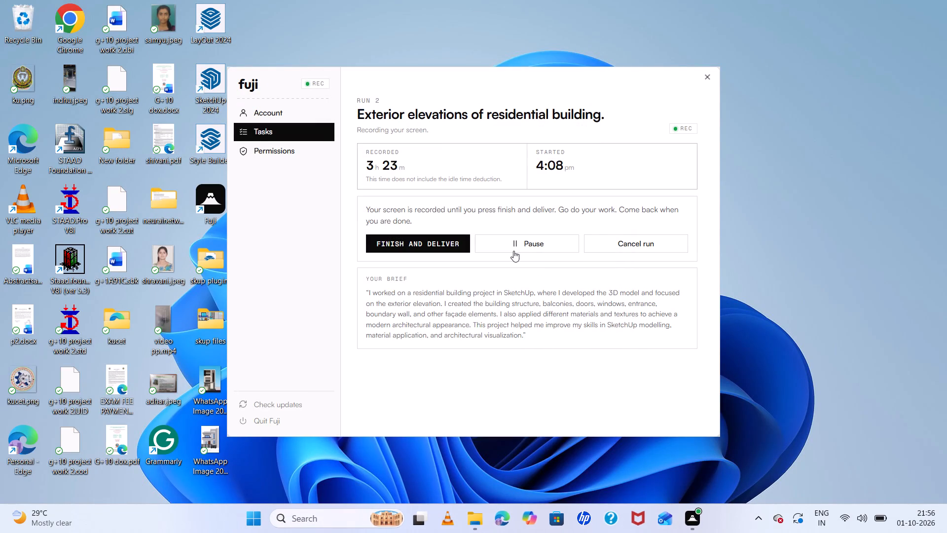
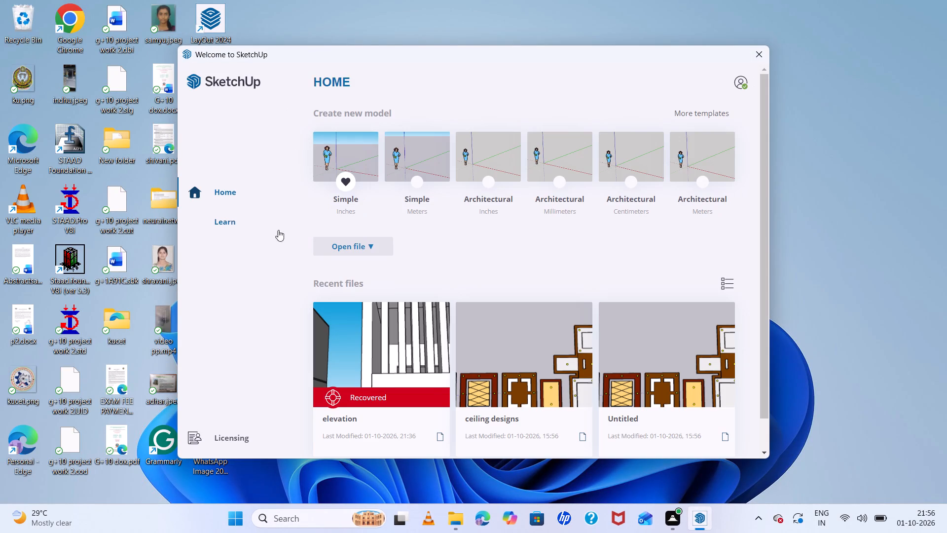
Open the recovered elevation model from the recent files.
left_click(380, 356)
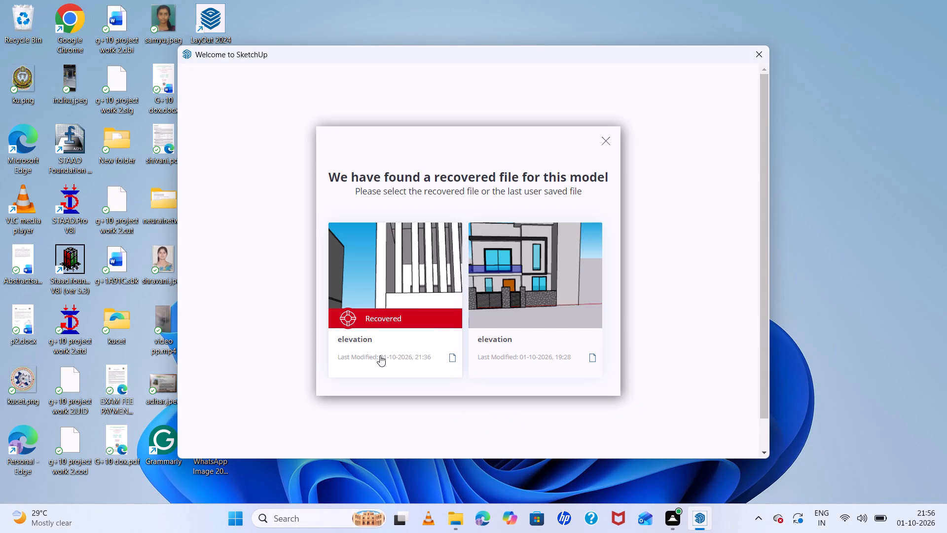
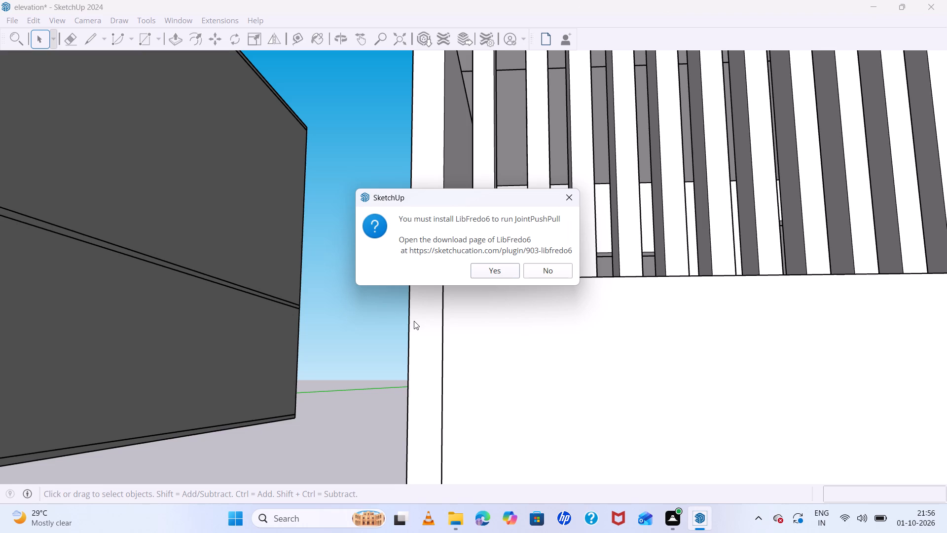
Dismiss the LibFredo6 installation prompt, close its download page in the browser and return to the elevation model in SketchUp.
left_click(500, 272)
scroll(475, 253, "down", 8)
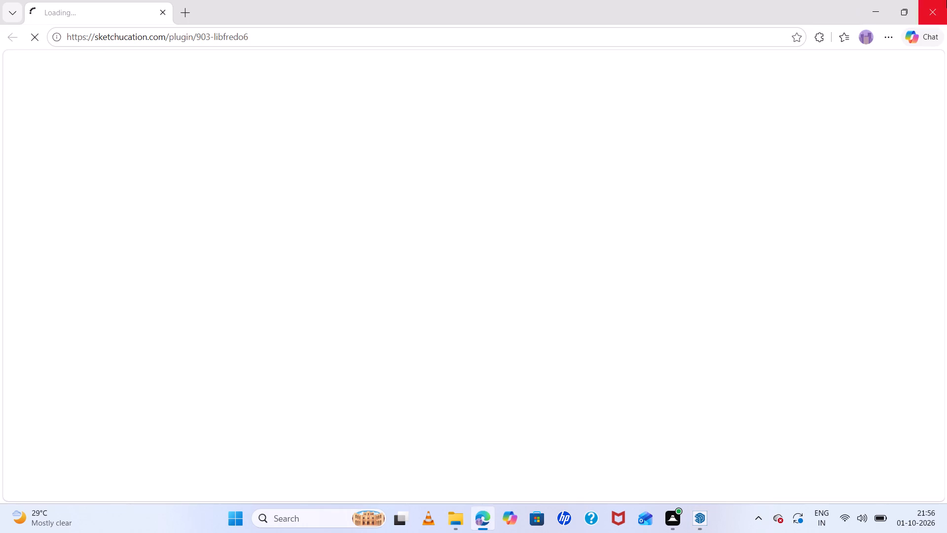
left_click(939, 11)
scroll(630, 187, "down", 6)
scroll(582, 210, "down", 3)
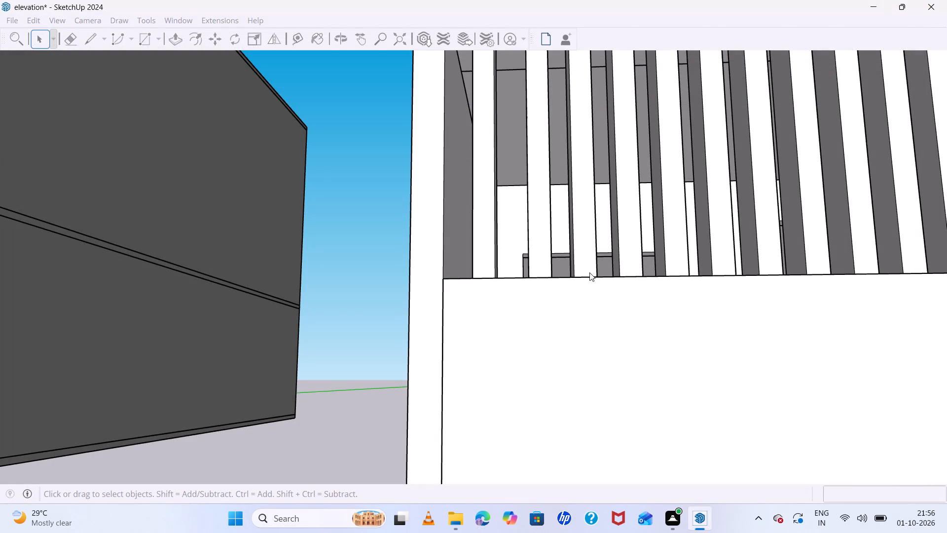
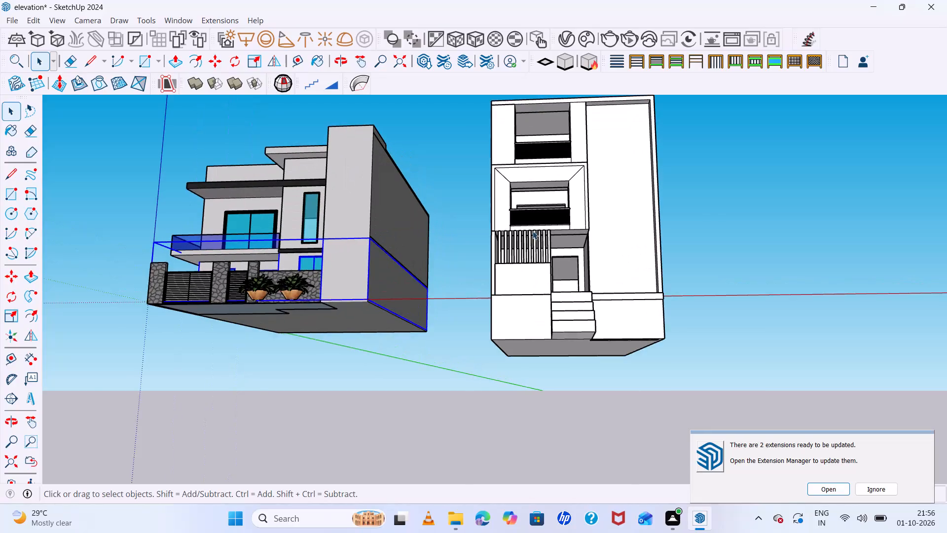
Ignore the notice about extensions that are ready for updating.
scroll(534, 231, "up", 4)
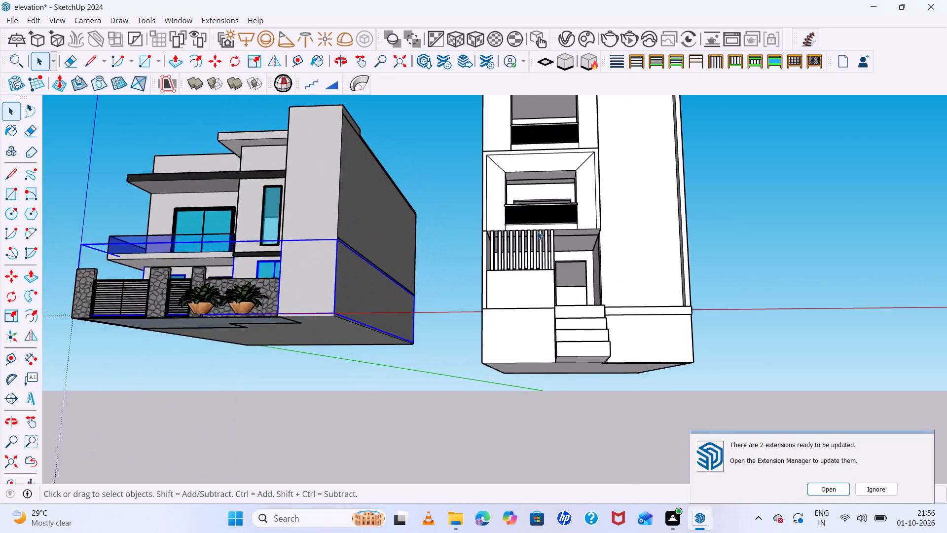
scroll(537, 231, "up", 1)
scroll(542, 231, "down", 6)
scroll(608, 225, "down", 4)
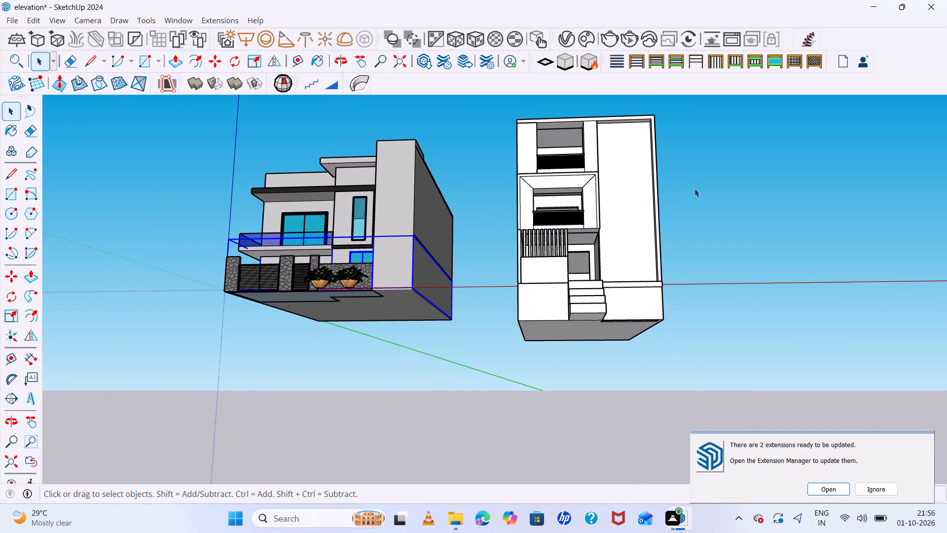
scroll(694, 189, "up", 5)
left_click(858, 486)
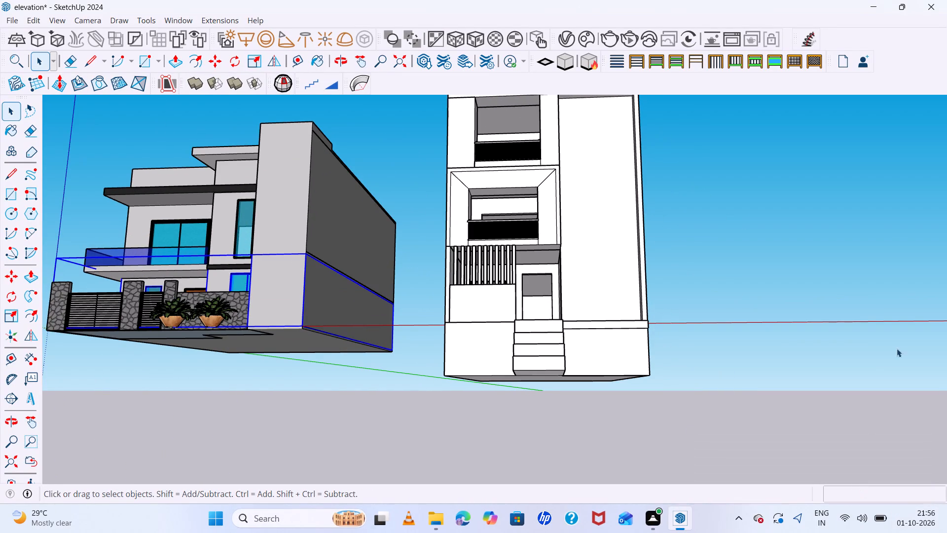
Examine the white building's front, opening and leaving the low wall group beneath the post screen.
scroll(594, 282, "down", 6)
scroll(699, 129, "up", 4)
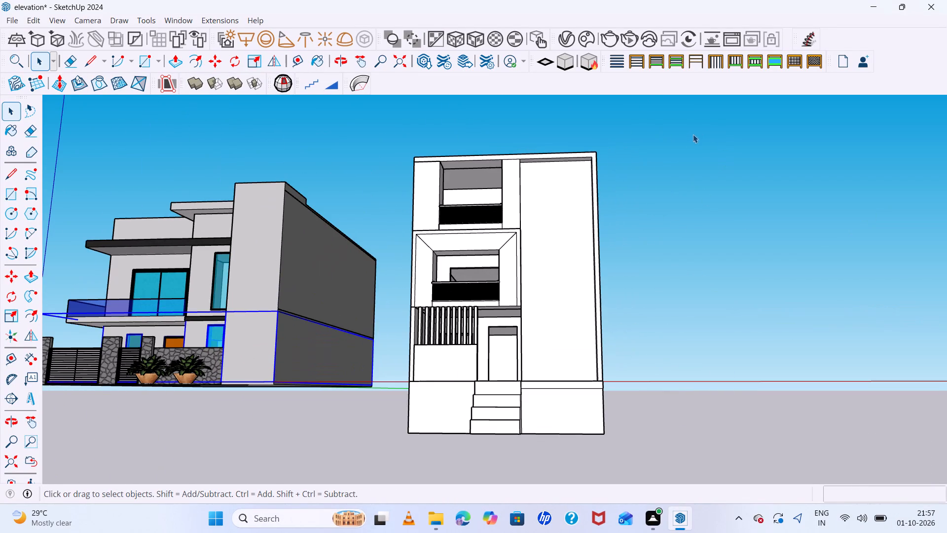
middle_click_drag(690, 181, 701, 235)
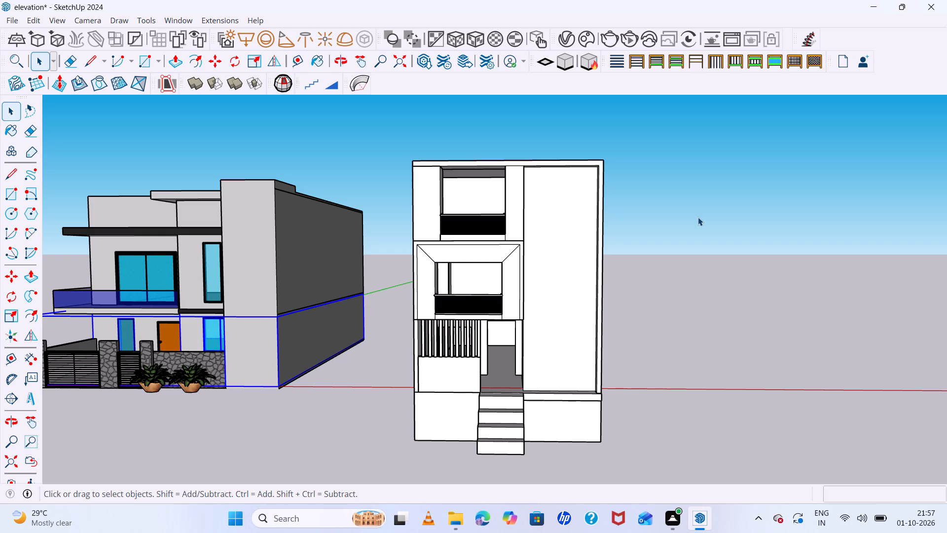
scroll(573, 294, "up", 6)
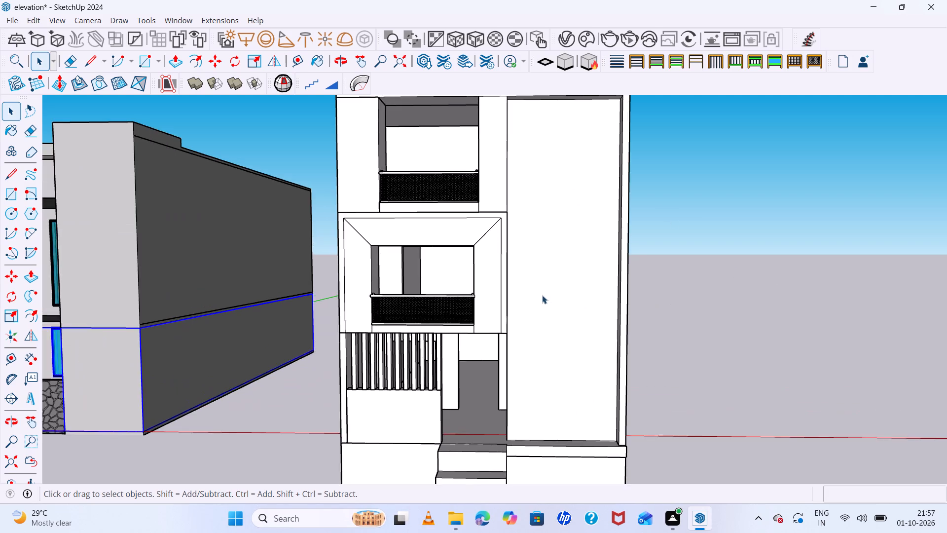
scroll(540, 295, "up", 4)
middle_click_drag(517, 303, 551, 329)
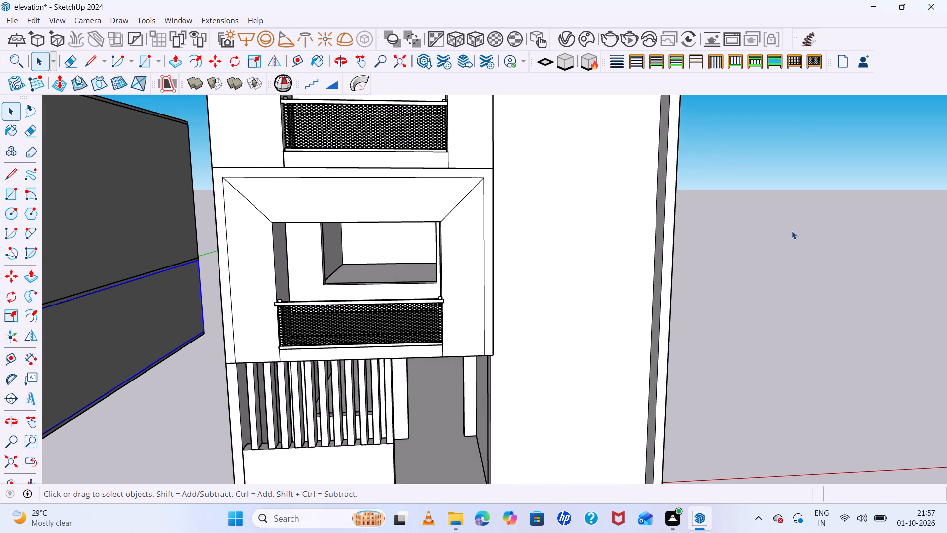
scroll(564, 245, "down", 5)
scroll(610, 253, "down", 4)
scroll(587, 249, "up", 5)
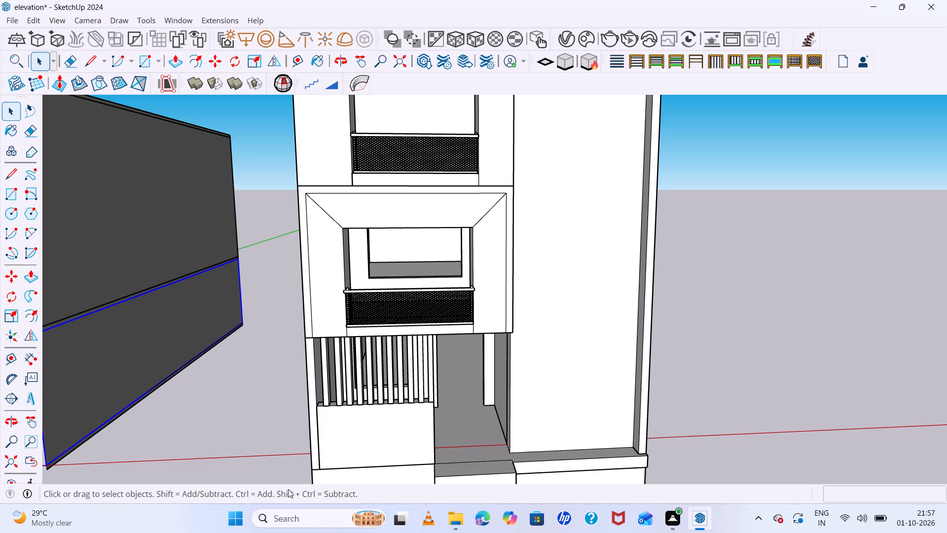
left_click(365, 434)
scroll(363, 433, "up", 4)
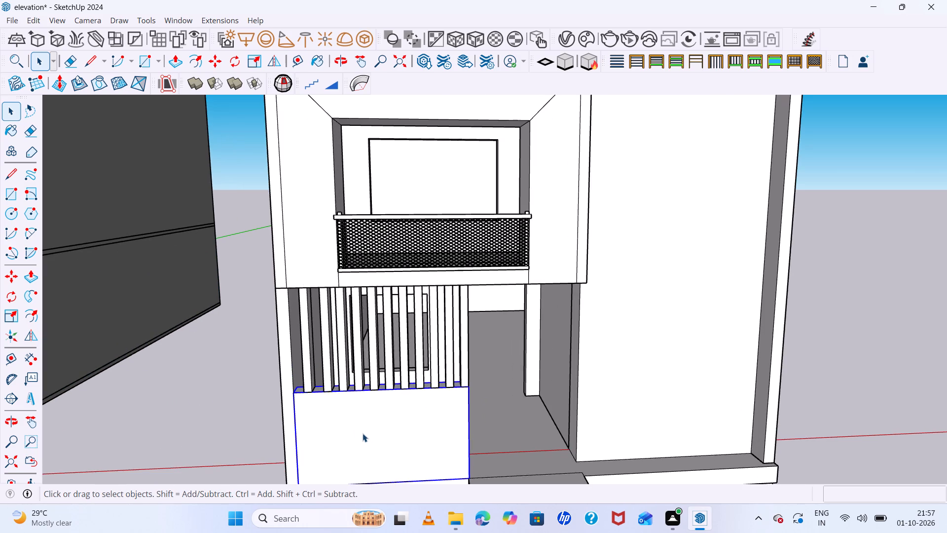
triple_click(363, 433)
scroll(363, 431, "down", 10)
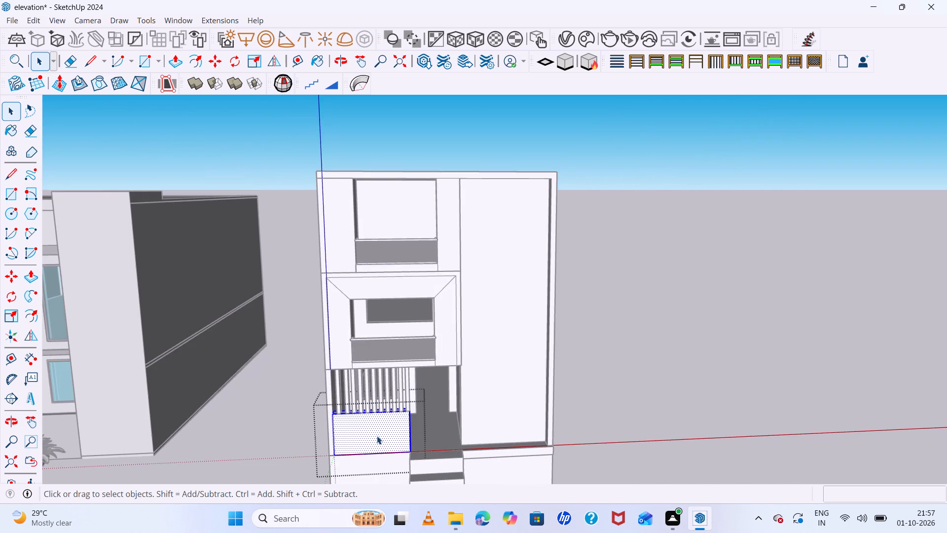
middle_click_drag(379, 421, 384, 358)
key("space")
left_click(603, 389)
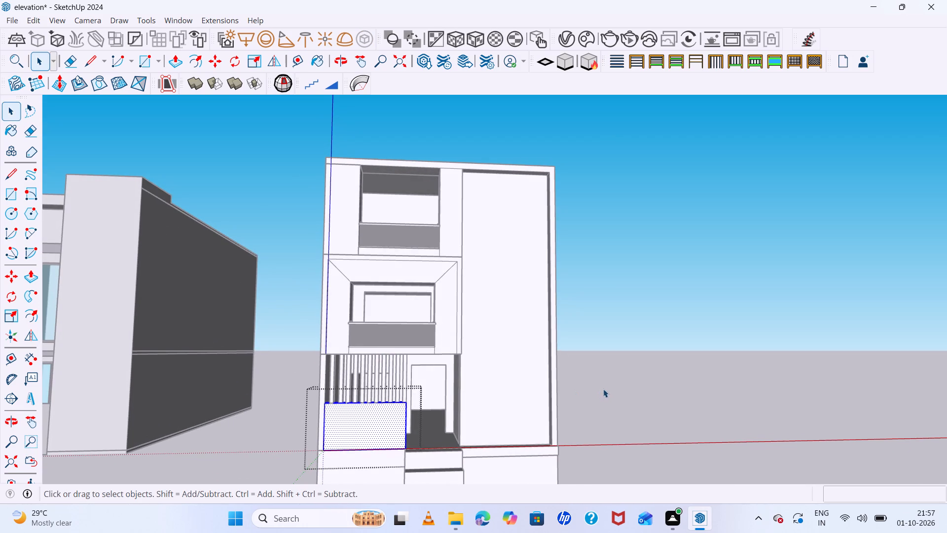
Draw a rectangle about 4' 6" wide and 8' 6" high over the ground-floor entrance doorway and select its face.
scroll(459, 381, "down", 8)
middle_click_drag(455, 379, 453, 420)
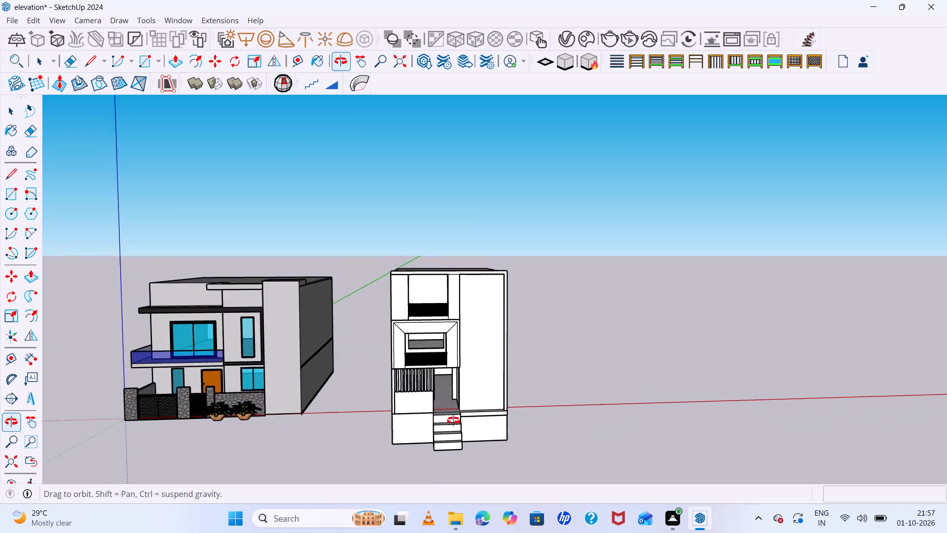
middle_click_drag(453, 420, 453, 421)
scroll(495, 383, "up", 16)
middle_click_drag(441, 388, 441, 370)
scroll(384, 378, "up", 5)
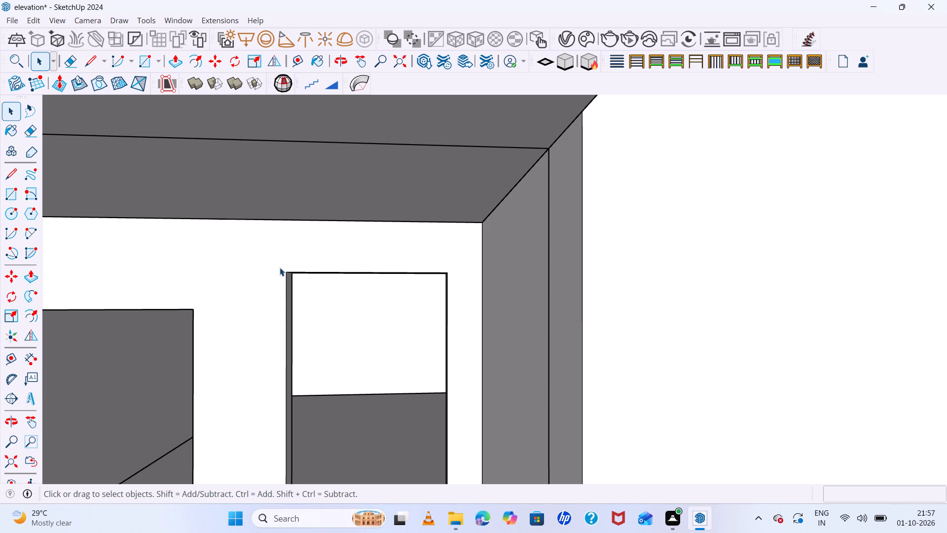
key("r")
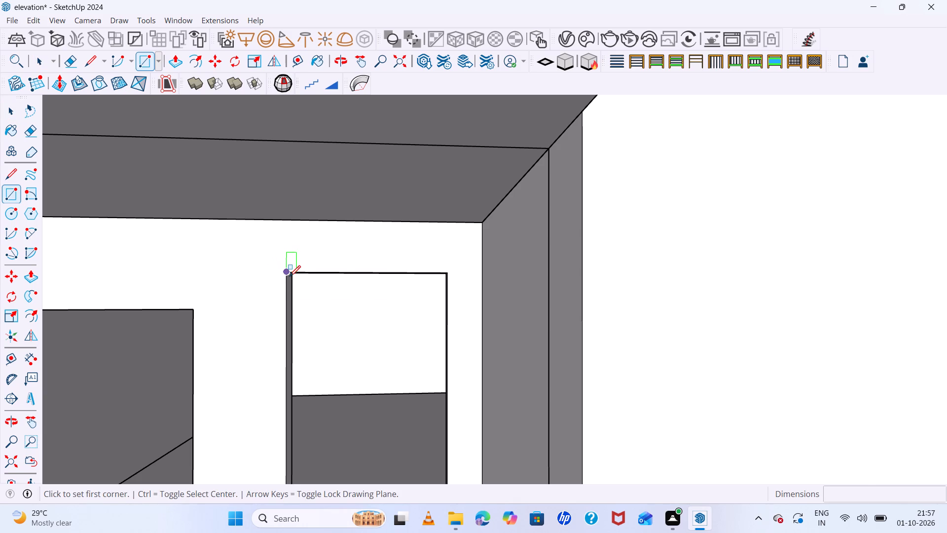
left_click(290, 274)
scroll(318, 296, "down", 5)
scroll(348, 323, "down", 4)
scroll(360, 361, "up", 3)
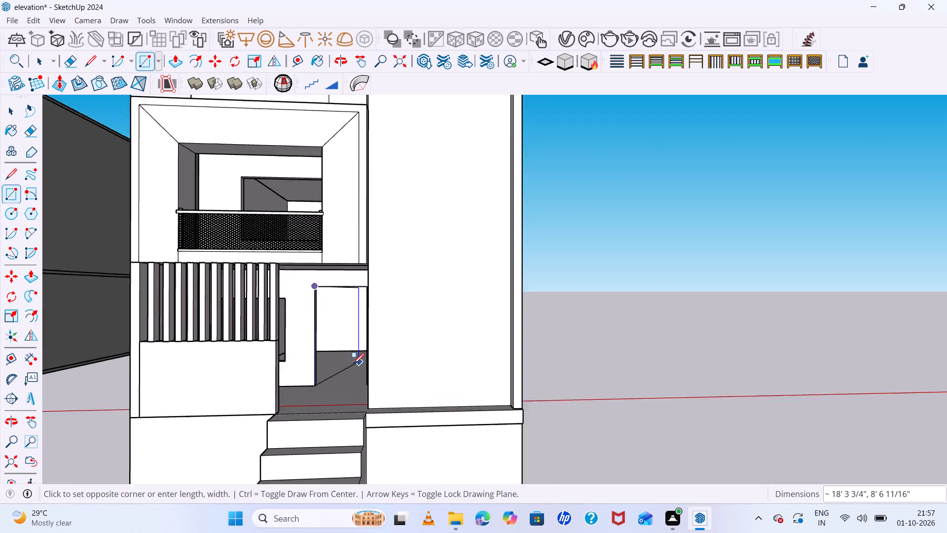
scroll(353, 364, "up", 7)
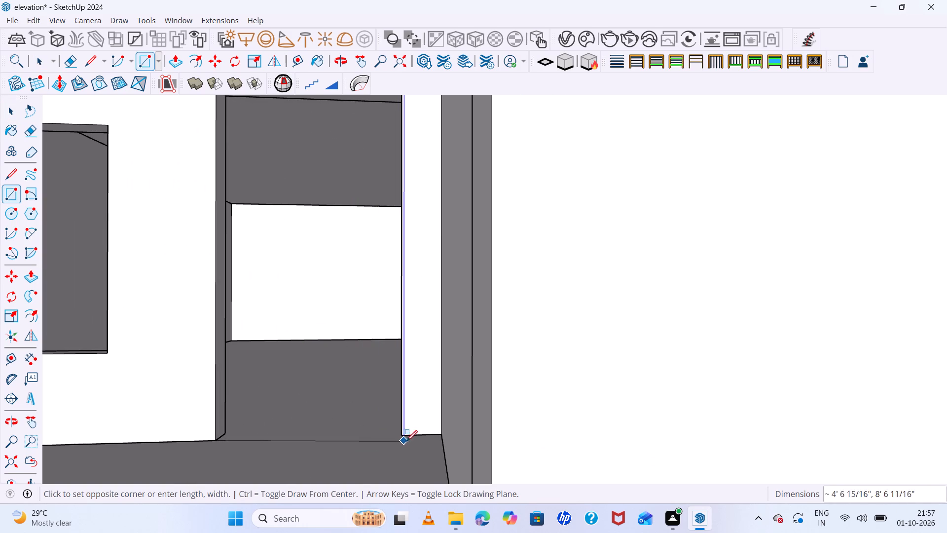
left_click(400, 434)
key("space")
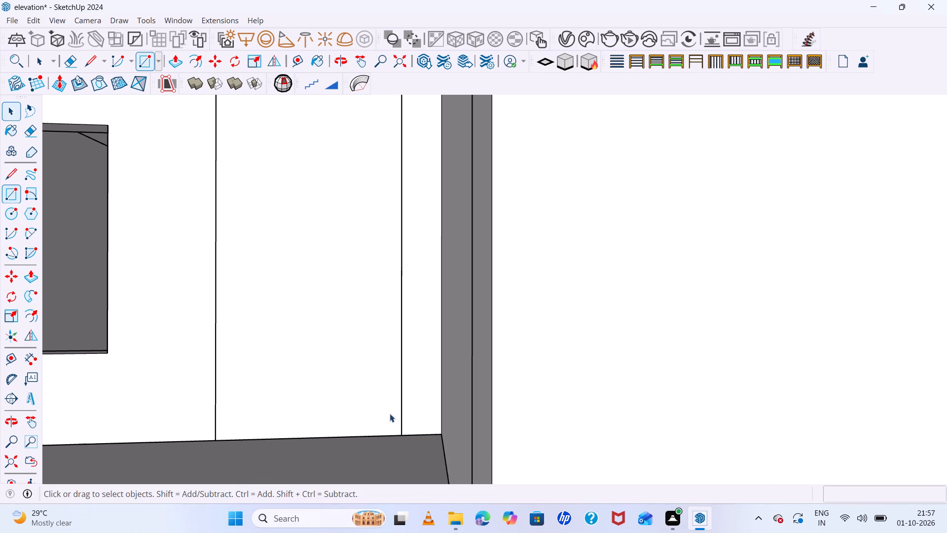
scroll(328, 372, "down", 4)
left_click(325, 370)
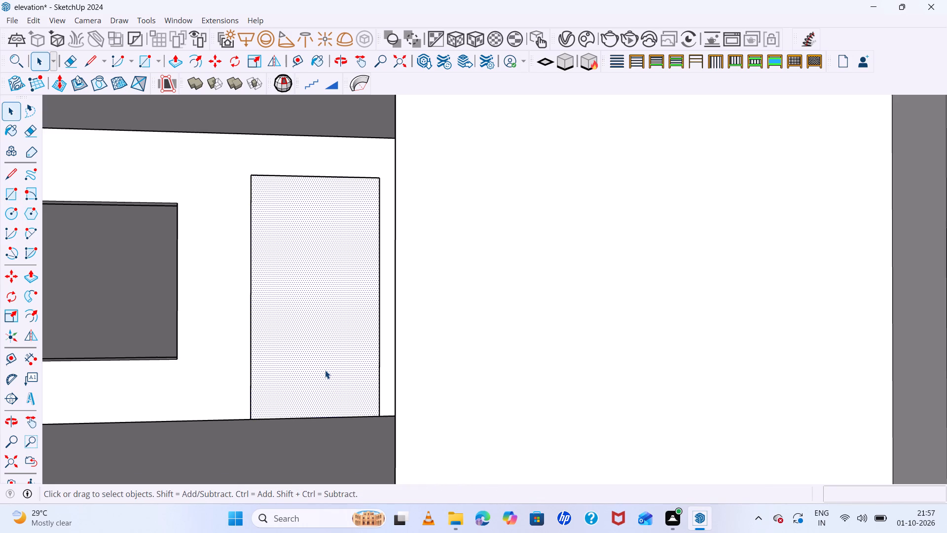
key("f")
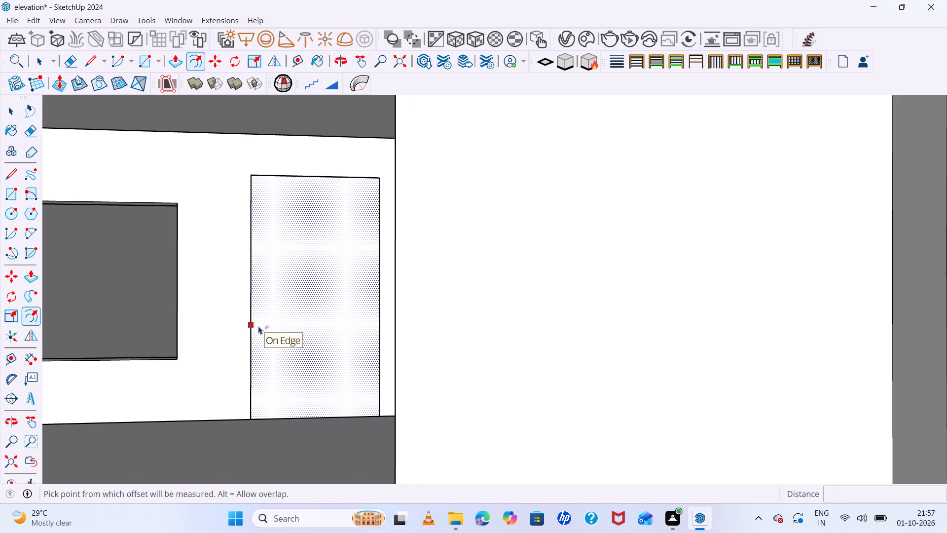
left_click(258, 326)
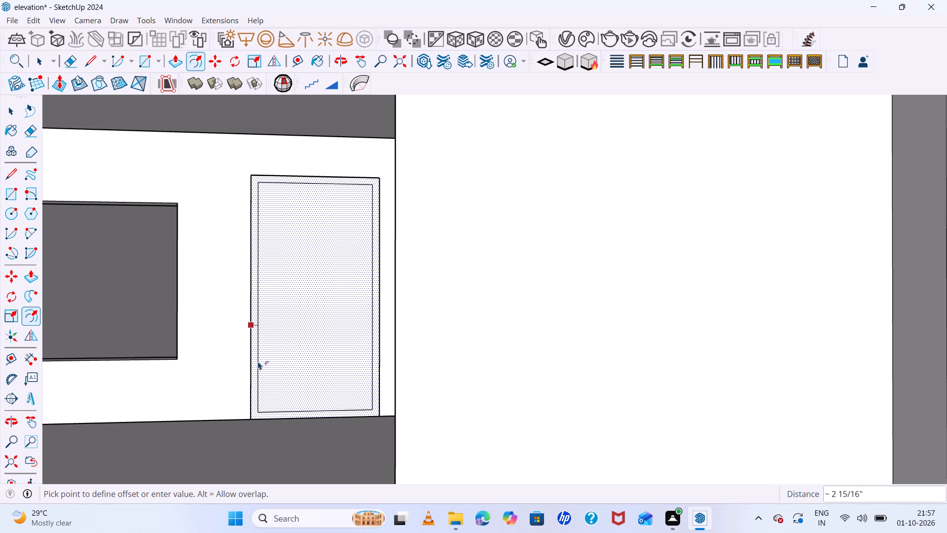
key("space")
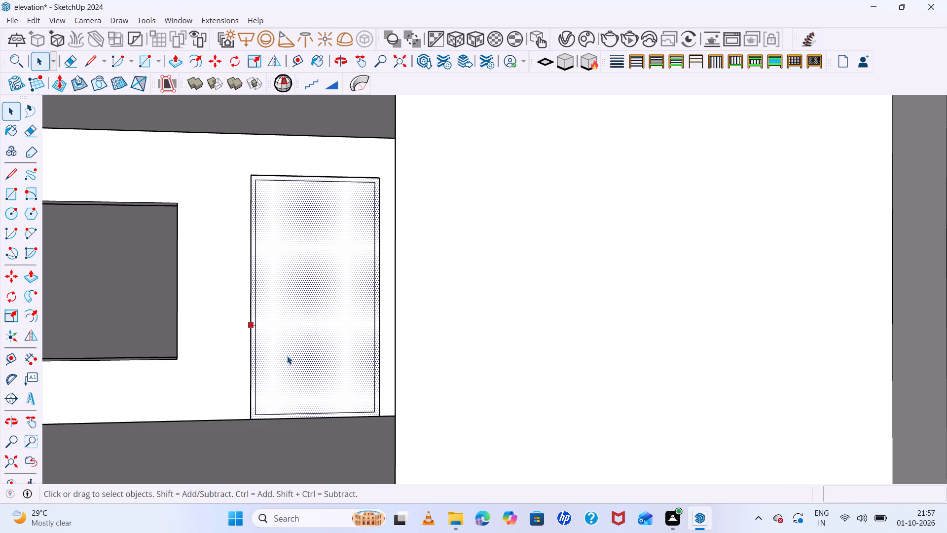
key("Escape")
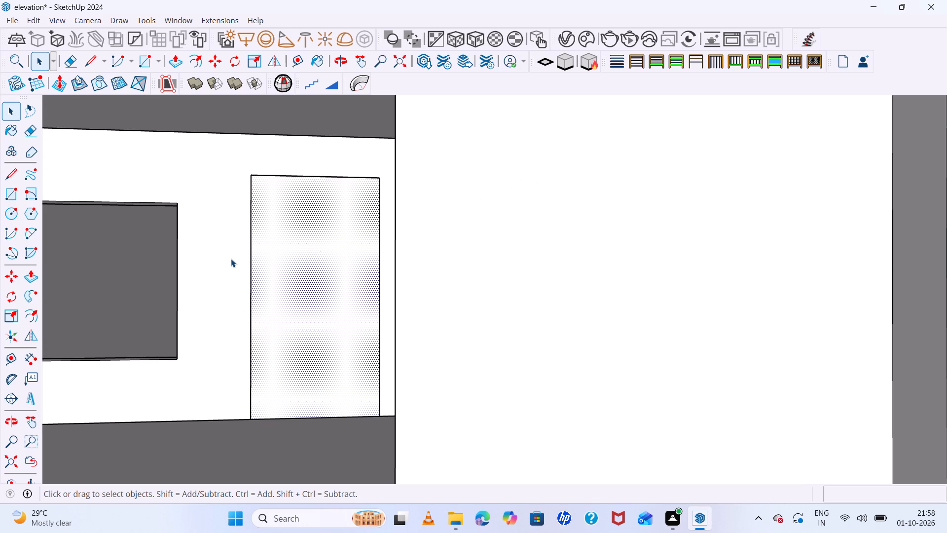
Offset the entrance door face's outline inward by about 2 11/16" for the door frame.
key("f")
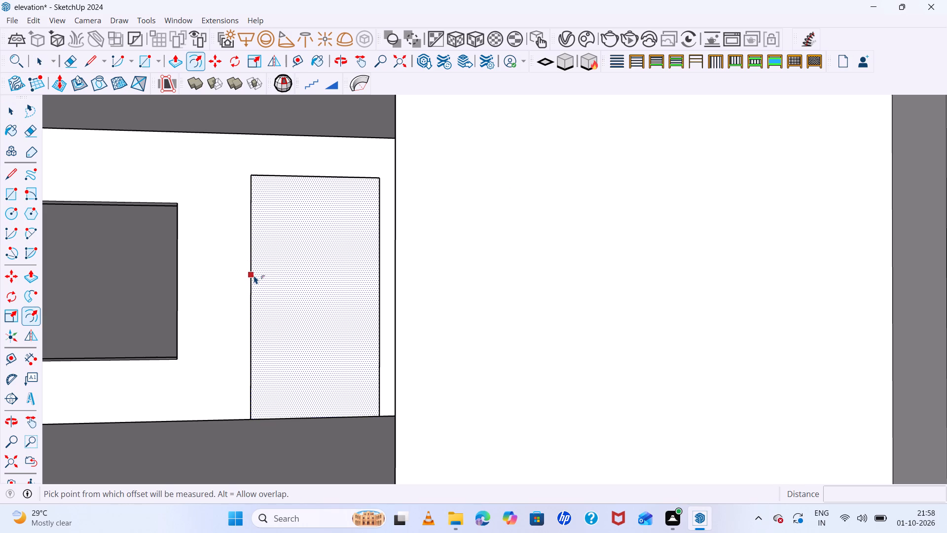
left_click(255, 275)
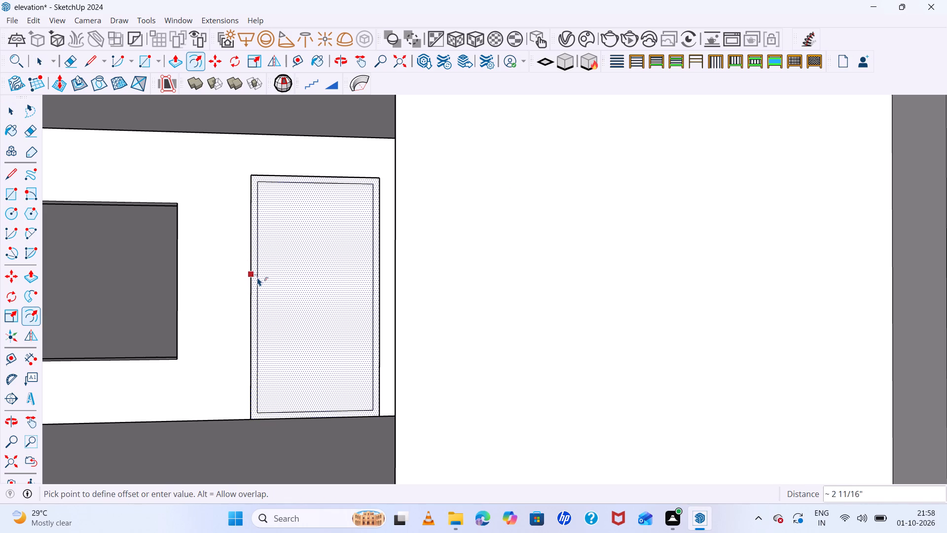
left_click(257, 277)
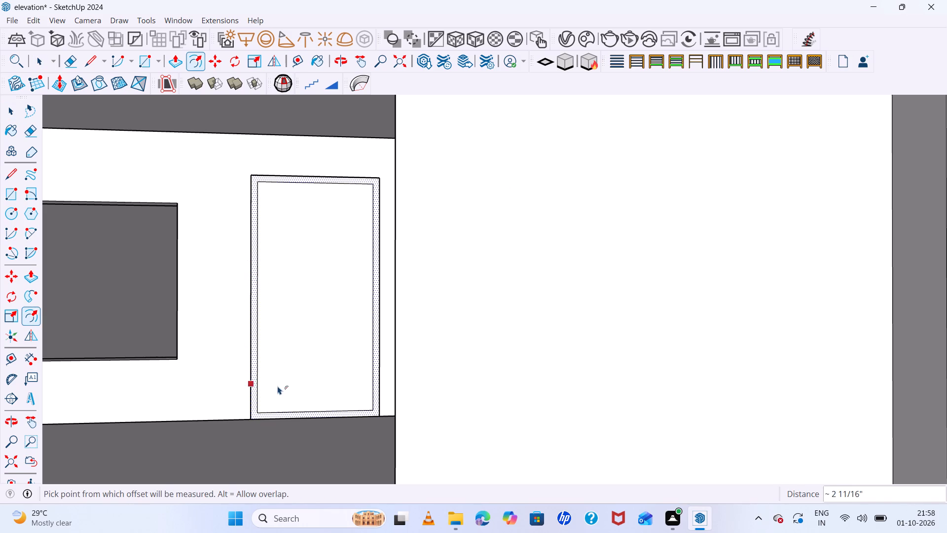
key("space")
Move the inner outline's bottom edge down about 2 11/16" onto the floor line, leaving the frame open at the base.
left_click(299, 411)
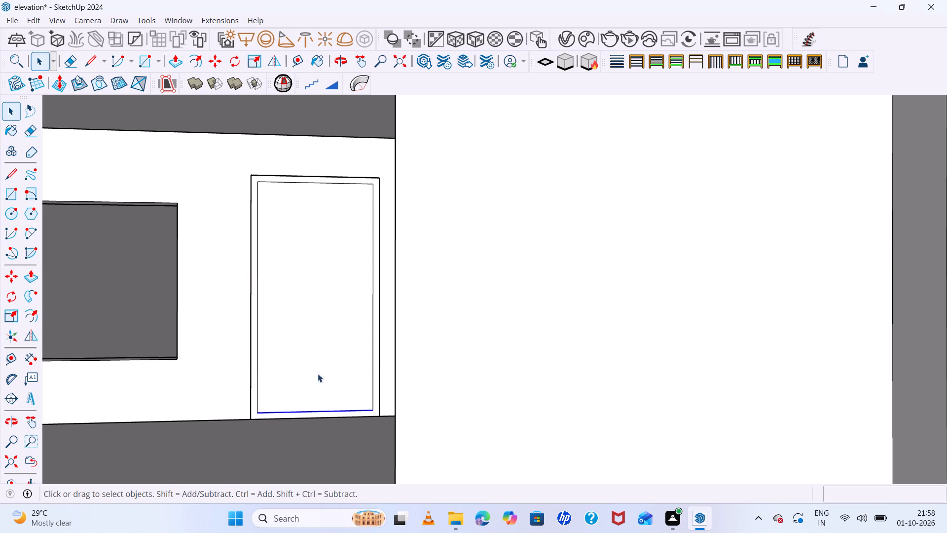
key("m")
scroll(364, 416, "up", 2)
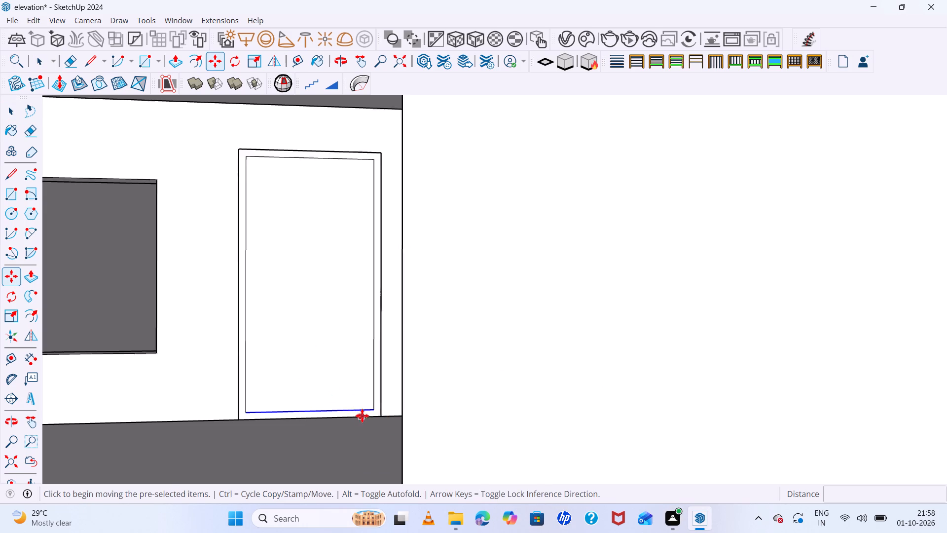
scroll(362, 416, "up", 2)
left_click(380, 409)
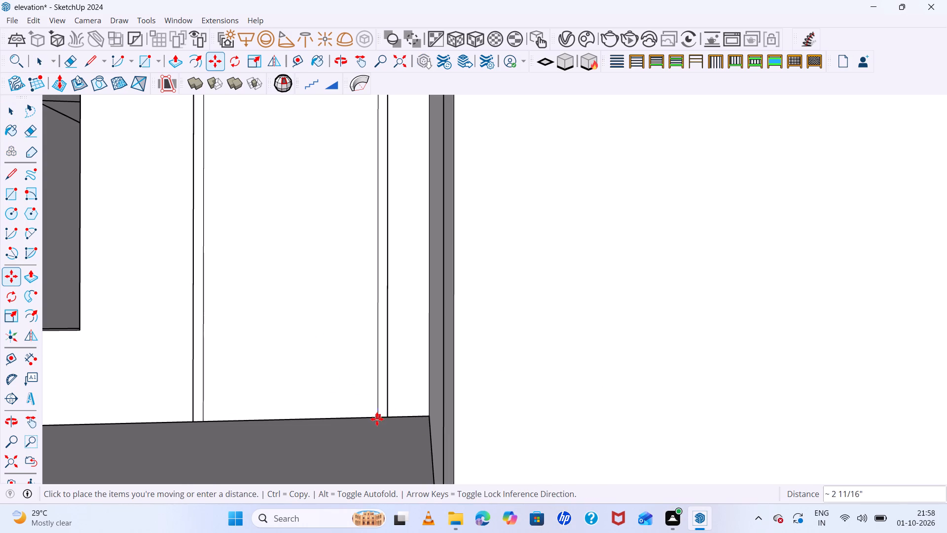
left_click(377, 419)
key("space")
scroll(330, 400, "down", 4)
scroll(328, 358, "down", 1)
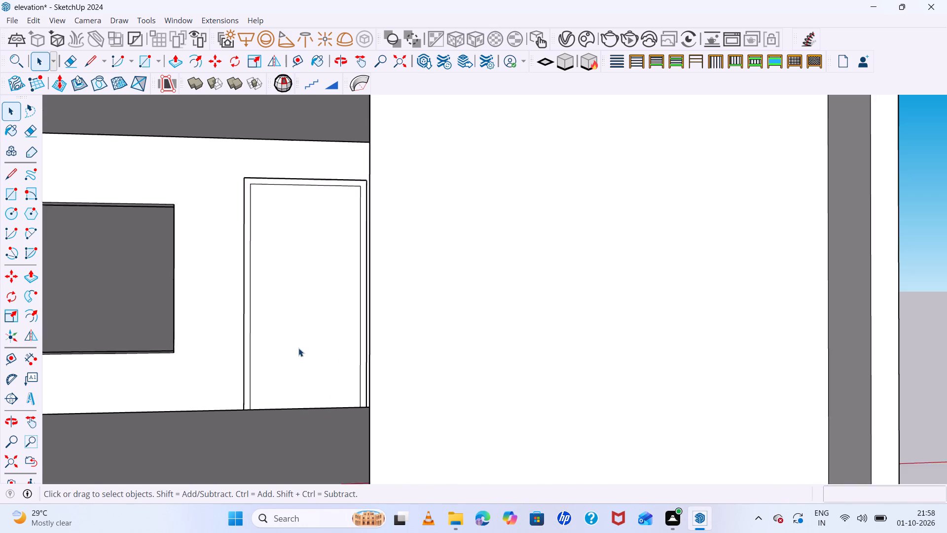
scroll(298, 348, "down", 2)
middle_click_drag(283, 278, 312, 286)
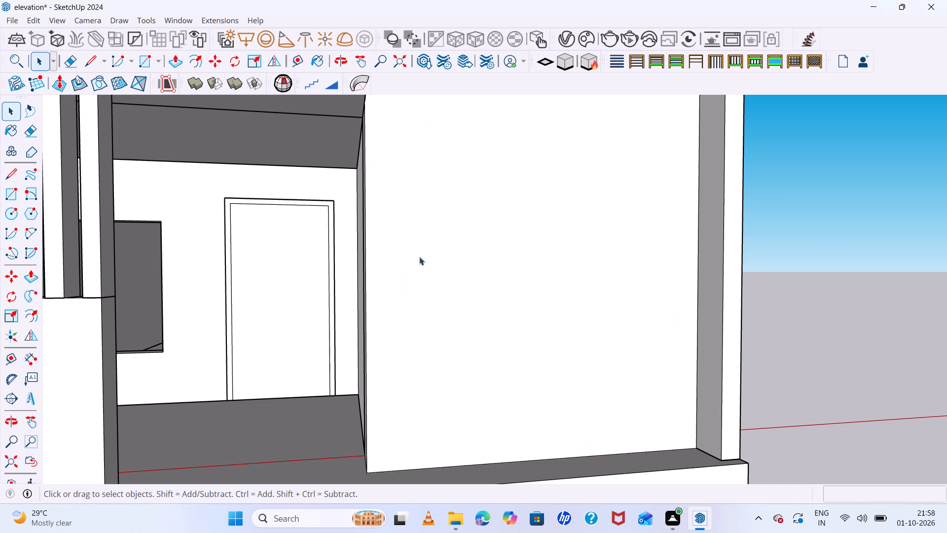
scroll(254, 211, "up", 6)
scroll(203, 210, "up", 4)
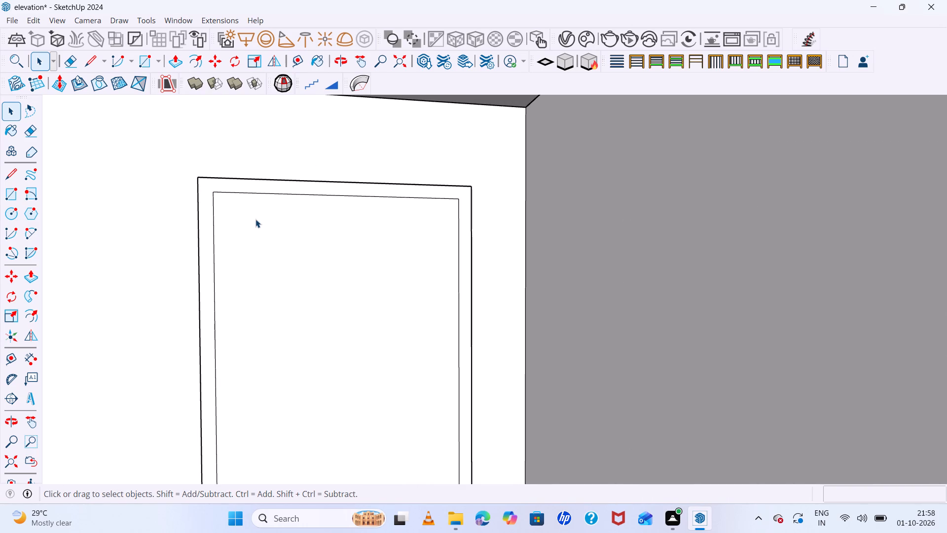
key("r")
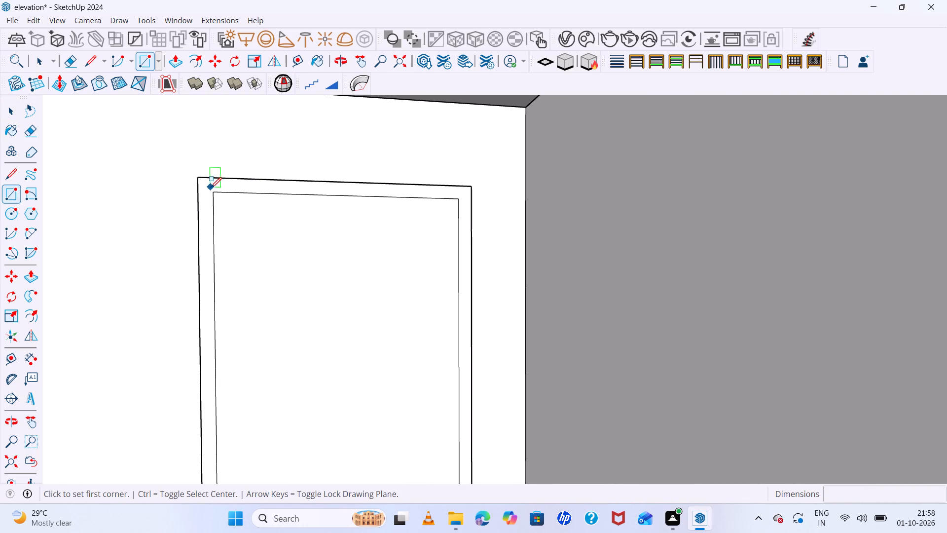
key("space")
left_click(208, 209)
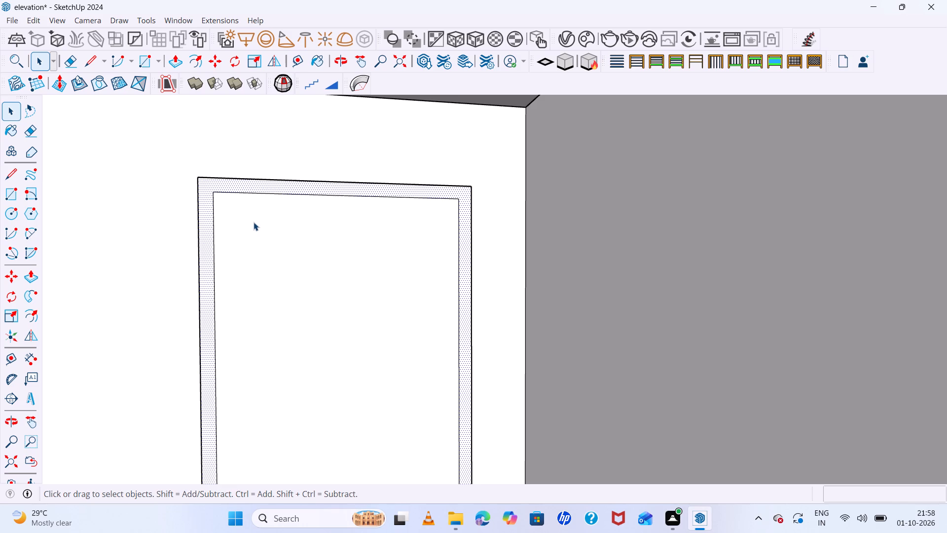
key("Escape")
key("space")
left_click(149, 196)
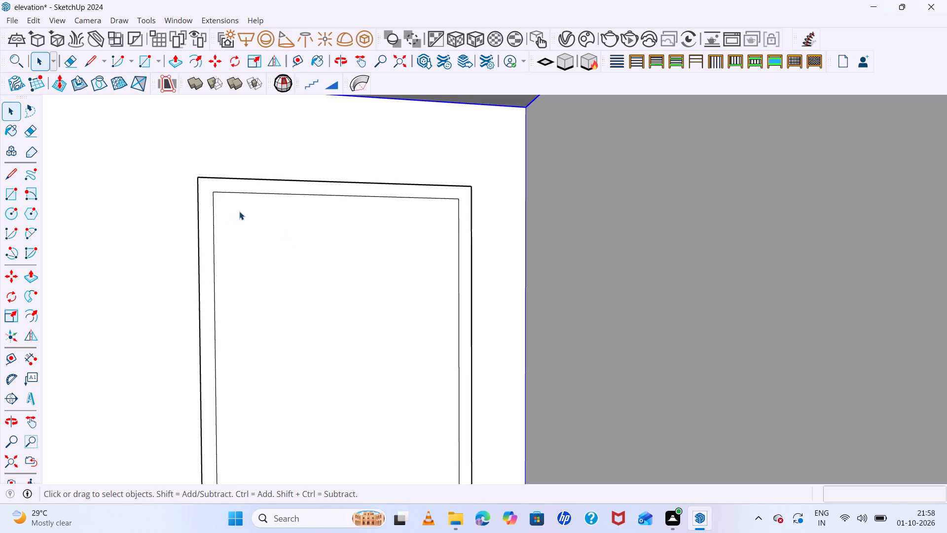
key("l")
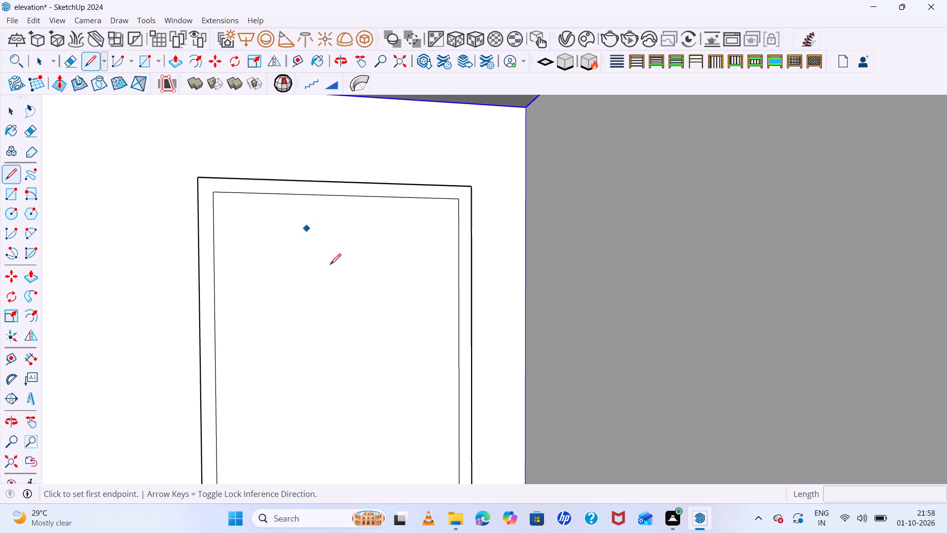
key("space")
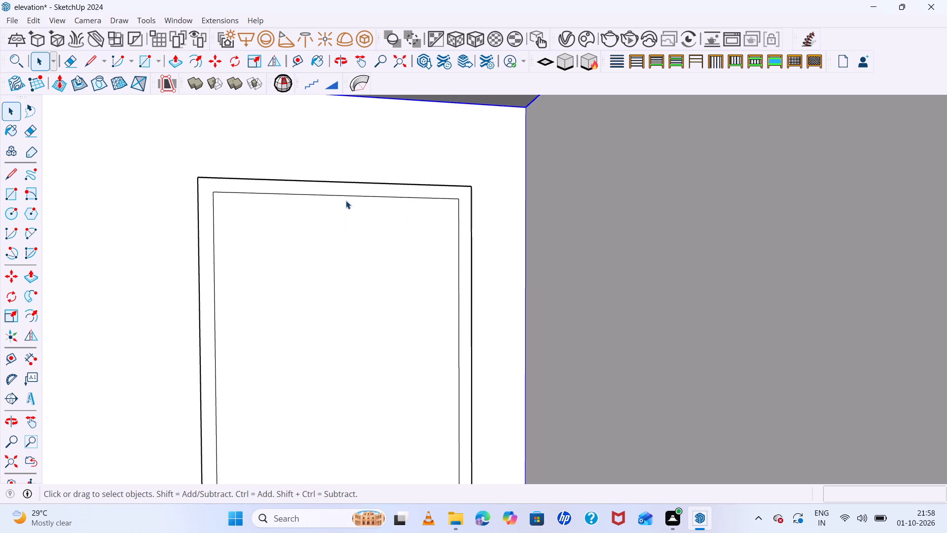
Copy the door frame's inner top edge about 8' 4" down to the floor line, dividing the door into five equal panels.
left_click(347, 196)
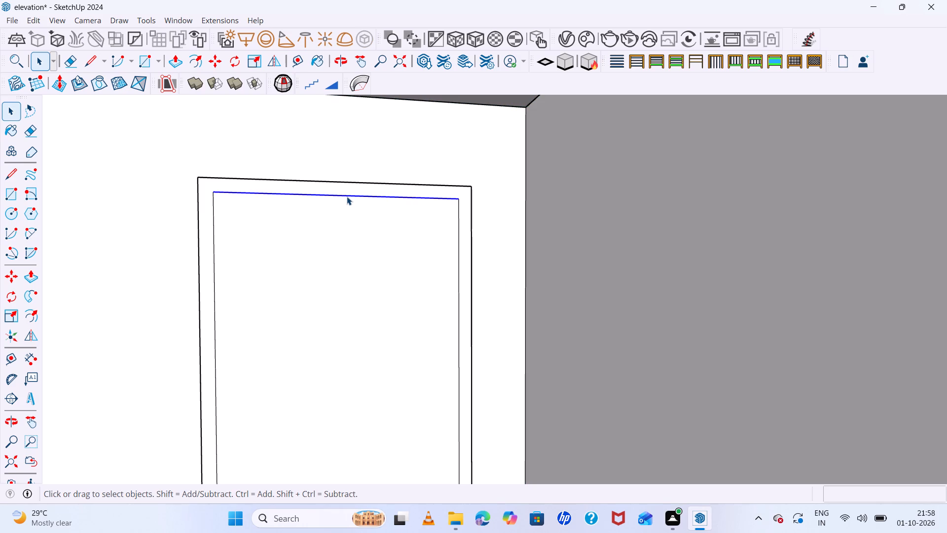
key("m")
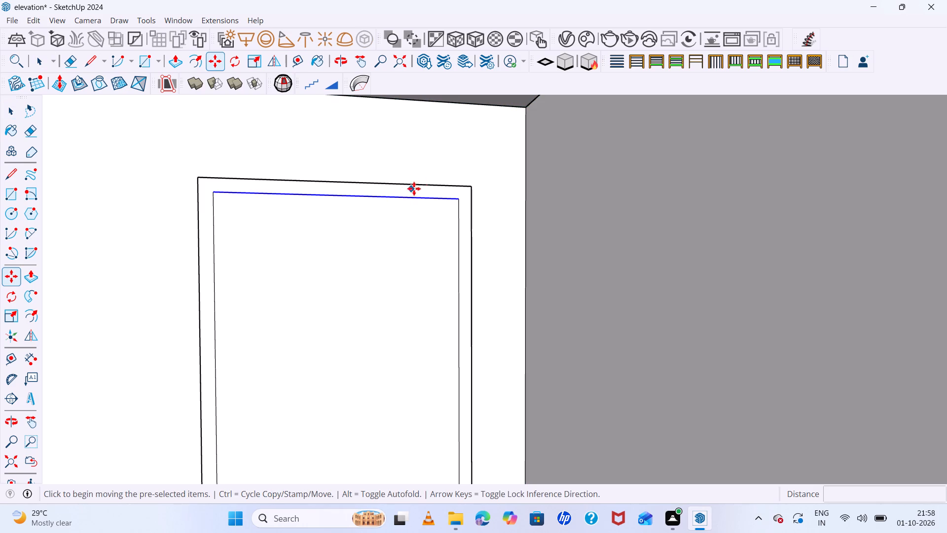
left_click(458, 198)
scroll(465, 230, "down", 3)
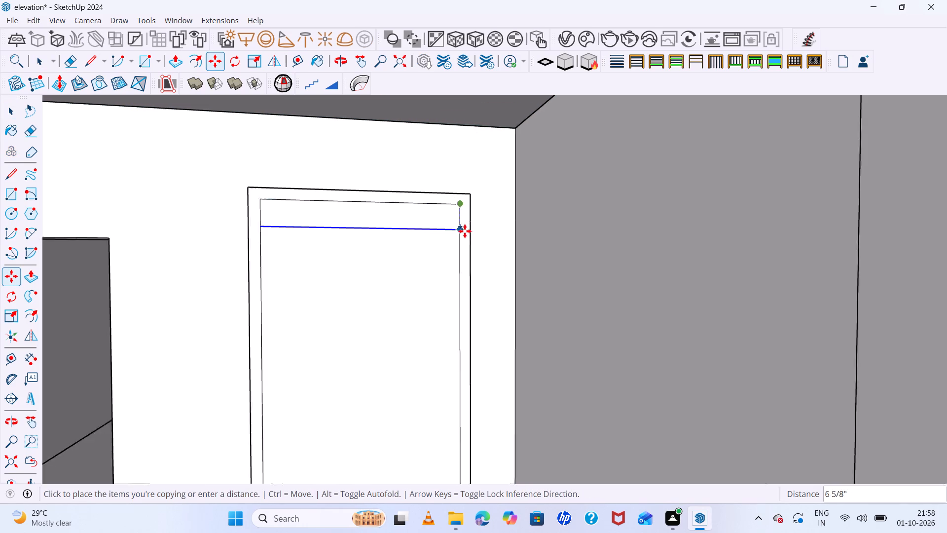
scroll(465, 231, "down", 10)
scroll(461, 355, "up", 10)
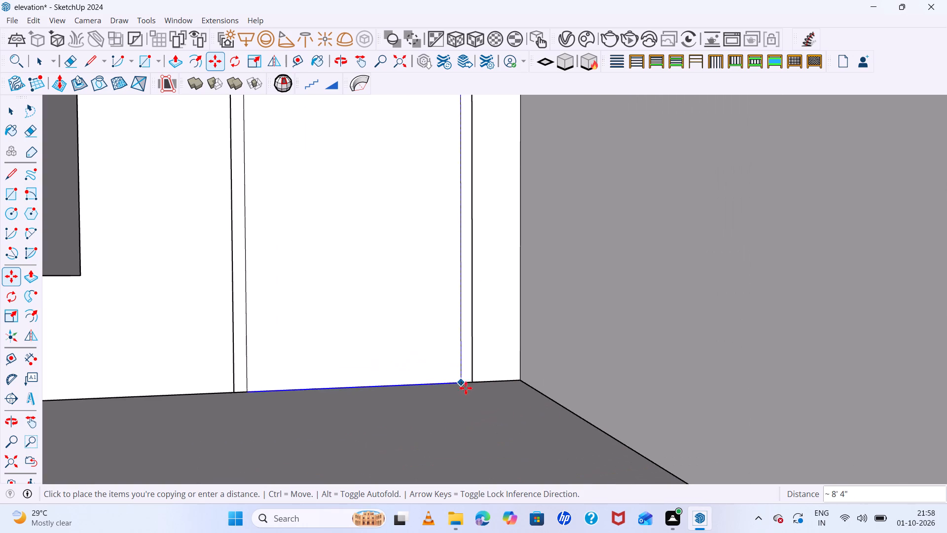
scroll(471, 385, "up", 6)
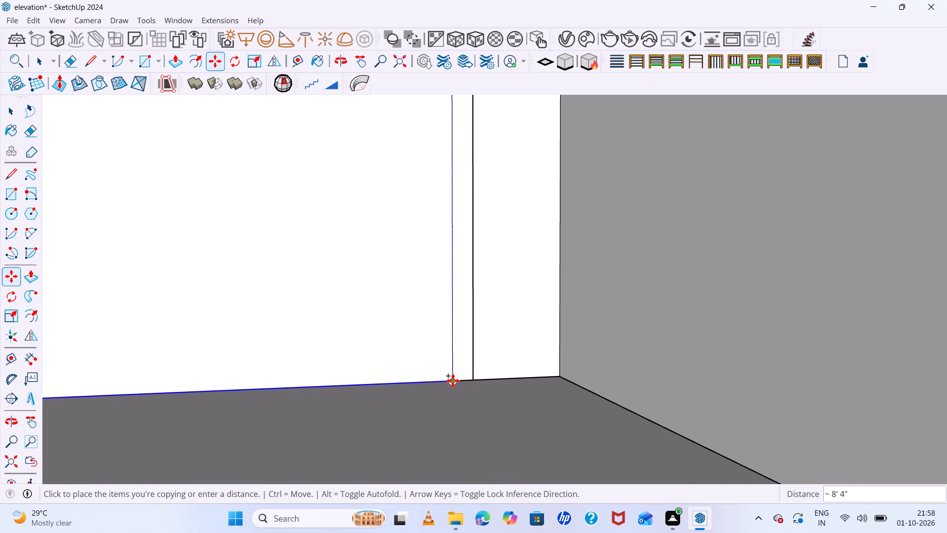
left_click(453, 381)
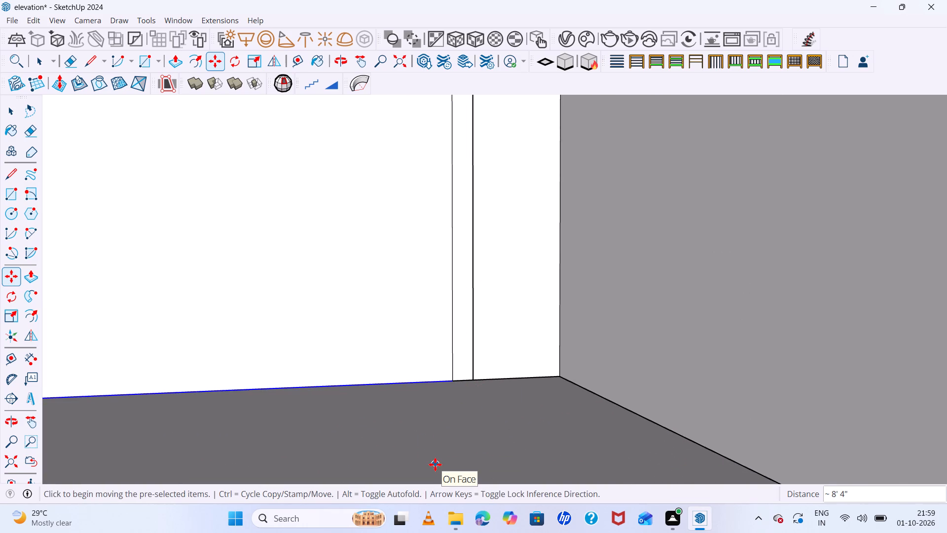
type("5/")
key("Return")
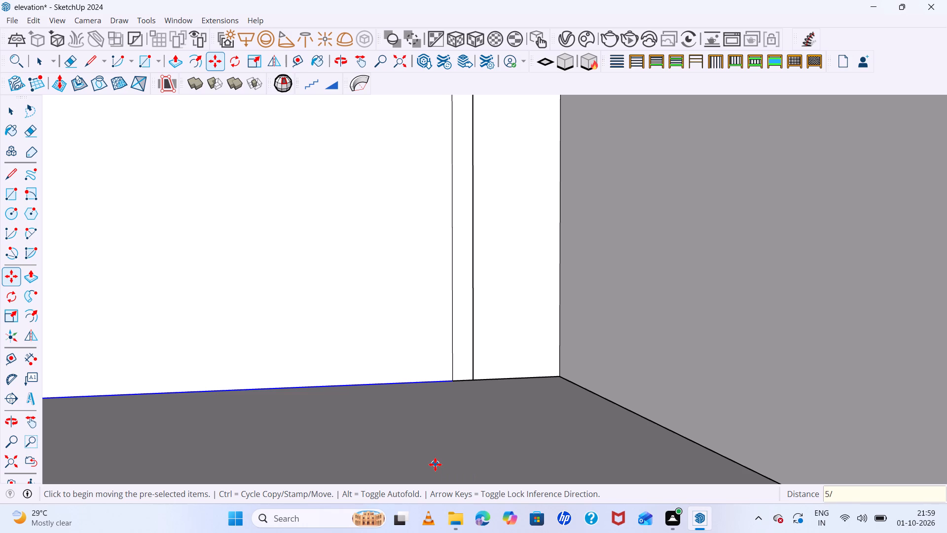
scroll(436, 464, "down", 12)
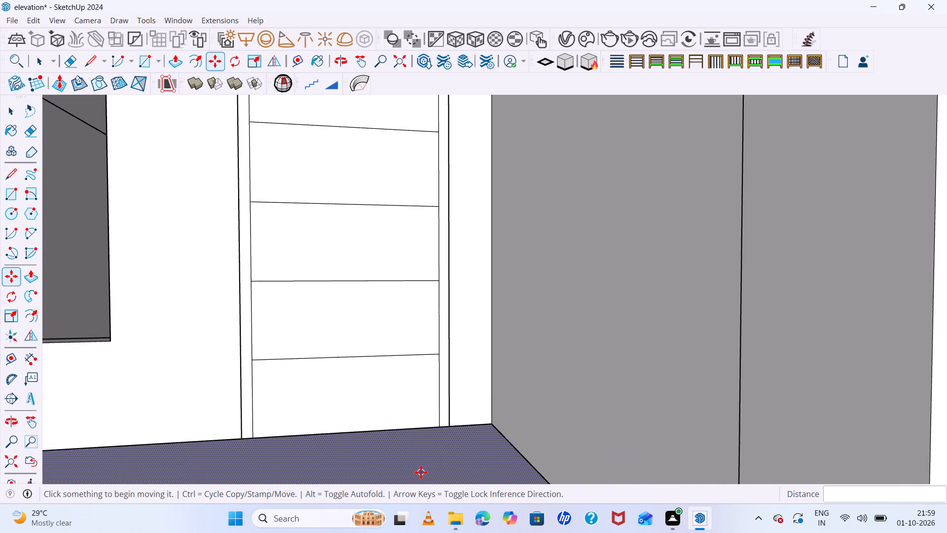
scroll(421, 472, "down", 5)
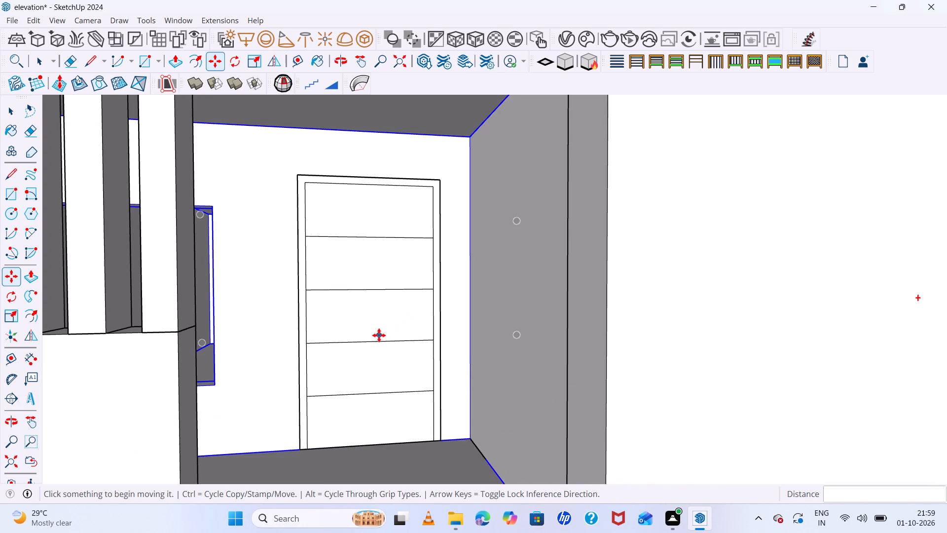
key("space")
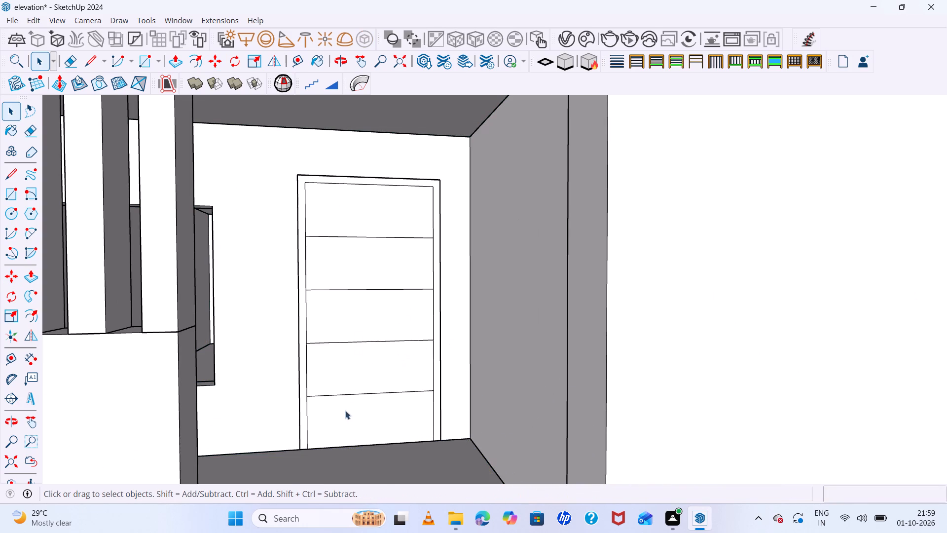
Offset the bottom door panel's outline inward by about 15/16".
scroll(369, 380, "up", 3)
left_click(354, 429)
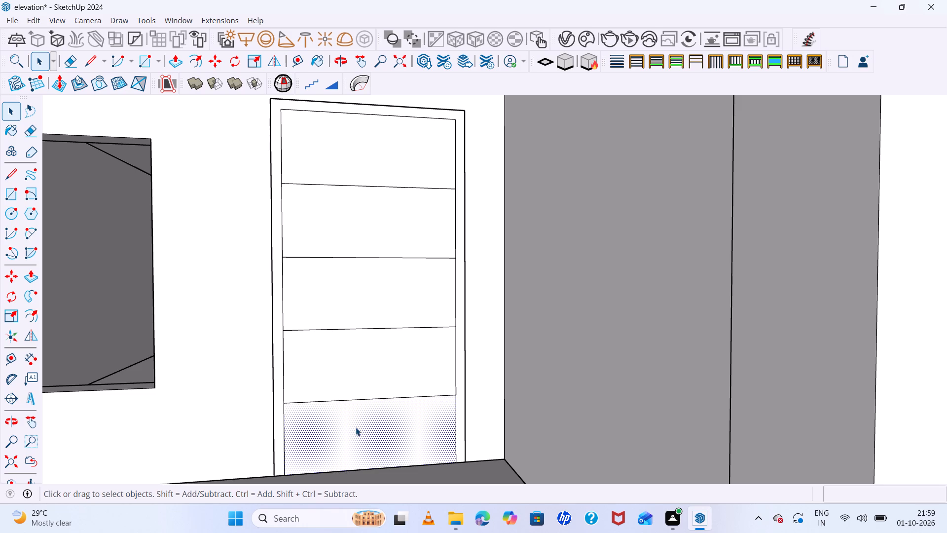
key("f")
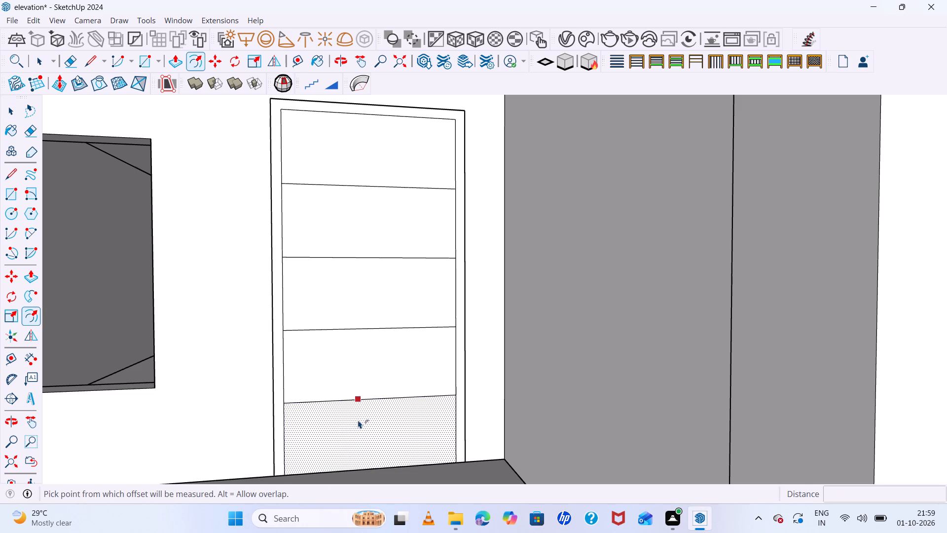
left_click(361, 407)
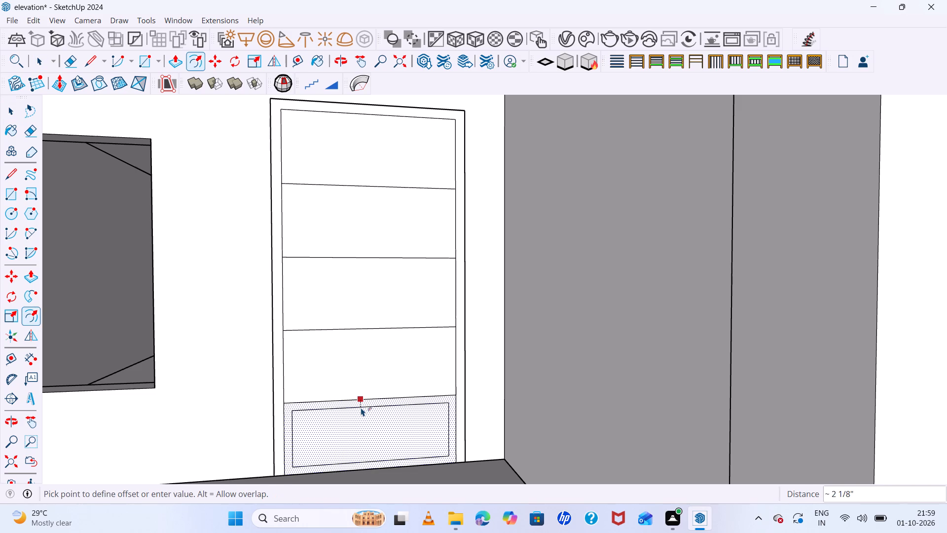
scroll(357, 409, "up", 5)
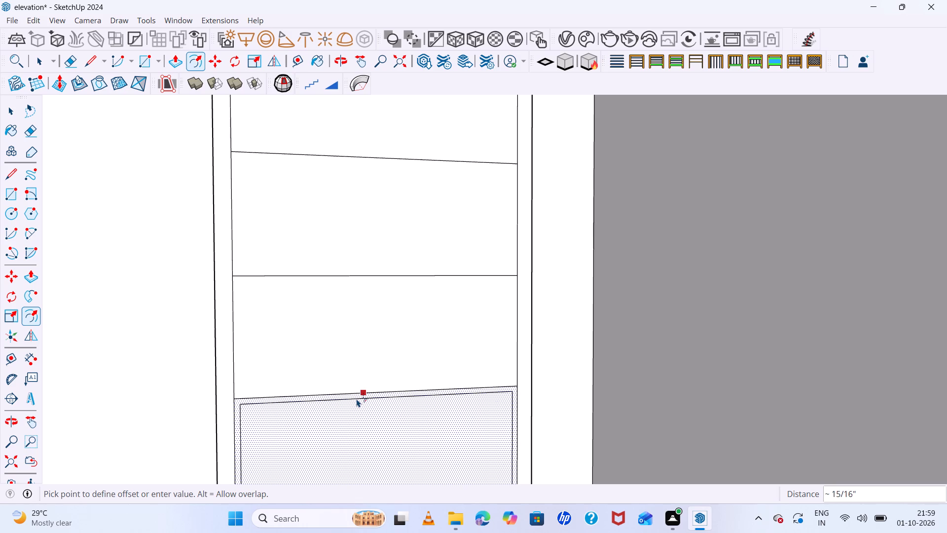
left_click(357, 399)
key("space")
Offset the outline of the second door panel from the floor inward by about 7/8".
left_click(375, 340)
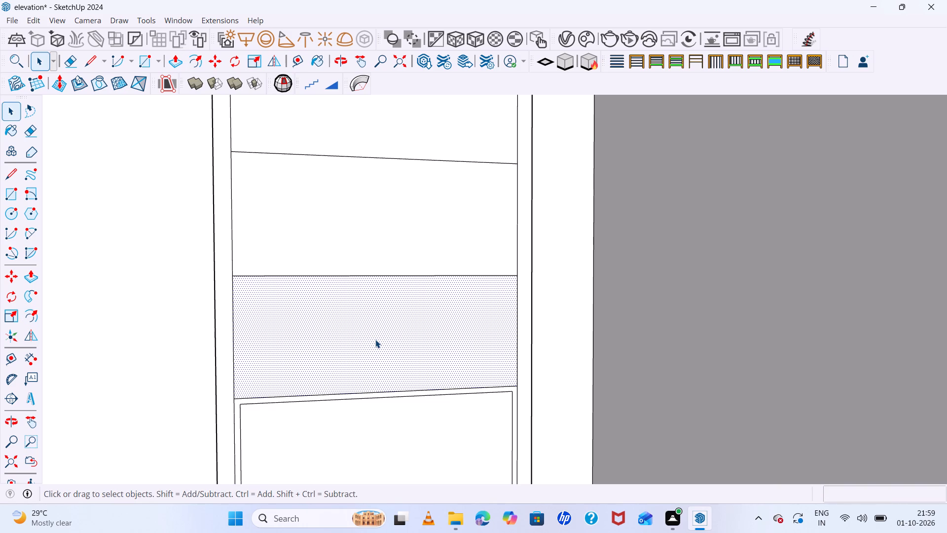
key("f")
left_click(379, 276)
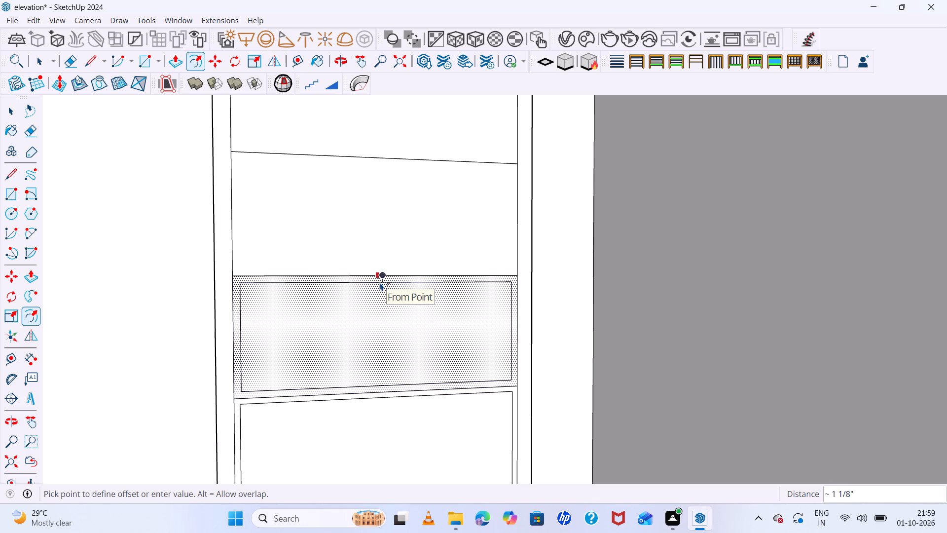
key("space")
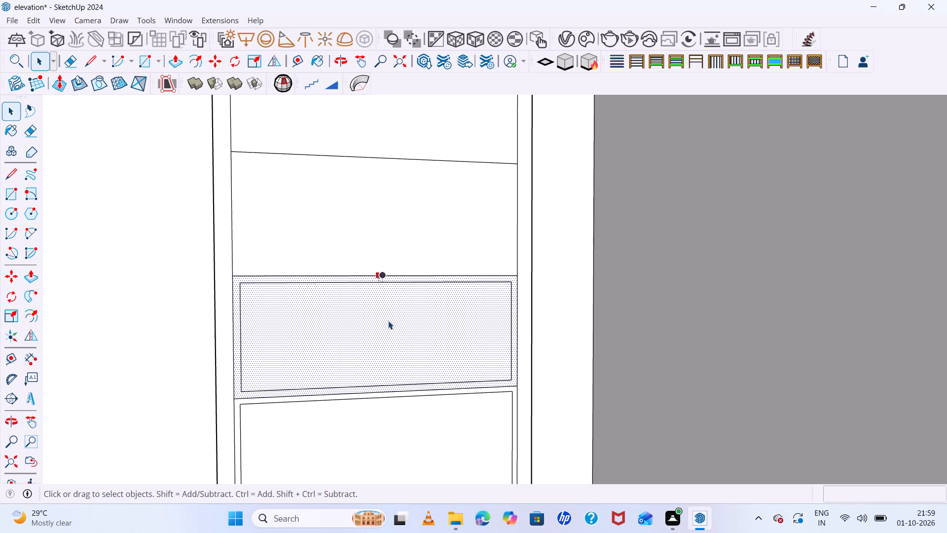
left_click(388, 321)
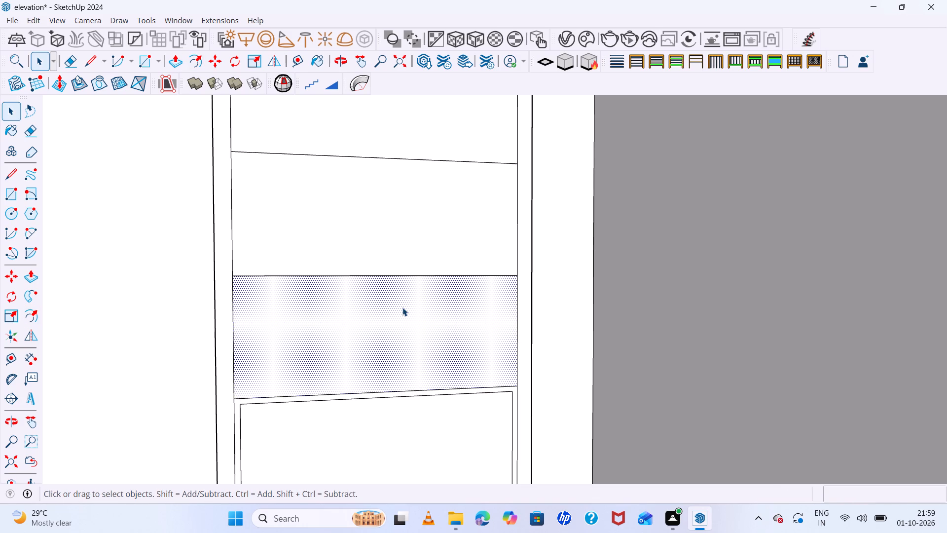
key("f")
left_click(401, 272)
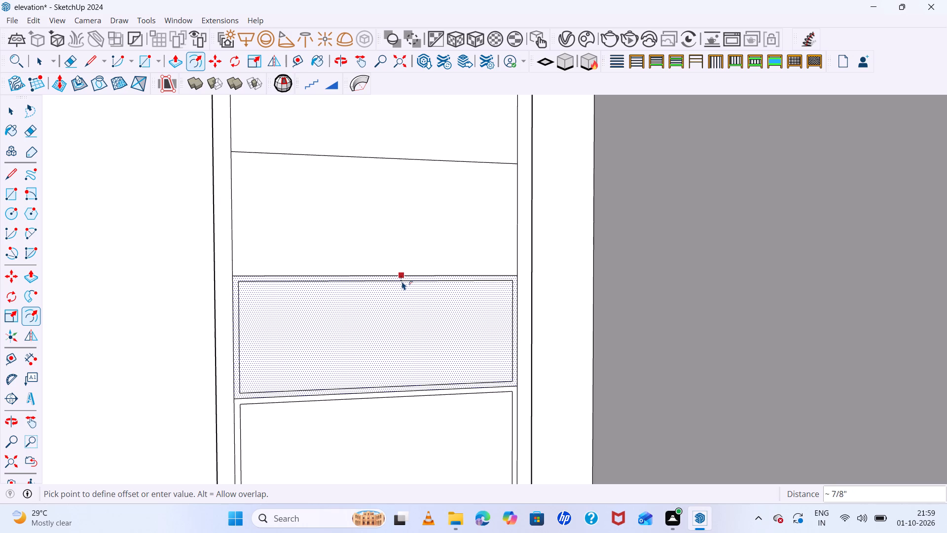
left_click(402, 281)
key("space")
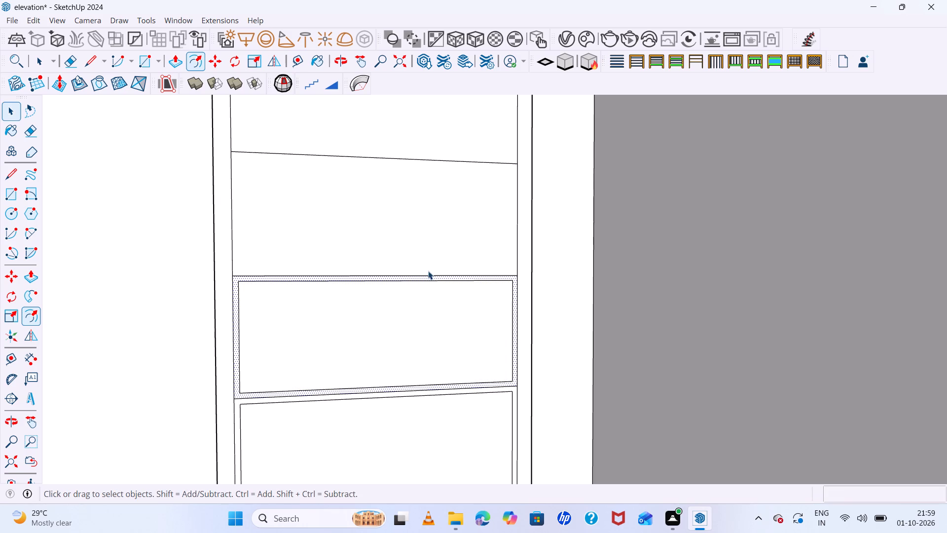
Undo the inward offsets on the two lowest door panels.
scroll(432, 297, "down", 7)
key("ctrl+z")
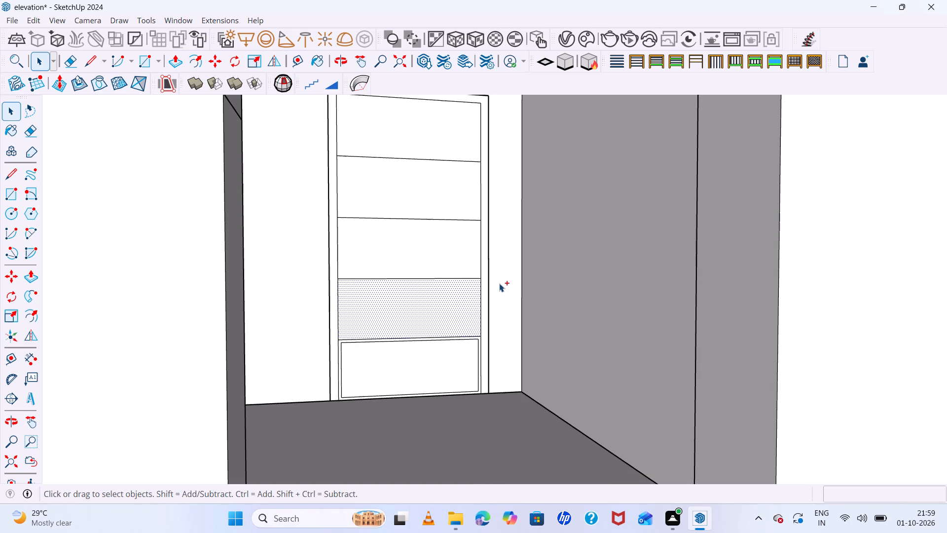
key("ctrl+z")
Paint the entrance door's frame black with Color M09 and clear the selection.
scroll(471, 245, "down", 6)
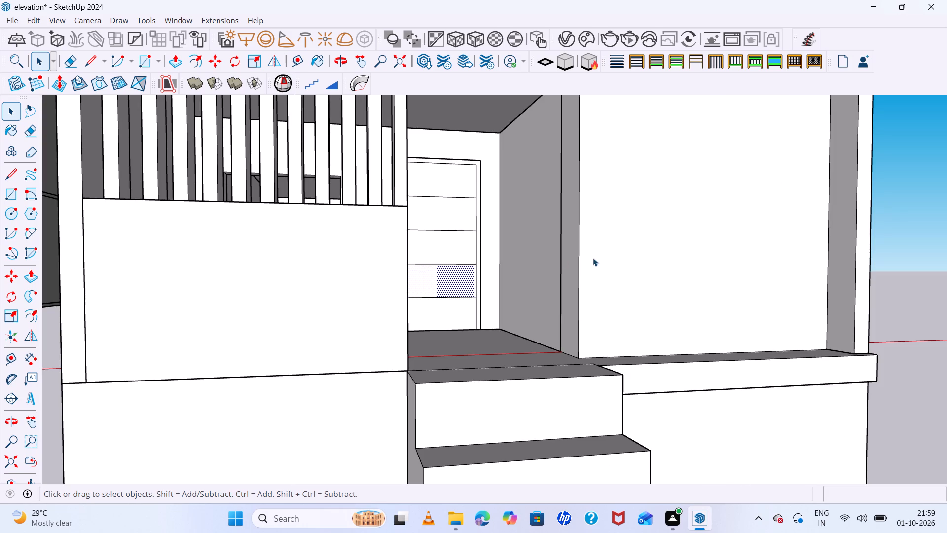
middle_click_drag(584, 262, 539, 272)
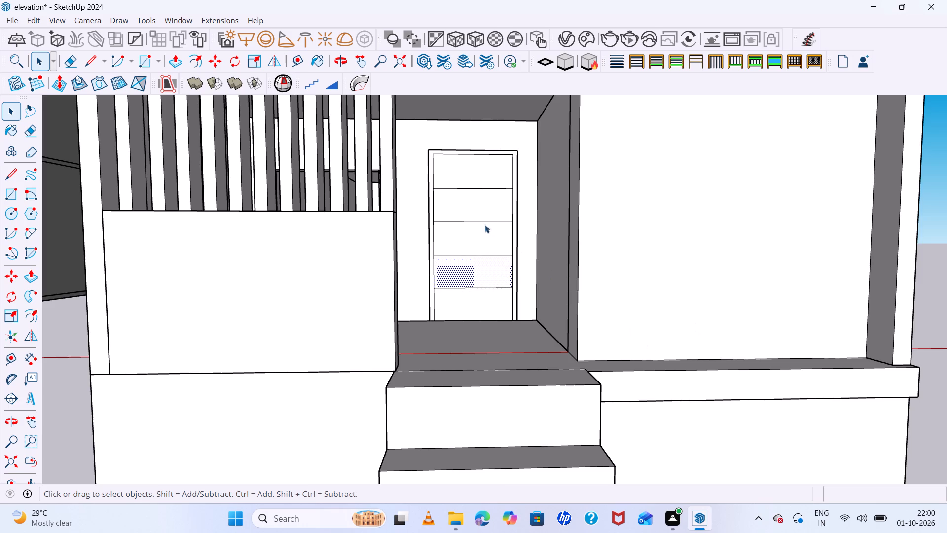
scroll(519, 195, "up", 11)
key("space")
left_click(513, 201)
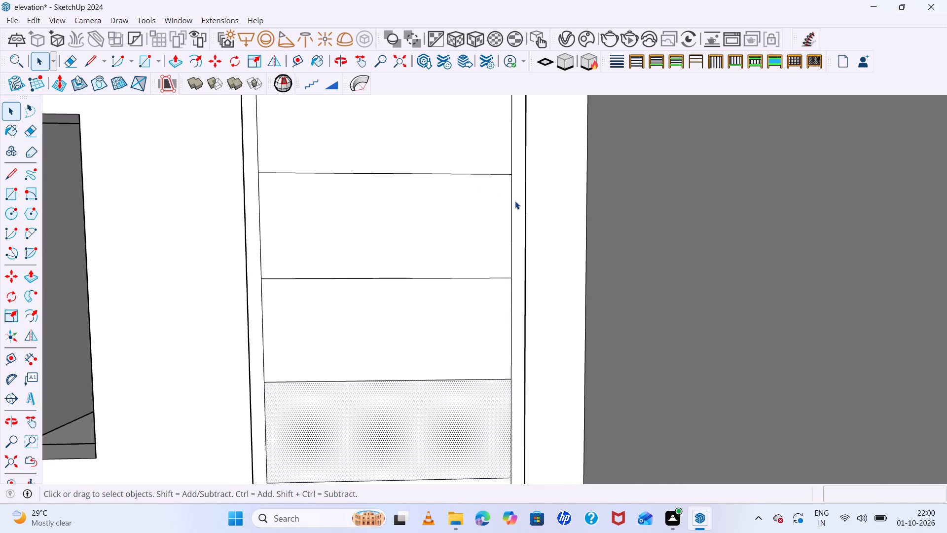
scroll(515, 201, "down", 5)
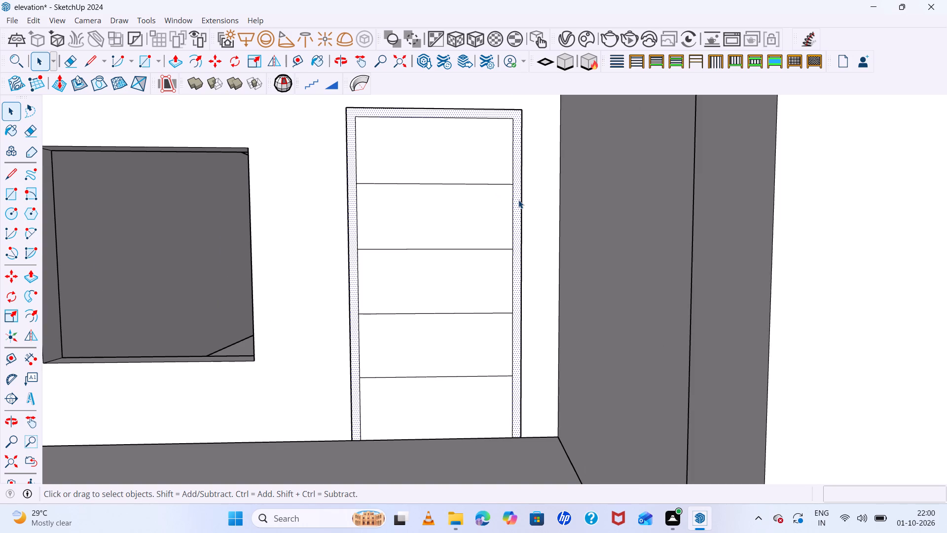
key("b")
scroll(769, 313, "down", 13)
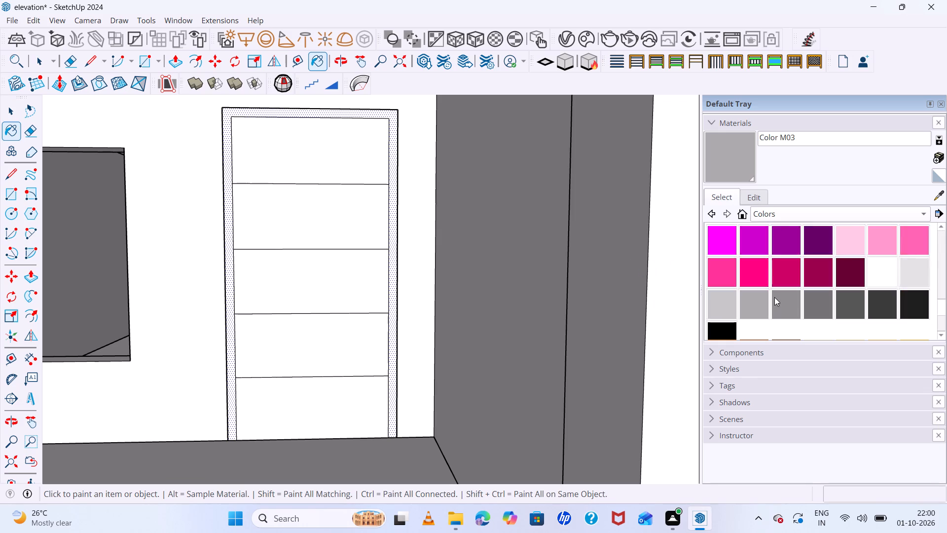
scroll(774, 297, "down", 5)
left_click(729, 248)
scroll(393, 263, "up", 5)
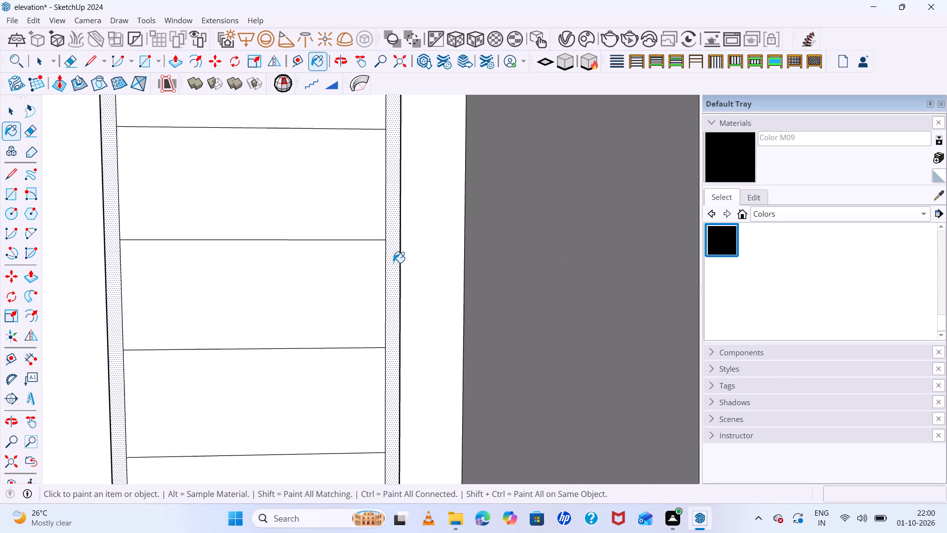
left_click(393, 263)
key("space")
scroll(393, 263, "down", 16)
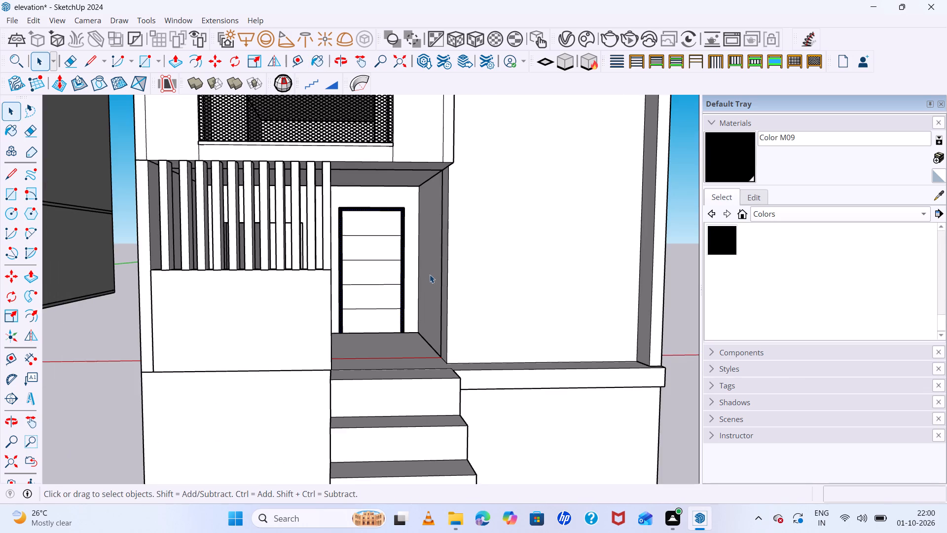
scroll(447, 305, "down", 3)
key("space")
left_click(656, 312)
Paint all five entrance door panels with Wood Cherry Original from the Wood materials.
scroll(470, 243, "up", 6)
scroll(355, 244, "up", 5)
left_click(351, 244)
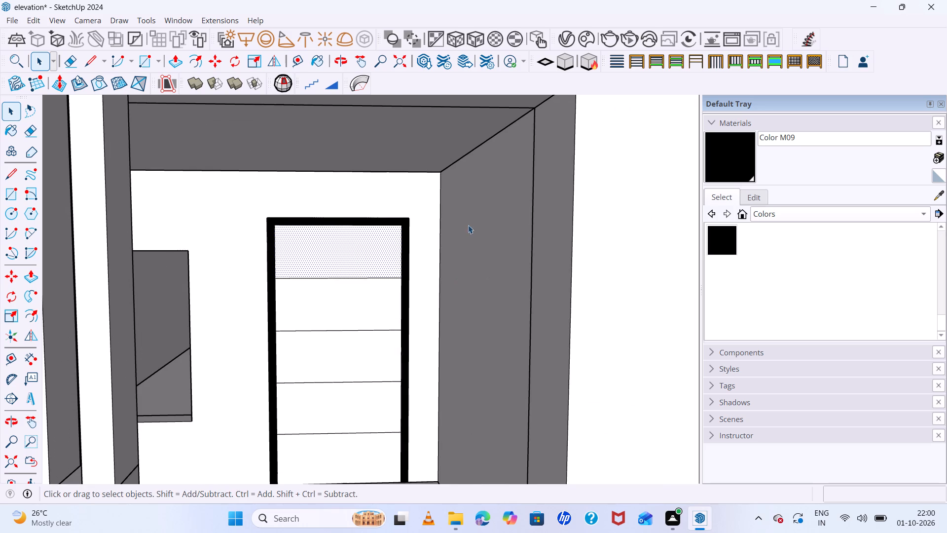
left_click(765, 217)
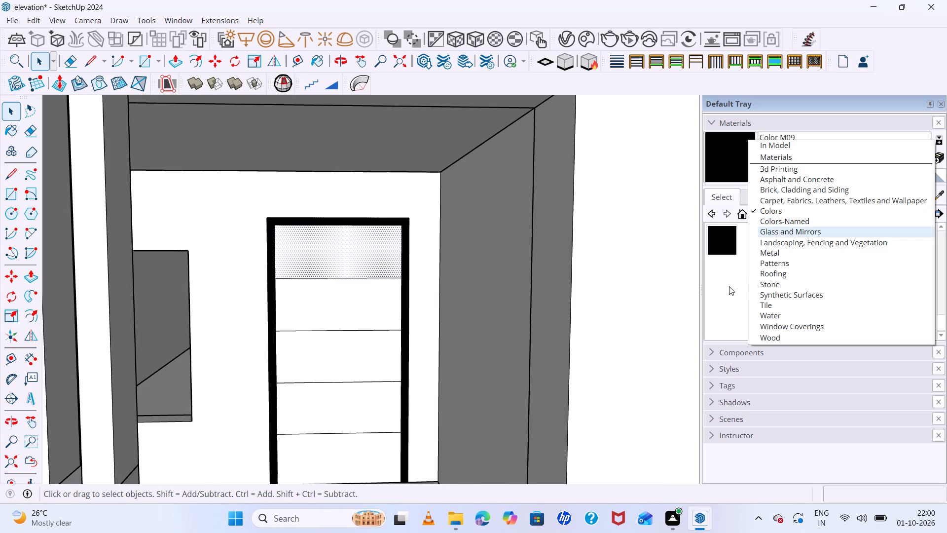
left_click(726, 290)
left_click(773, 217)
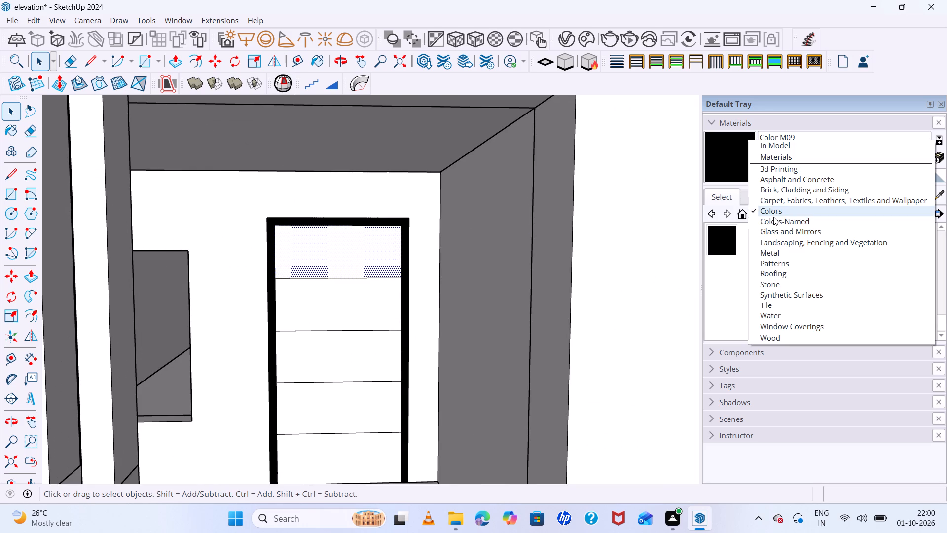
left_click(766, 338)
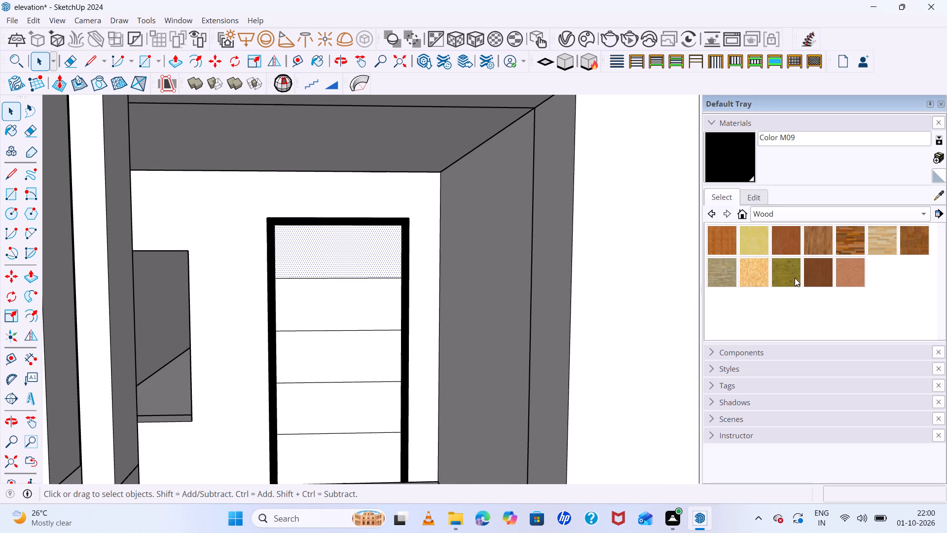
left_click(787, 245)
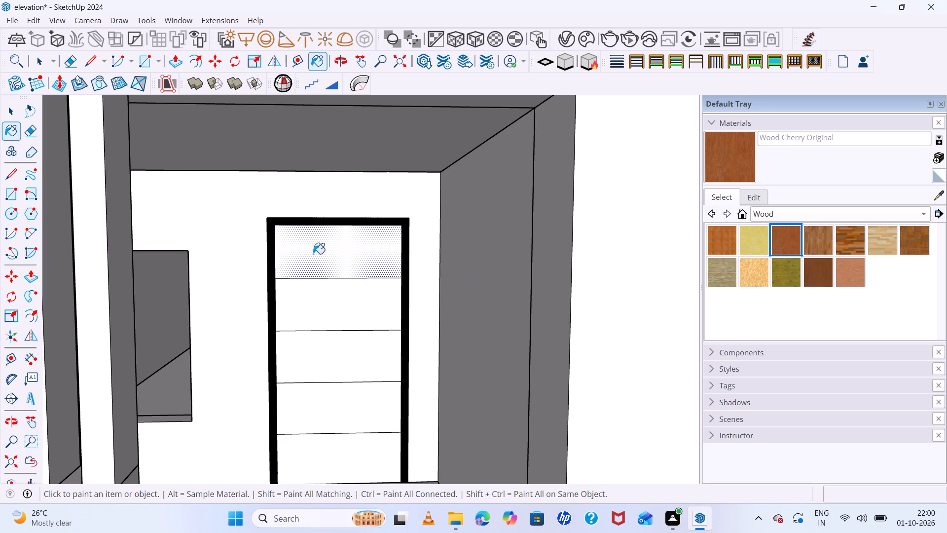
left_click(314, 254)
left_click(328, 288)
left_click(345, 351)
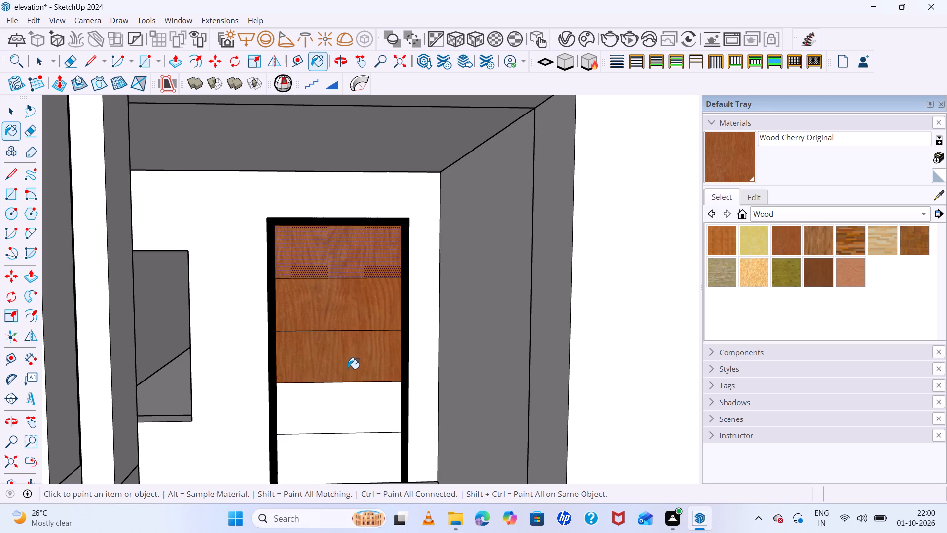
scroll(353, 371, "down", 5)
left_click(348, 386)
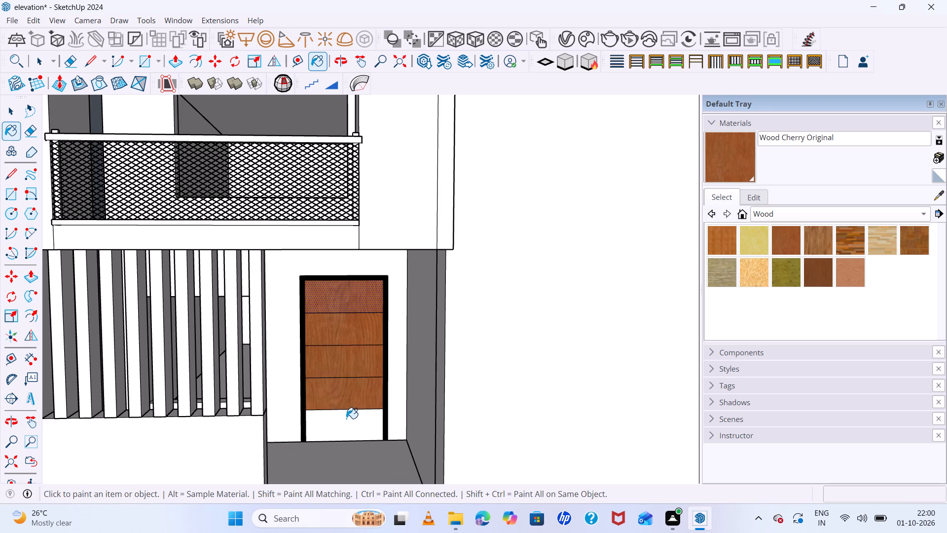
left_click(346, 419)
key("space")
scroll(449, 300, "down", 6)
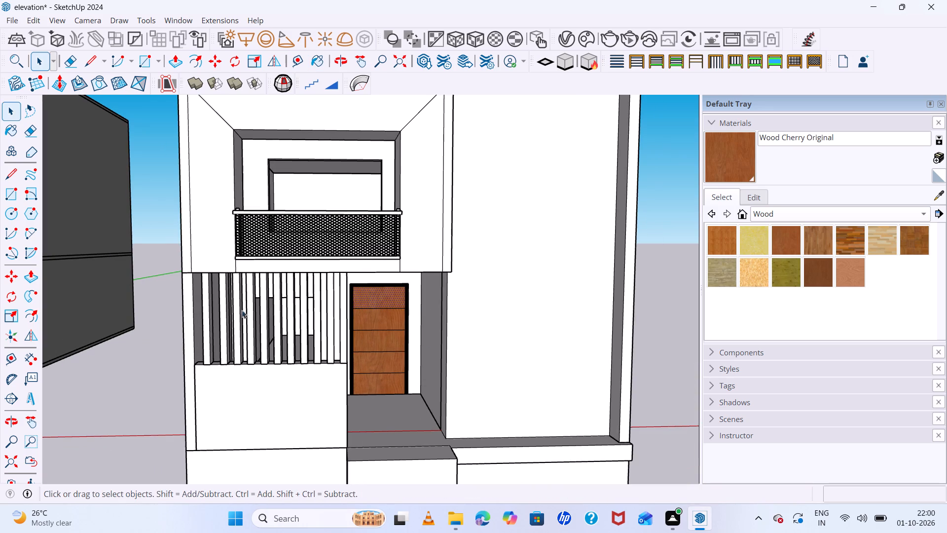
key("space")
left_click(159, 234)
Draw a thin horizontal rectangle about 7" long for a handle, low on the middle door panel beside the black frame.
scroll(404, 331, "up", 5)
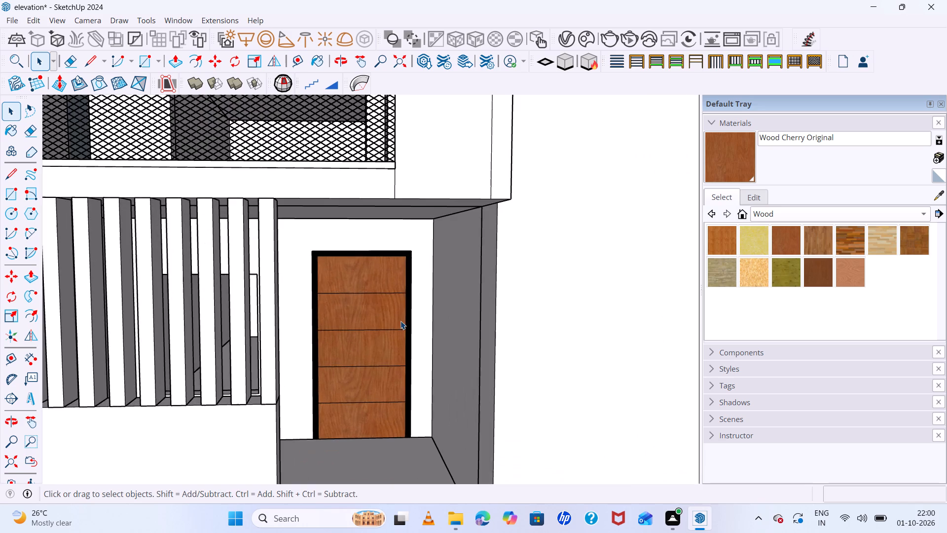
scroll(340, 368, "up", 5)
scroll(279, 346, "up", 4)
middle_click_drag(372, 348, 370, 332)
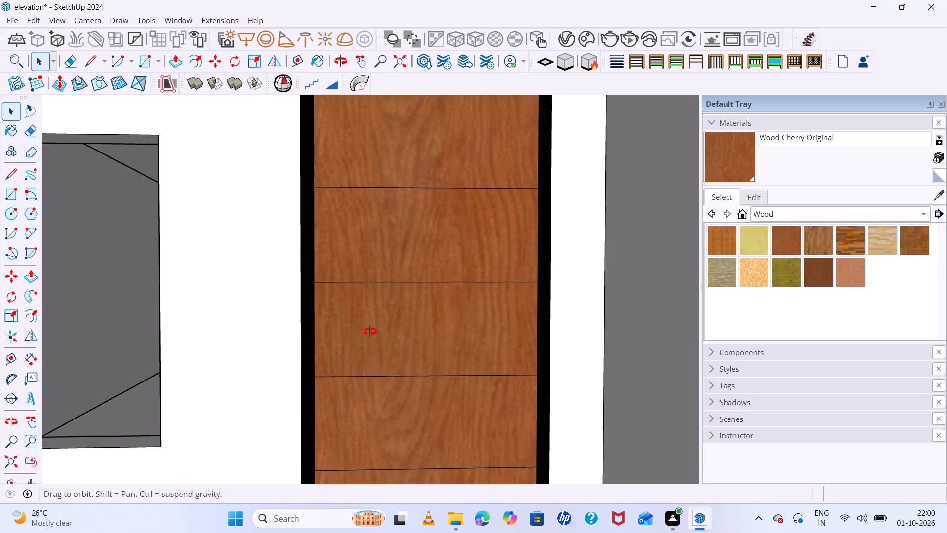
middle_click_drag(370, 332, 356, 281)
scroll(325, 349, "up", 5)
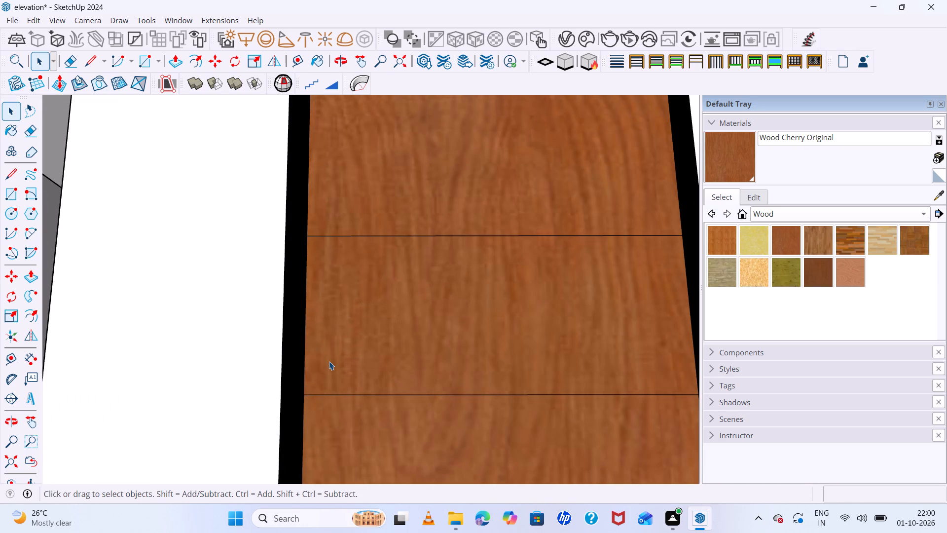
key("r")
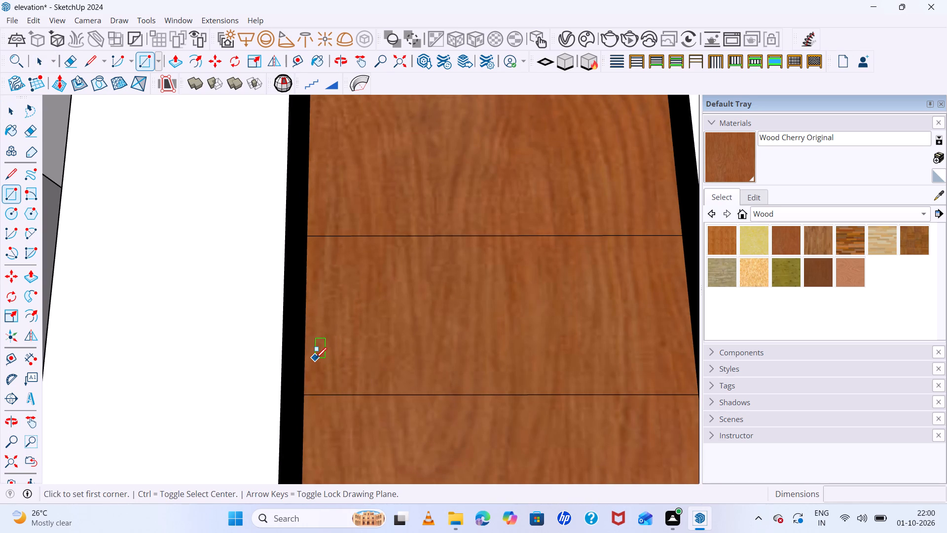
left_click(321, 359)
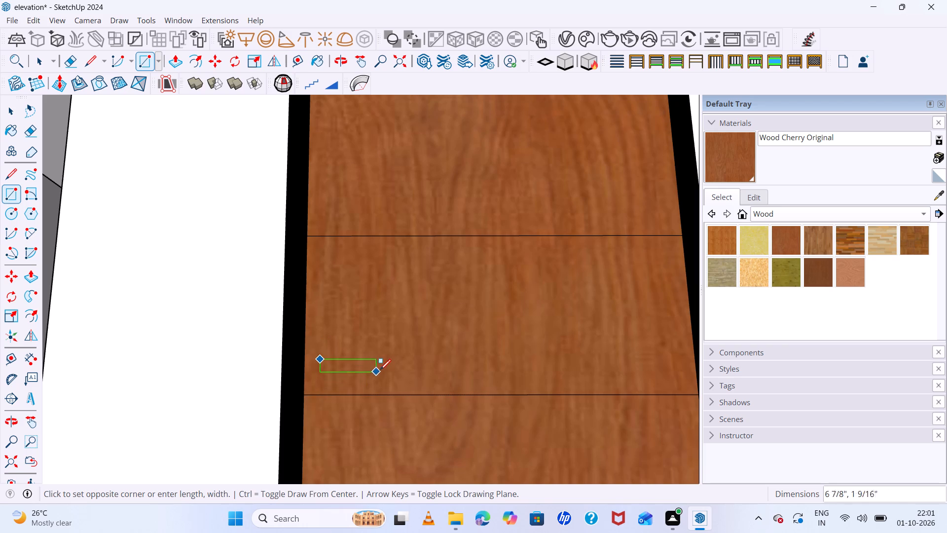
left_click(384, 369)
key("space")
Push/Pull the handle rectangle outward from the door panel by about 1/2".
scroll(372, 362, "up", 5)
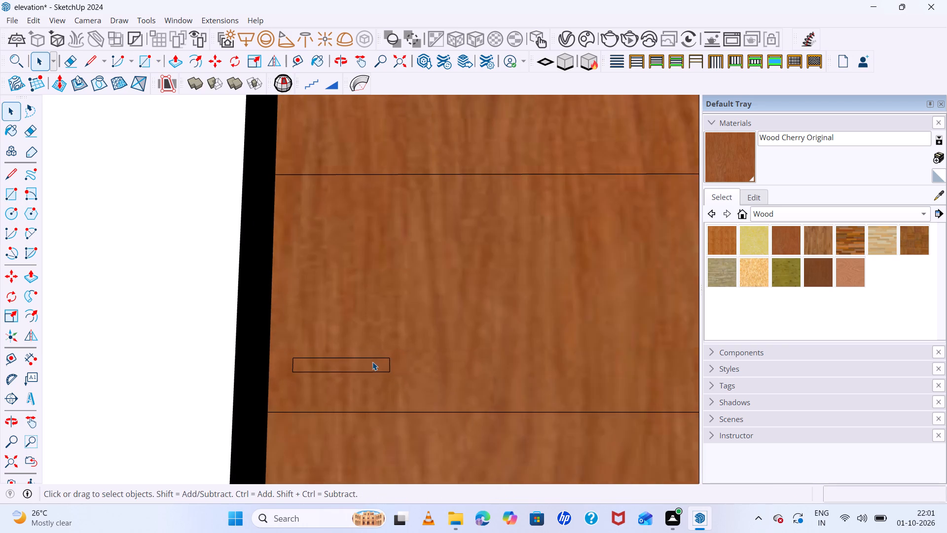
double_click(372, 364)
left_click(372, 364)
key("p")
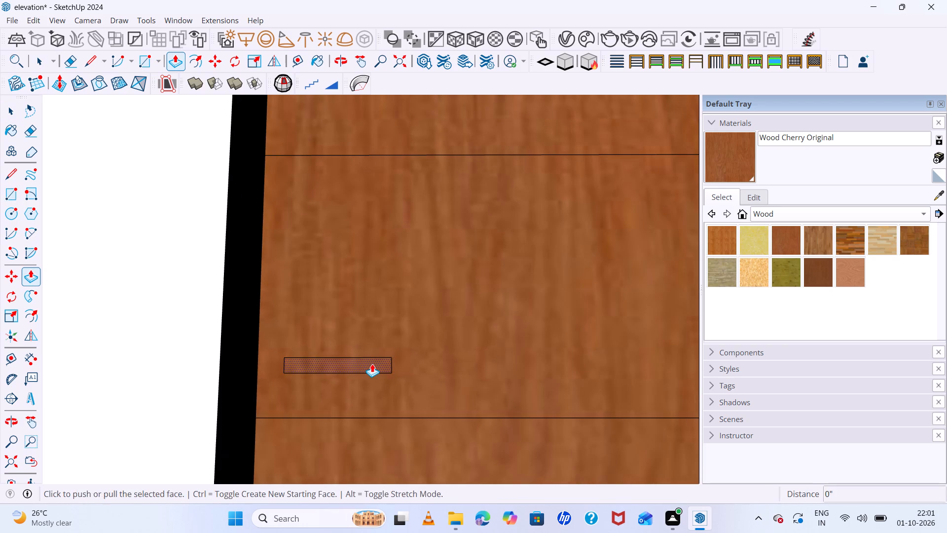
left_click(372, 364)
middle_click_drag(368, 365, 364, 370)
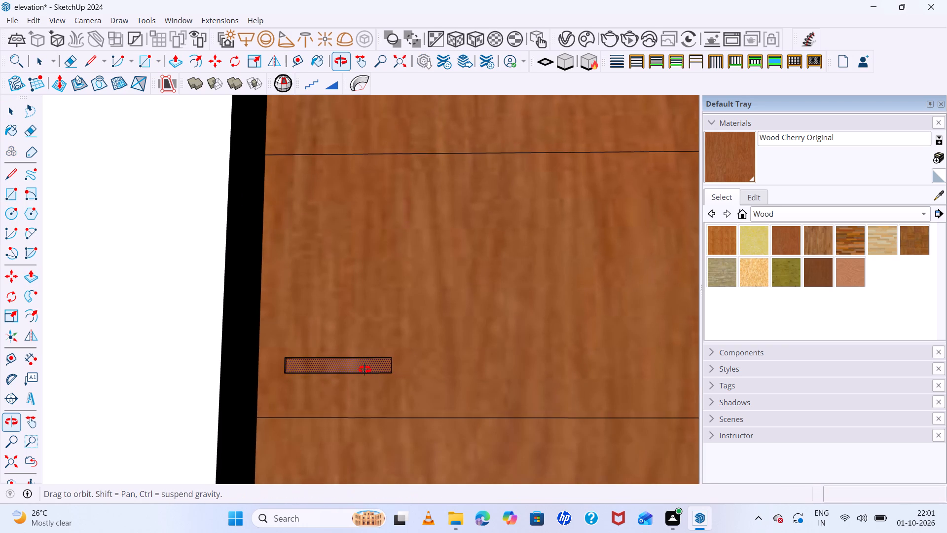
middle_click_drag(364, 370, 360, 376)
middle_click_drag(367, 364, 364, 373)
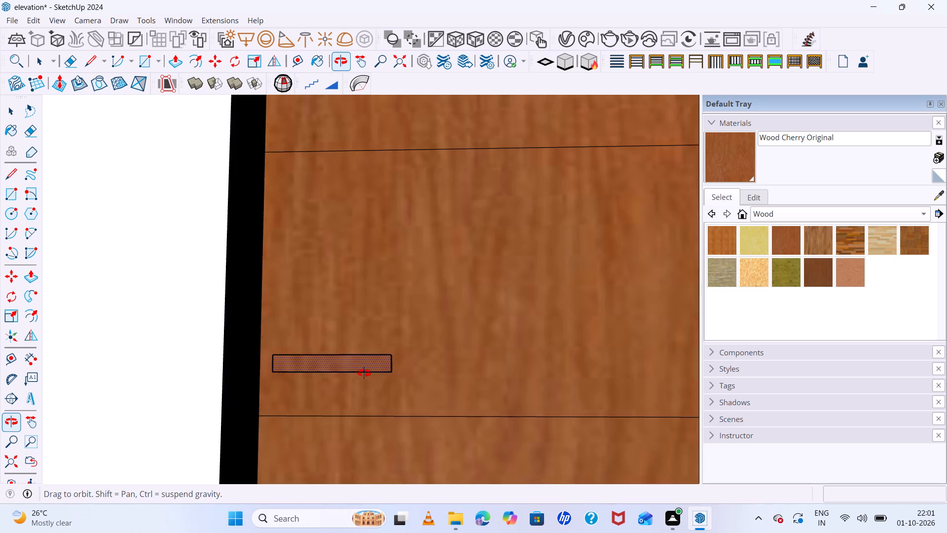
middle_click_drag(364, 373, 352, 397)
scroll(352, 397, "up", 1)
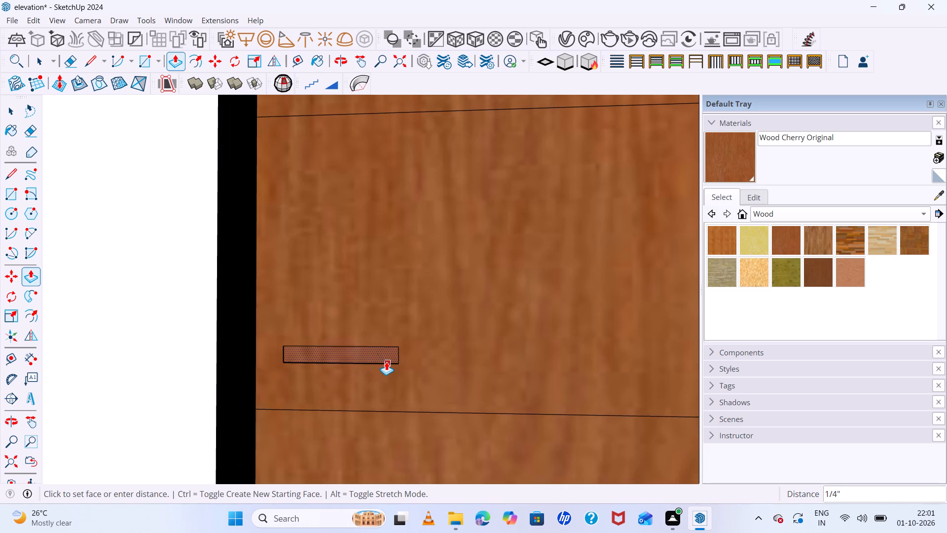
middle_click_drag(382, 366, 376, 374)
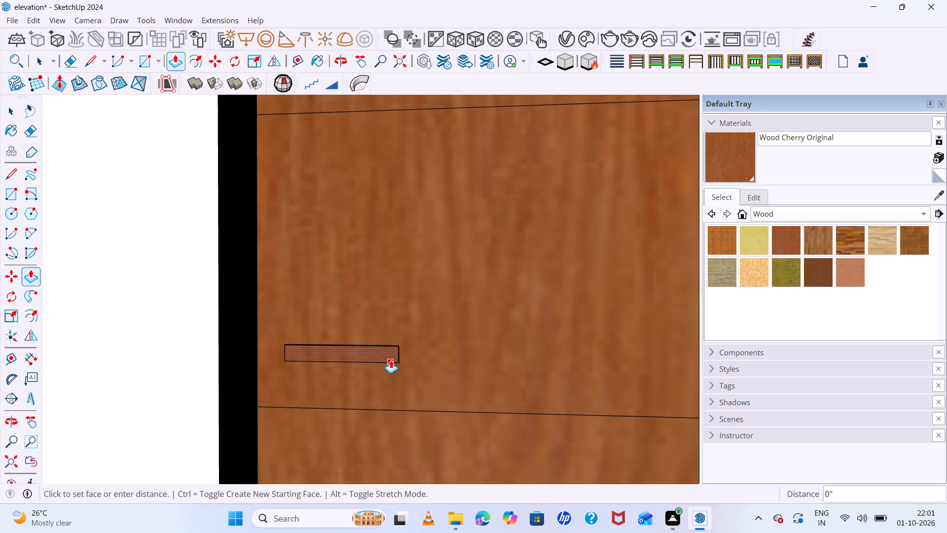
scroll(387, 361, "down", 3)
left_click(386, 361)
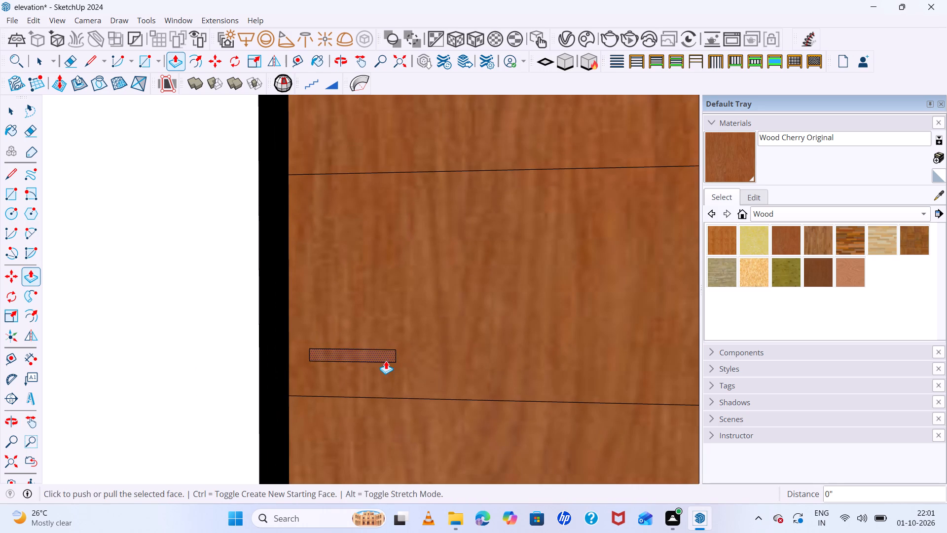
middle_click_drag(304, 344, 299, 408)
scroll(368, 359, "up", 5)
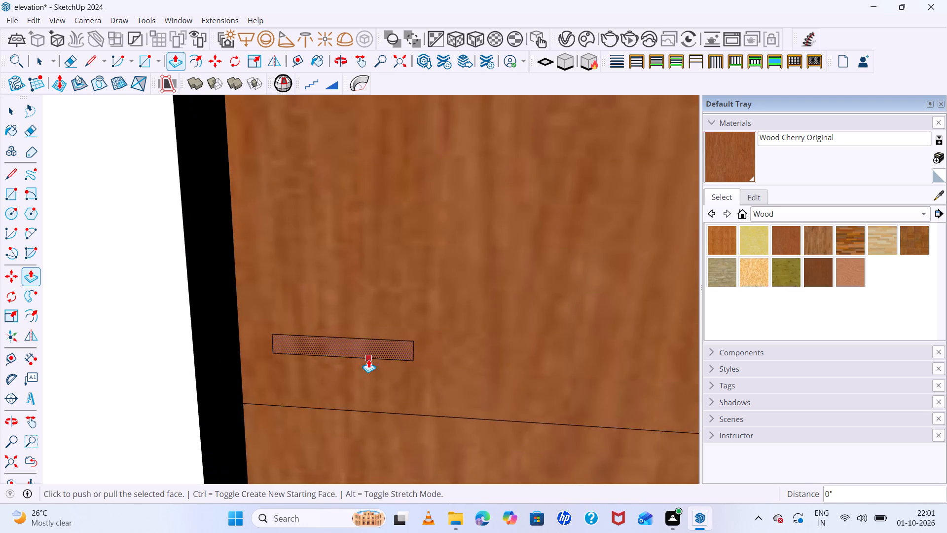
scroll(368, 359, "up", 3)
left_click(370, 355)
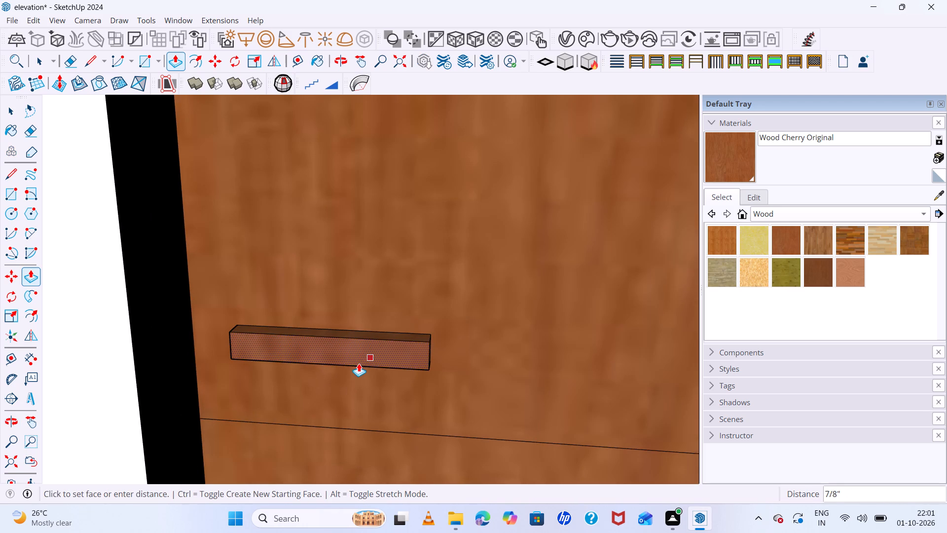
left_click(361, 360)
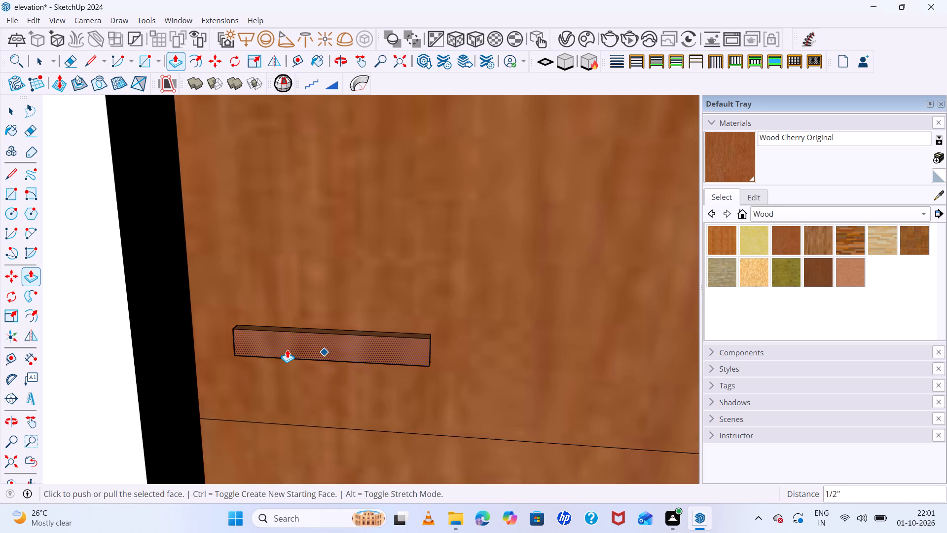
Draw a circle of about 5/8" radius on the handle bar's front face, centred on its end edge nearest the frame.
key("v")
key("c")
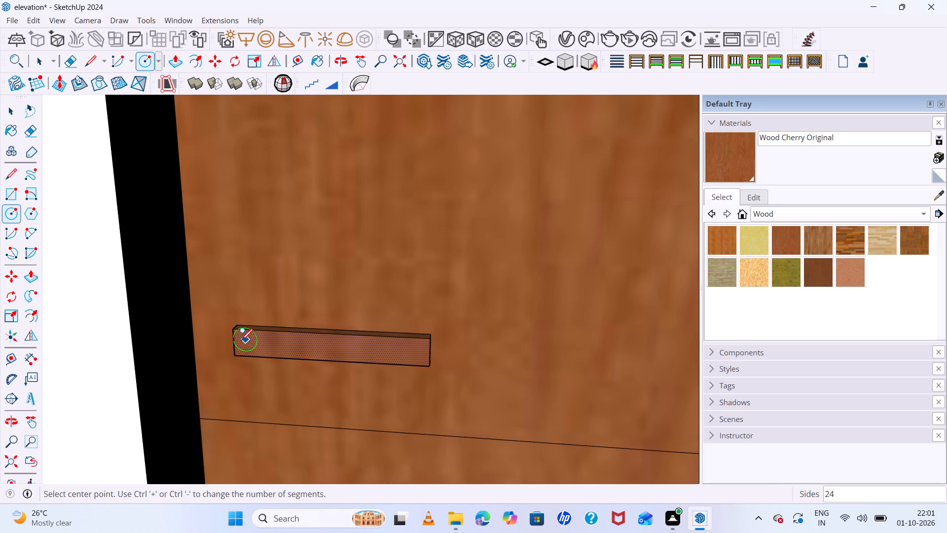
left_click(237, 344)
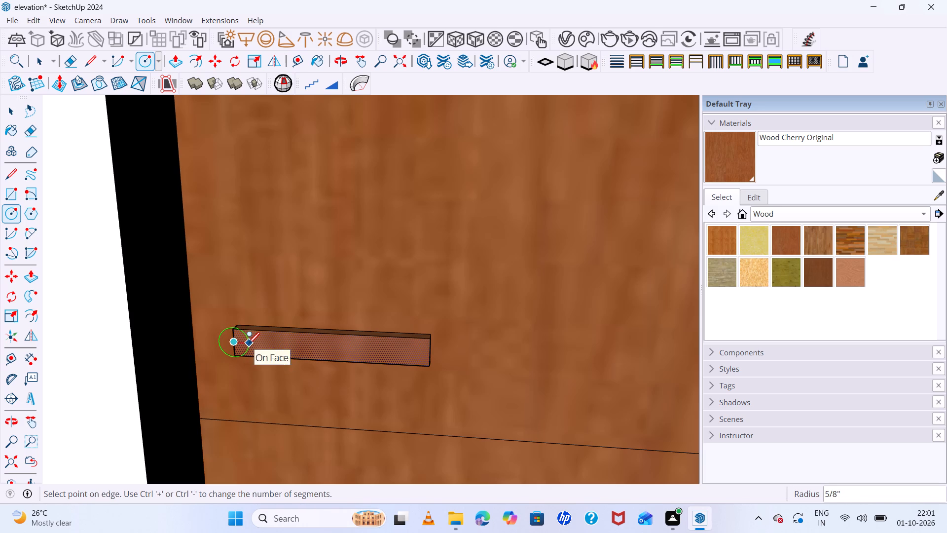
left_click(248, 343)
key("space")
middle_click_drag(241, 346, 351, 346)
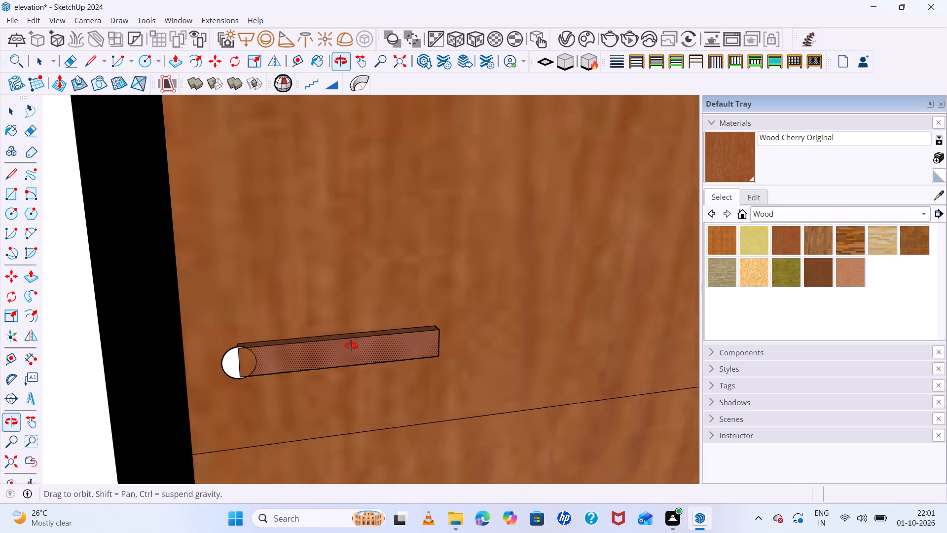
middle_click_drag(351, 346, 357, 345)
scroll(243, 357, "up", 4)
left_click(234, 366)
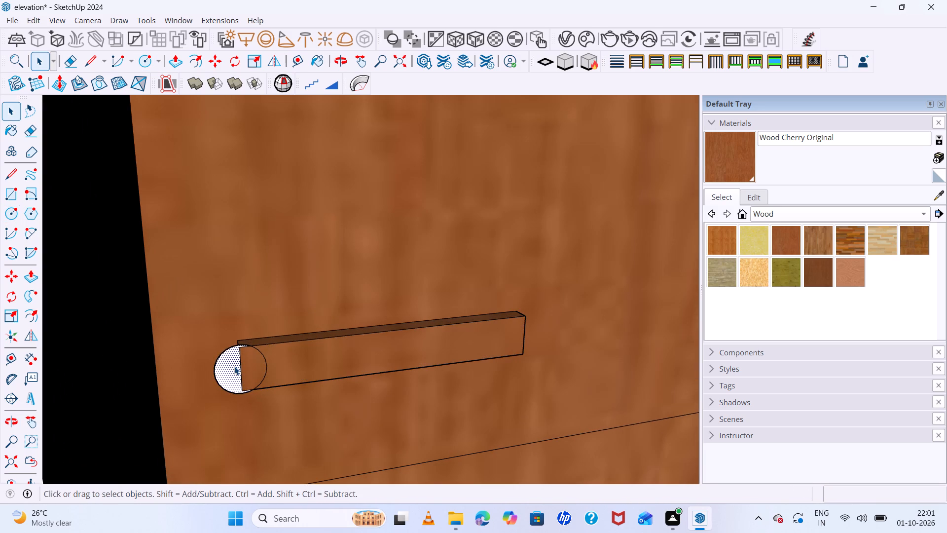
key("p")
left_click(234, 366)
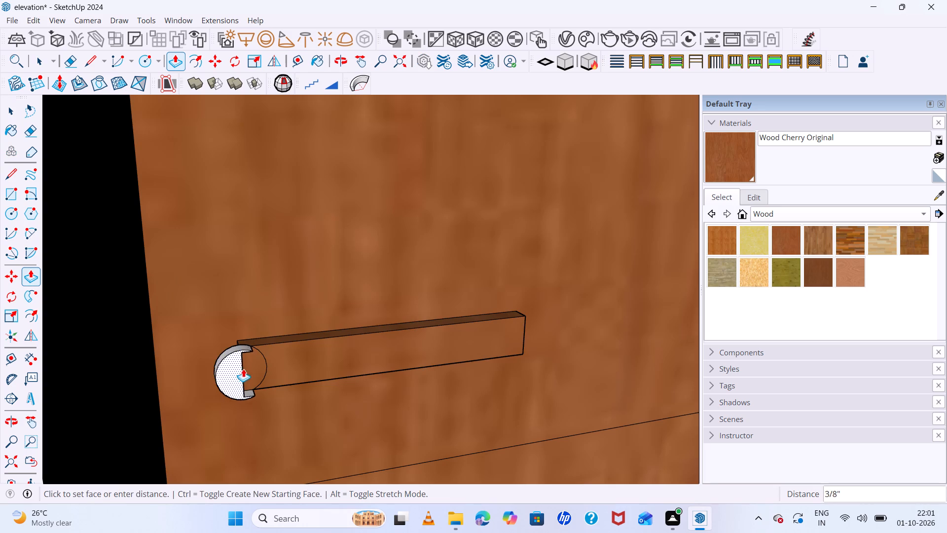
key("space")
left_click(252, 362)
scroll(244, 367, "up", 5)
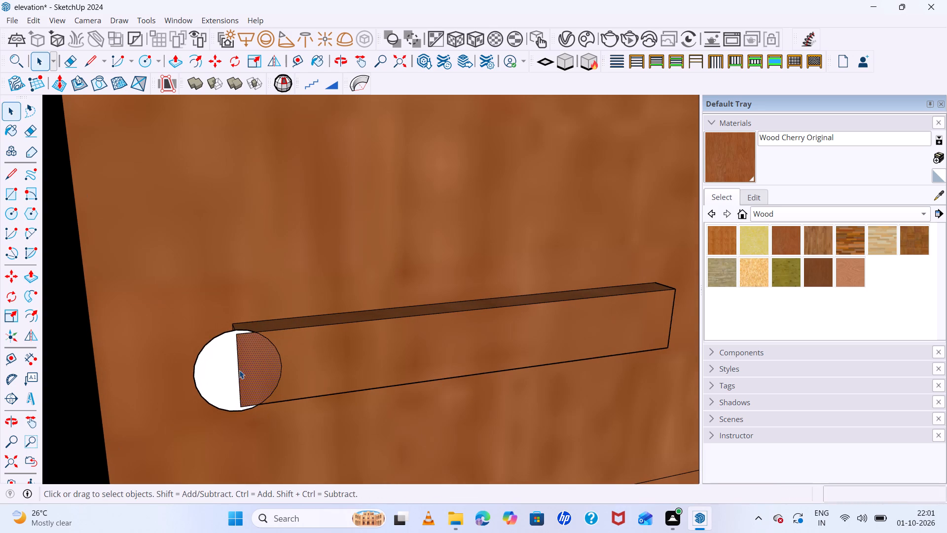
Undo the circle on the handle bar and the bar's Push/Pull, going back to the flat handle rectangle.
key("ctrl+z")
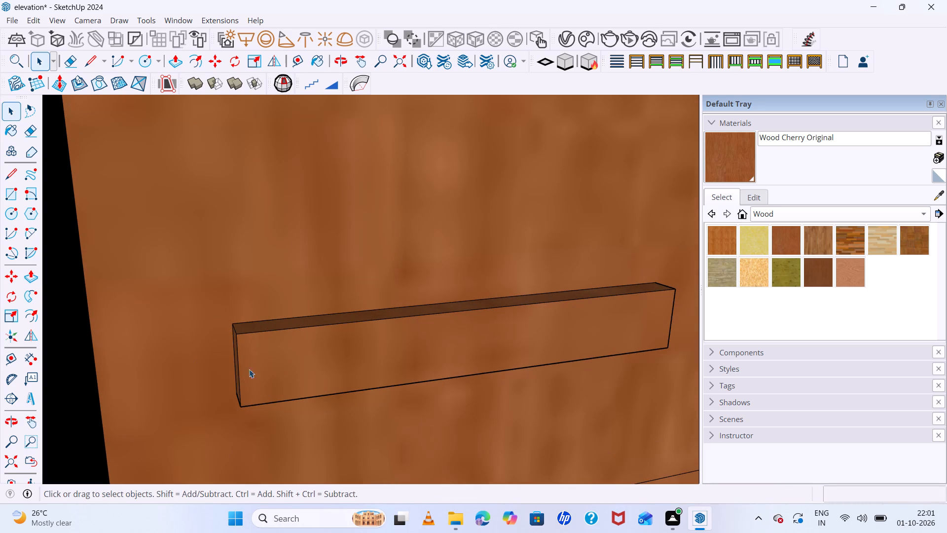
triple_click(291, 363)
triple_click(291, 363)
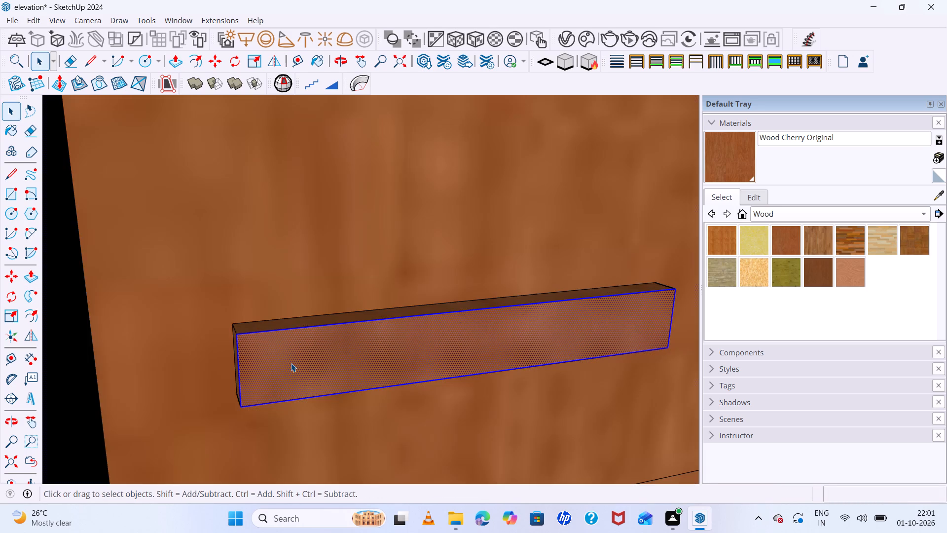
left_click(291, 363)
key("ctrl+z")
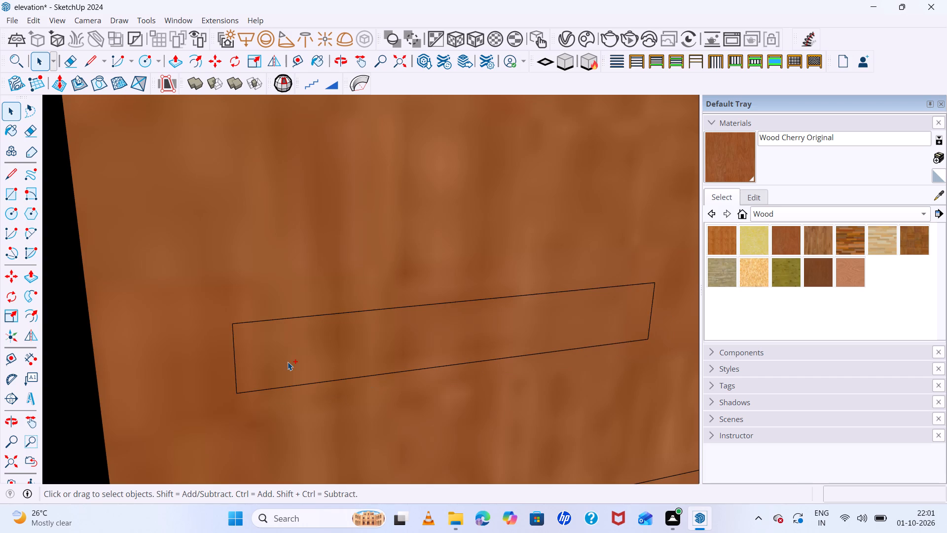
Make a group from the flat handle rectangle and its edges on the door panel.
left_click(287, 362)
right_click(287, 362)
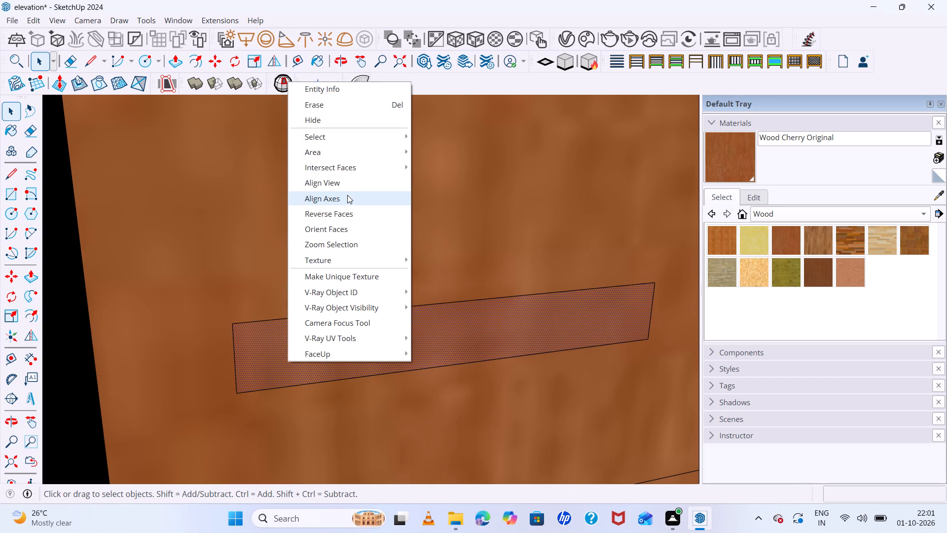
left_click(476, 334)
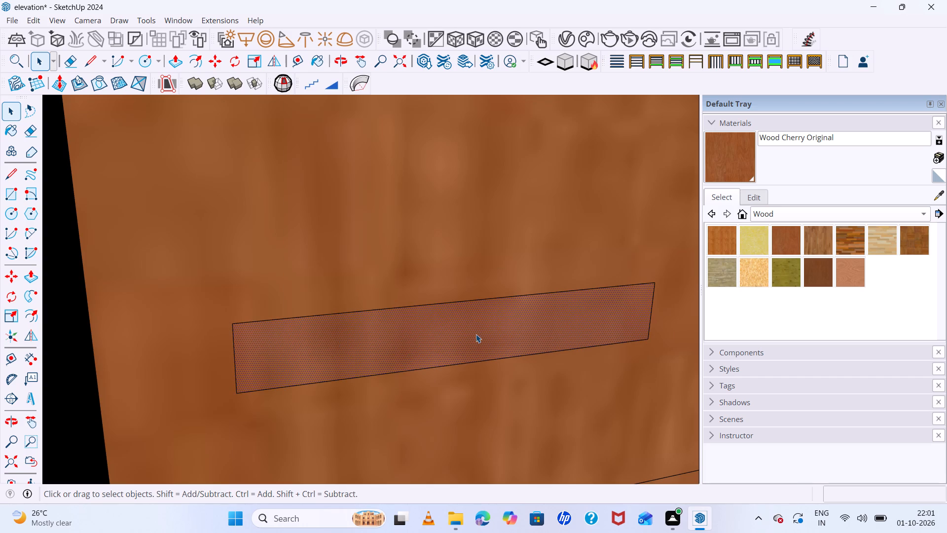
triple_click(475, 330)
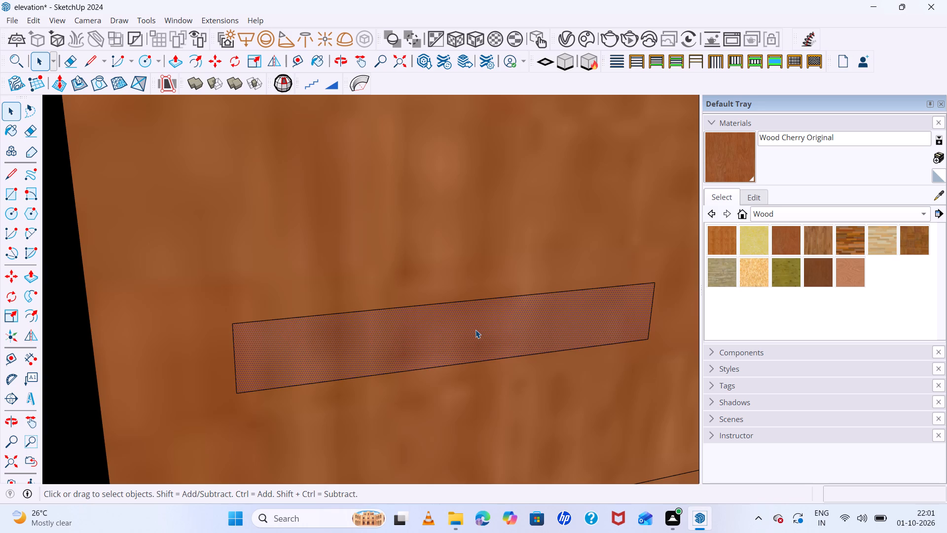
left_click(475, 330)
left_click(475, 330)
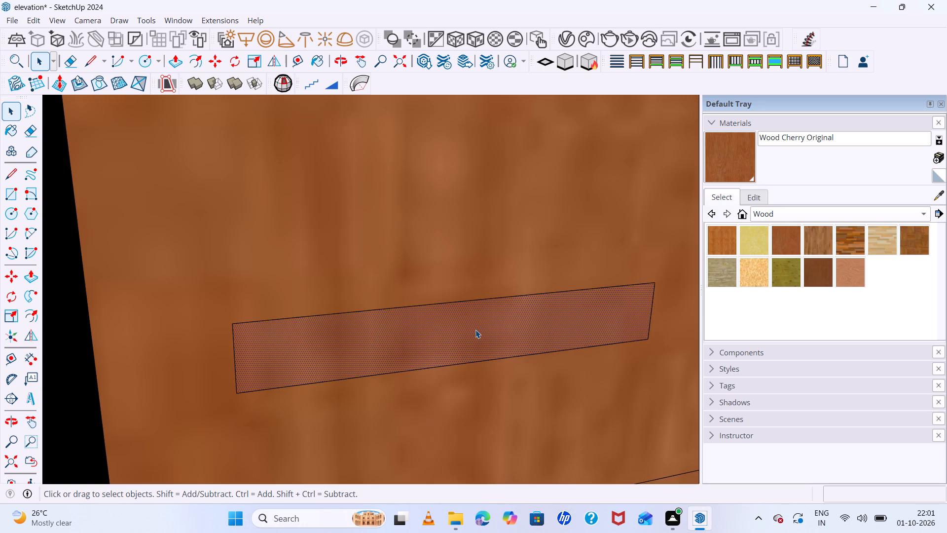
left_click(475, 330)
double_click(475, 330)
right_click(475, 330)
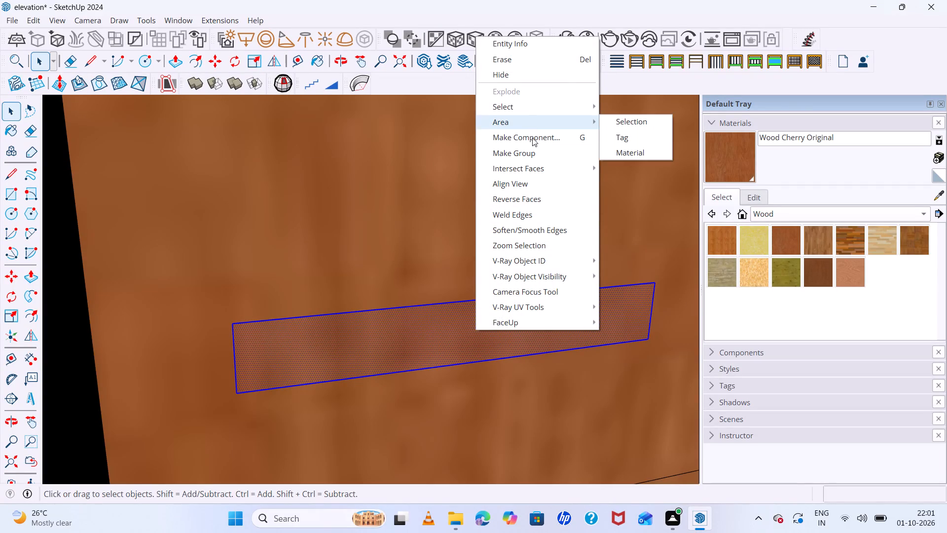
left_click(532, 155)
Inside the handle group, Push/Pull the rectangle outward by about 7/16" and leave the group.
double_click(403, 328)
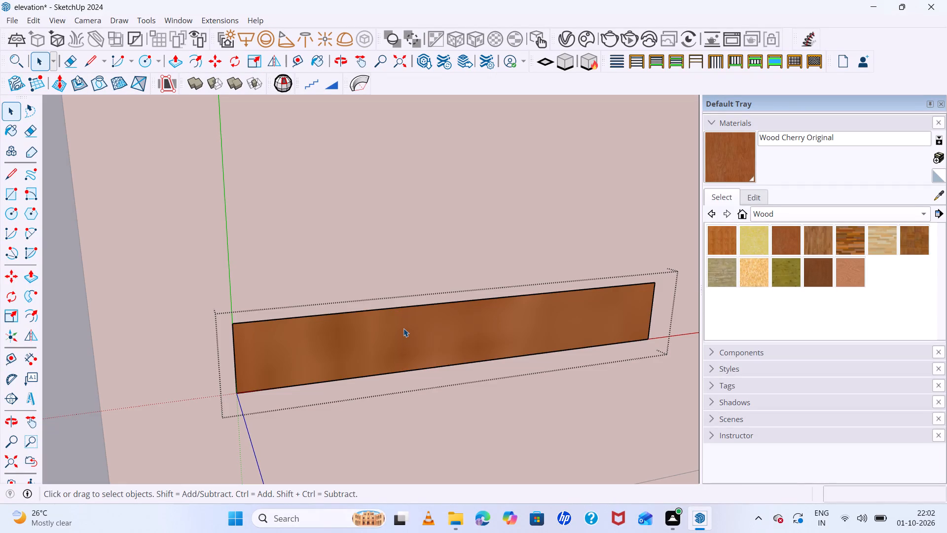
left_click(403, 328)
key("p")
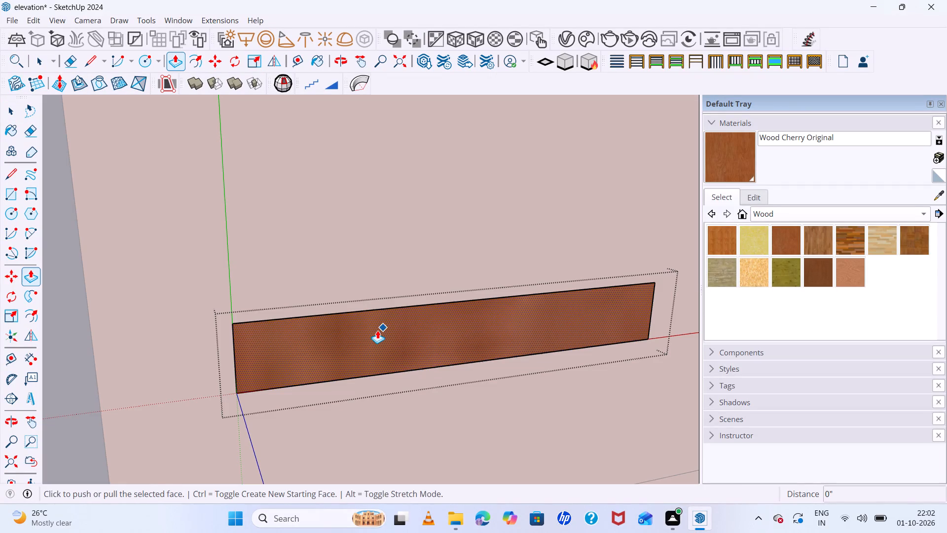
left_click(377, 330)
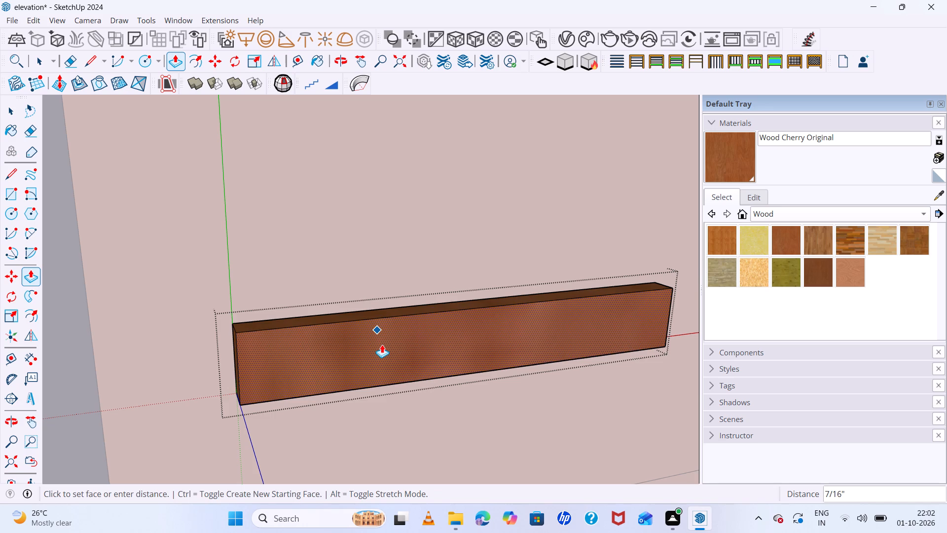
left_click(382, 344)
key("space")
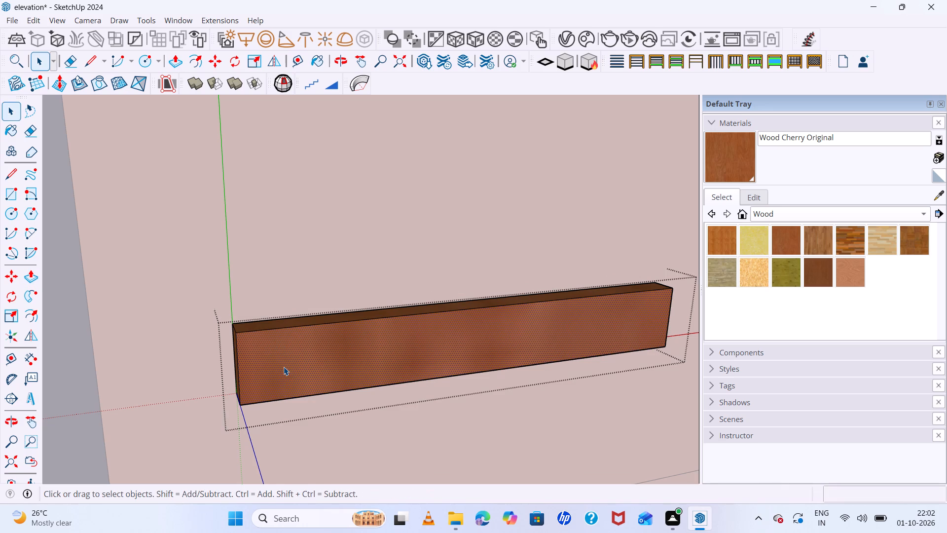
left_click(292, 264)
Draw a circle on the handle bar's front face, centred on its end edge nearest the frame, with a radius of half the bar's height.
scroll(304, 311, "down", 4)
middle_click_drag(321, 343, 315, 342)
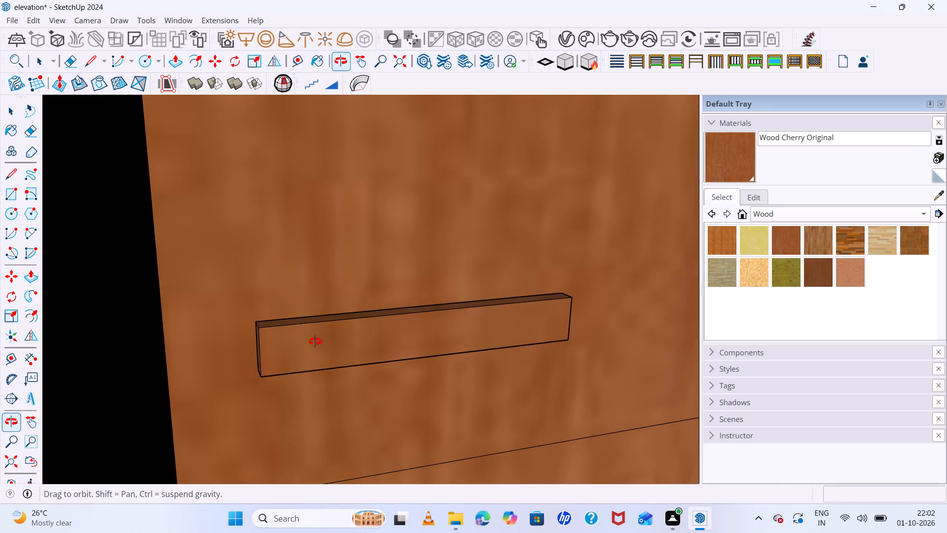
middle_click_drag(315, 342, 239, 291)
key("c")
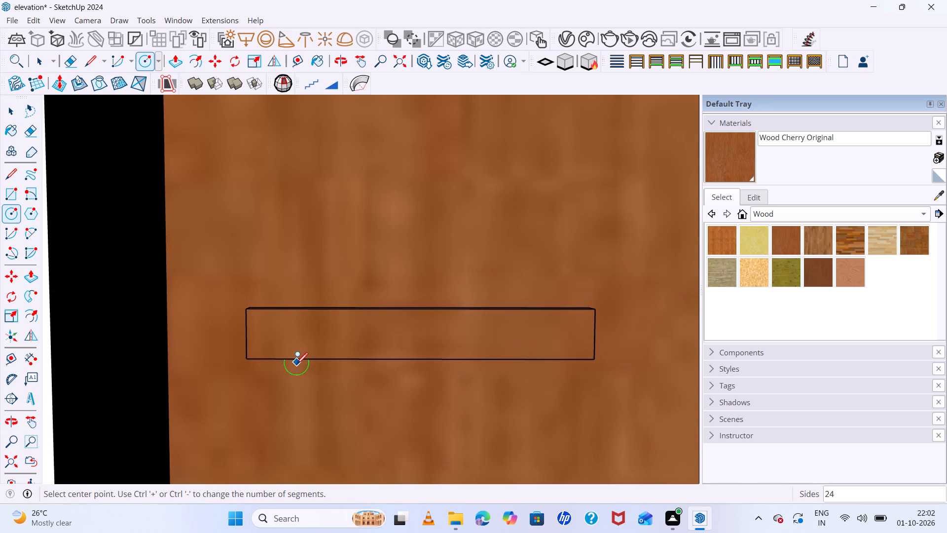
left_click(245, 332)
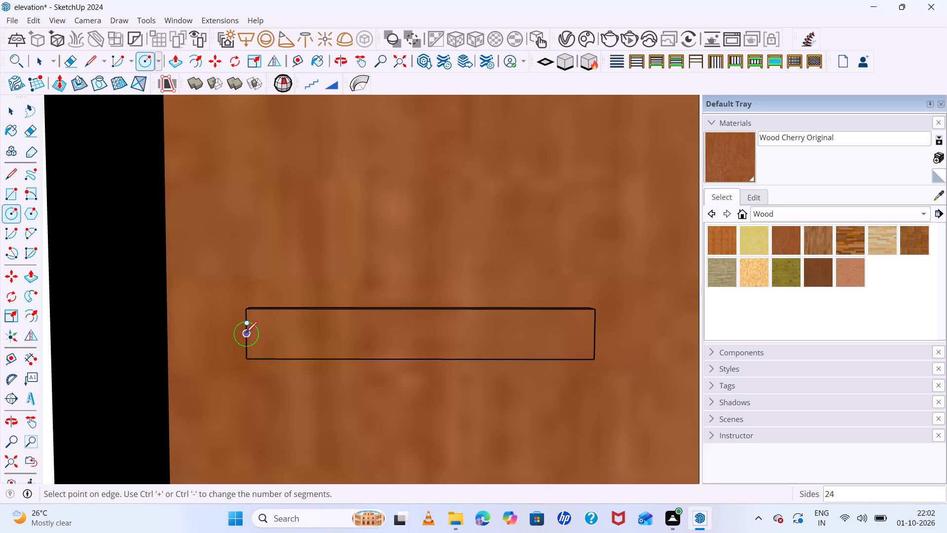
left_click(272, 335)
key("space")
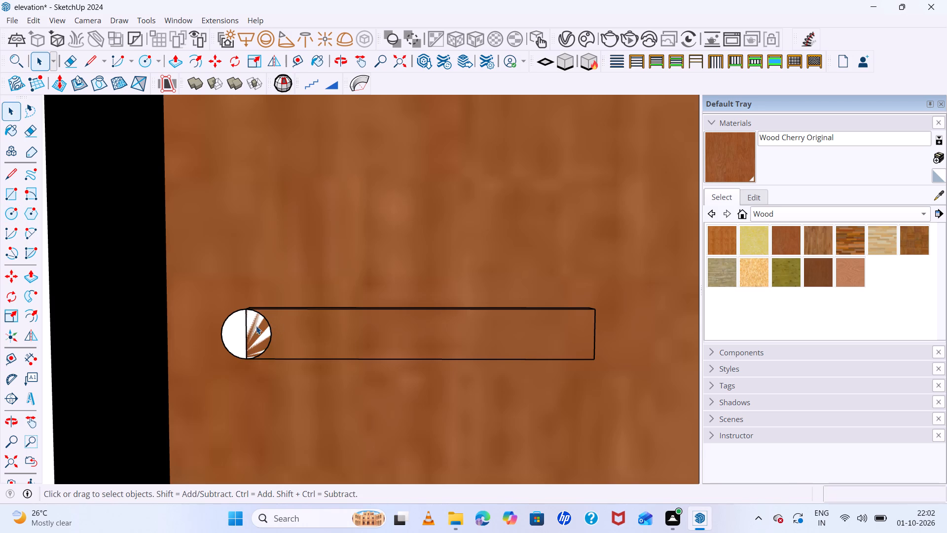
Push/Pull the circle slightly outward from the handle bar's front face to form a round knob.
key("p")
left_click(249, 318)
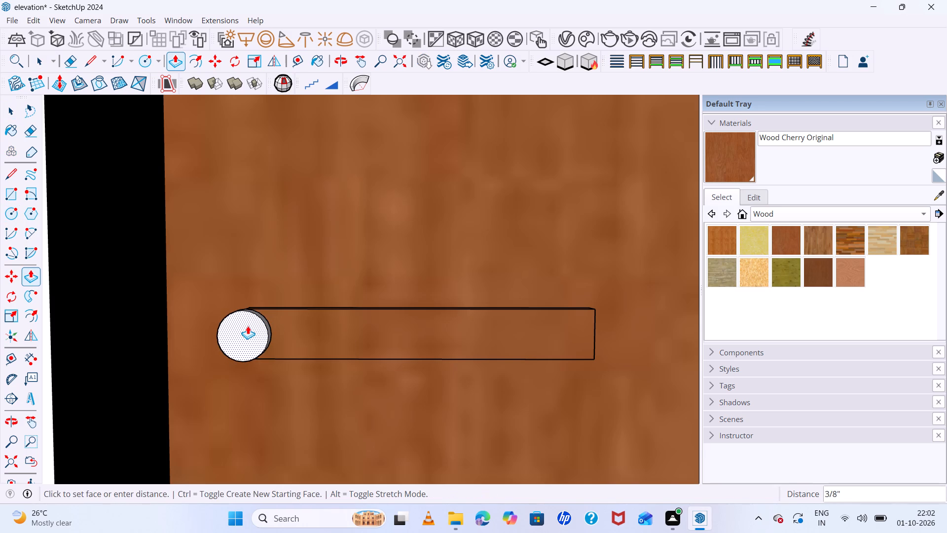
middle_click_drag(248, 326, 234, 357)
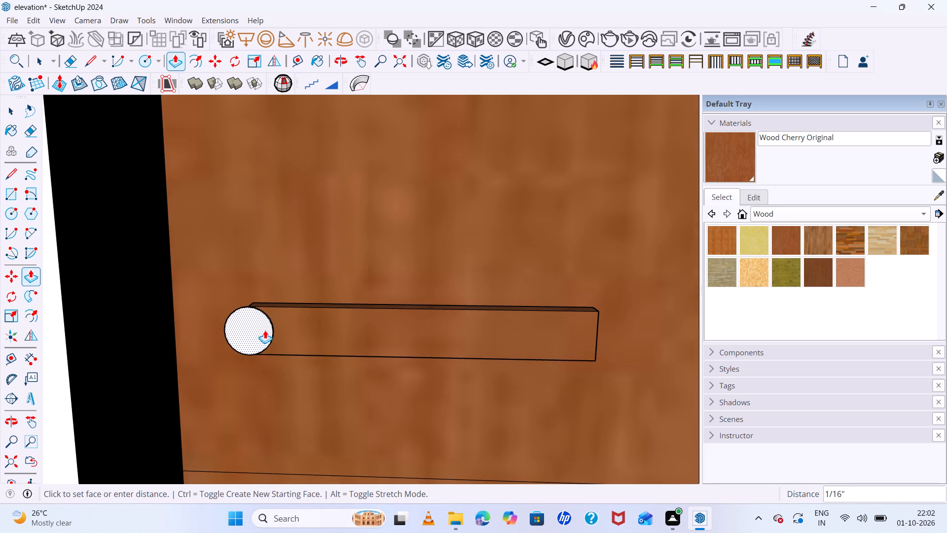
left_click(262, 333)
key("space")
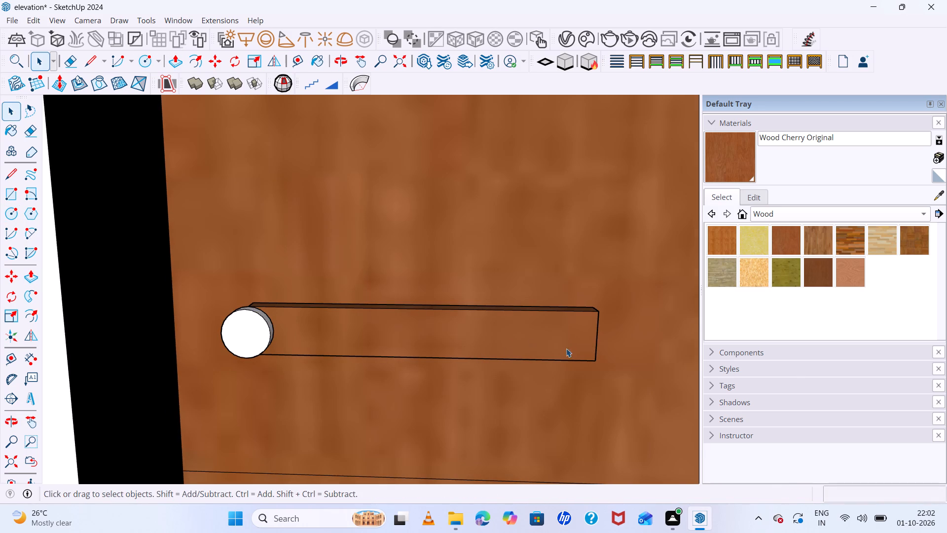
Paint the round knob's front face and side with black Color M09 from the Colors materials.
left_click(765, 218)
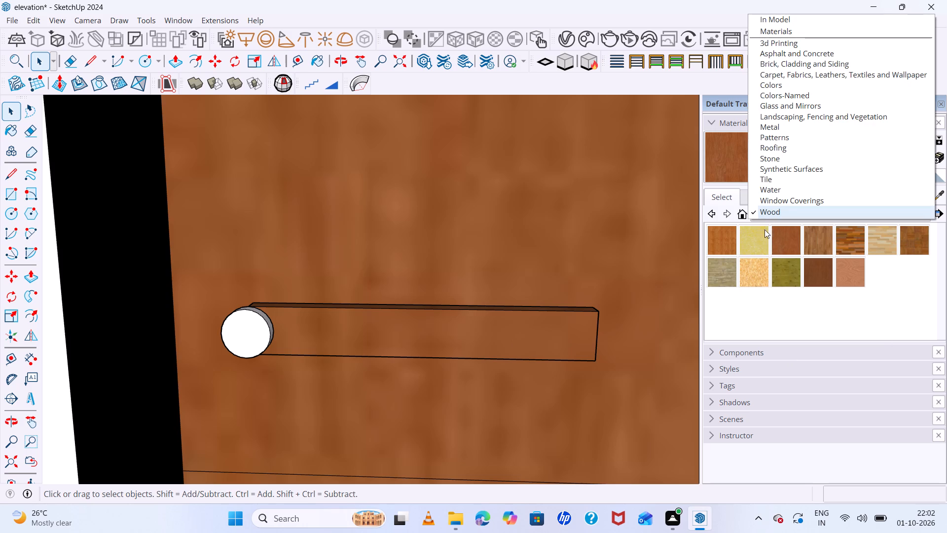
scroll(765, 237, "down", 5)
left_click(786, 83)
scroll(780, 305, "down", 14)
left_click(724, 306)
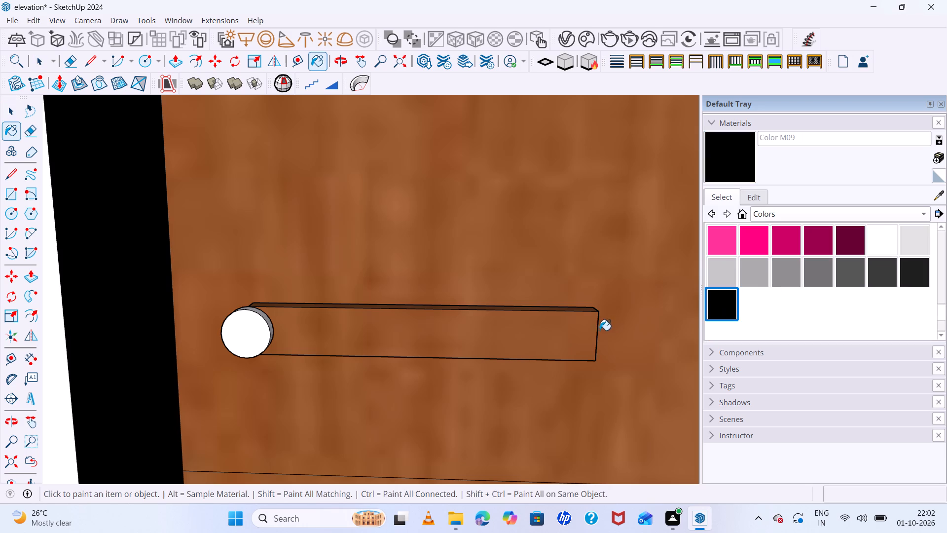
left_click(581, 331)
left_click(257, 340)
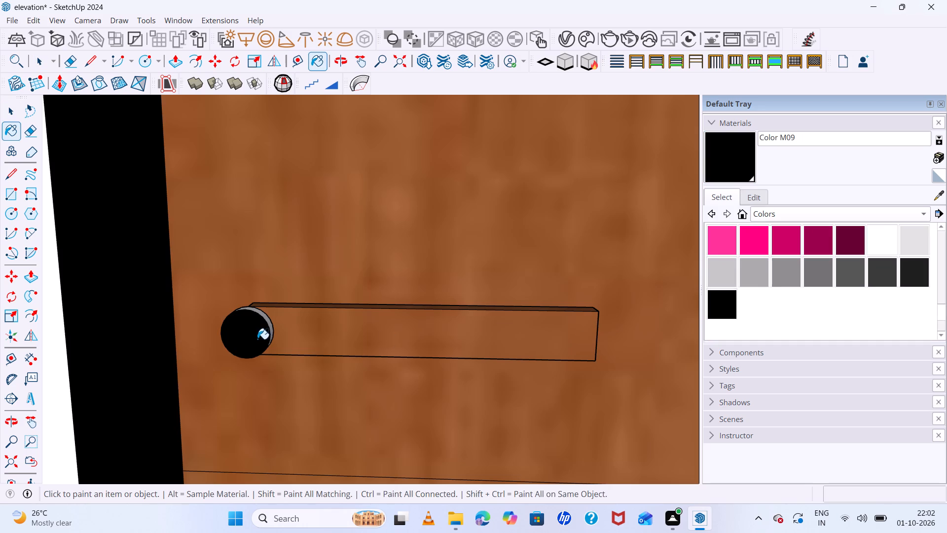
middle_click_drag(266, 335, 279, 402)
scroll(268, 301, "up", 7)
left_click(245, 331)
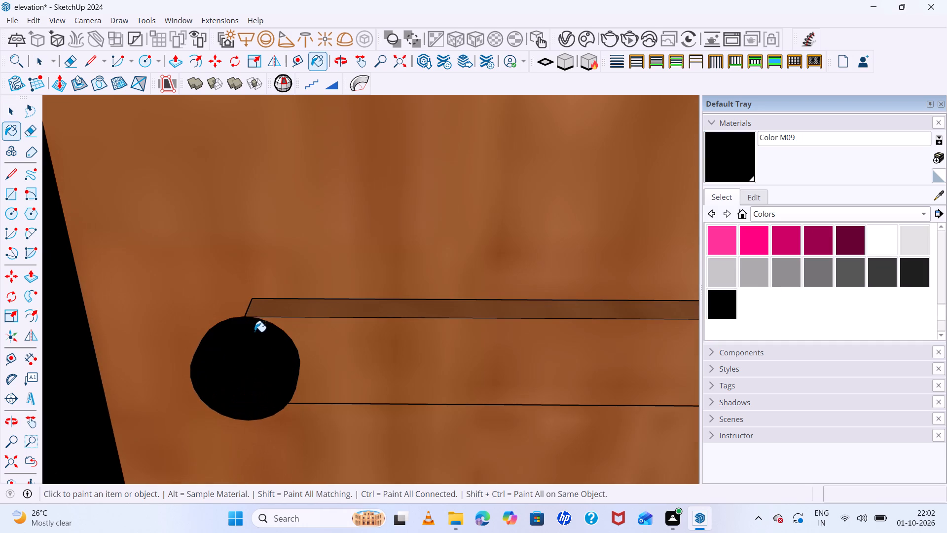
Open the handle bar group and paint all of the bar's faces with black Color M09.
key("space")
double_click(358, 363)
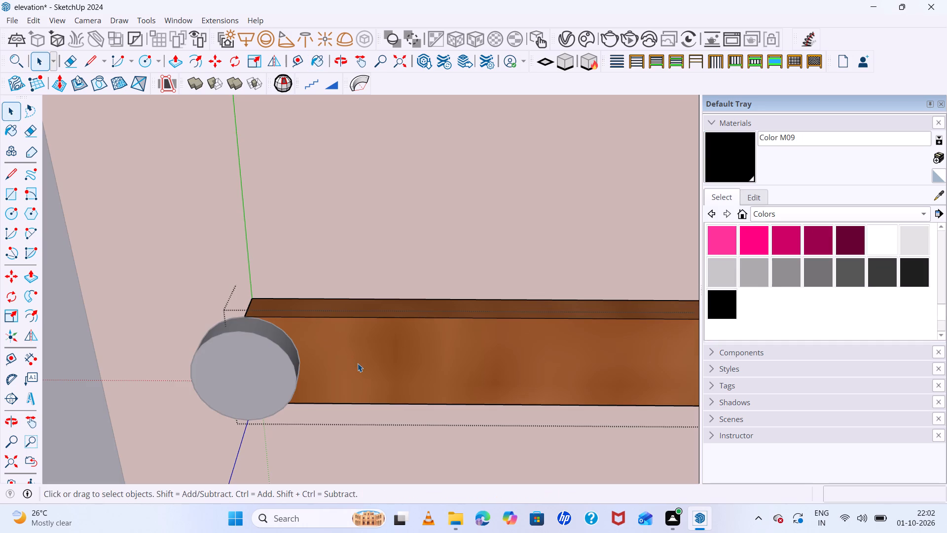
left_click(723, 301)
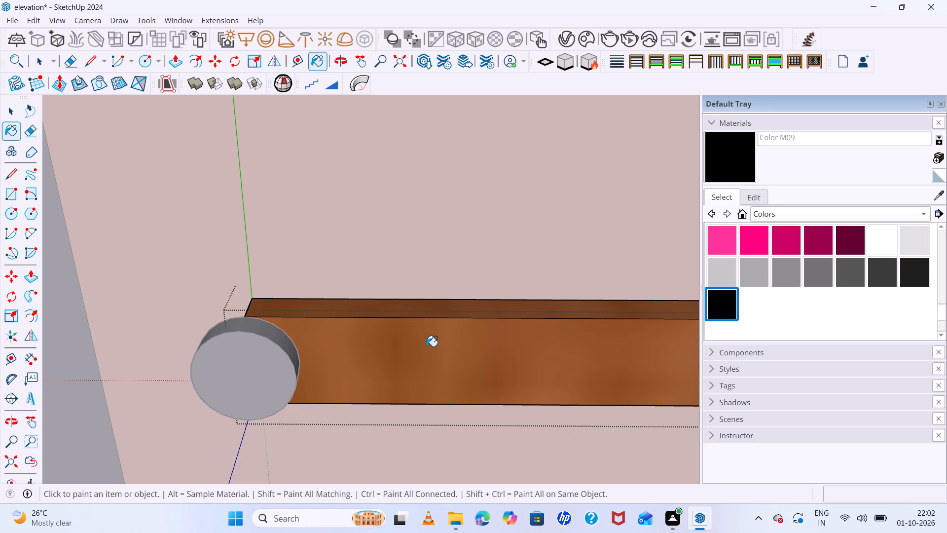
left_click(426, 346)
scroll(406, 345, "down", 2)
key("space")
triple_click(423, 355)
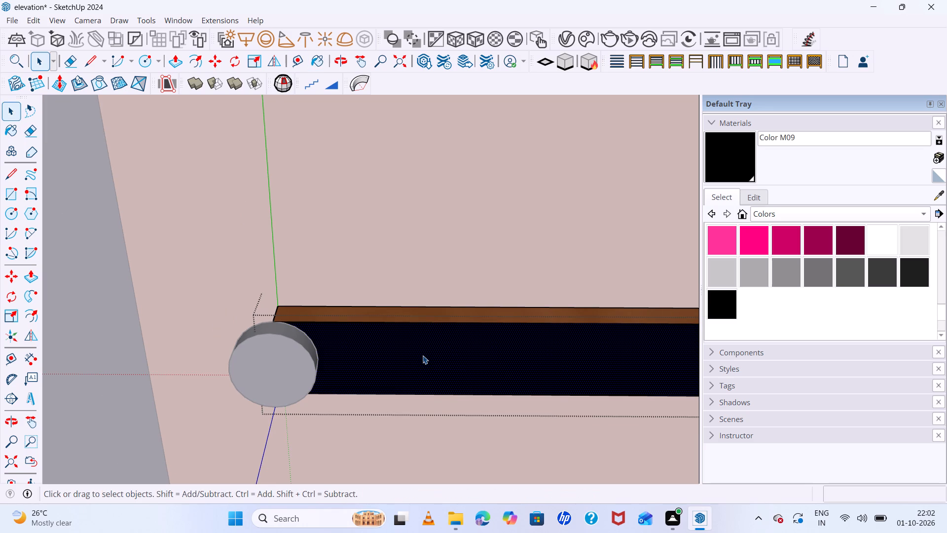
left_click(716, 309)
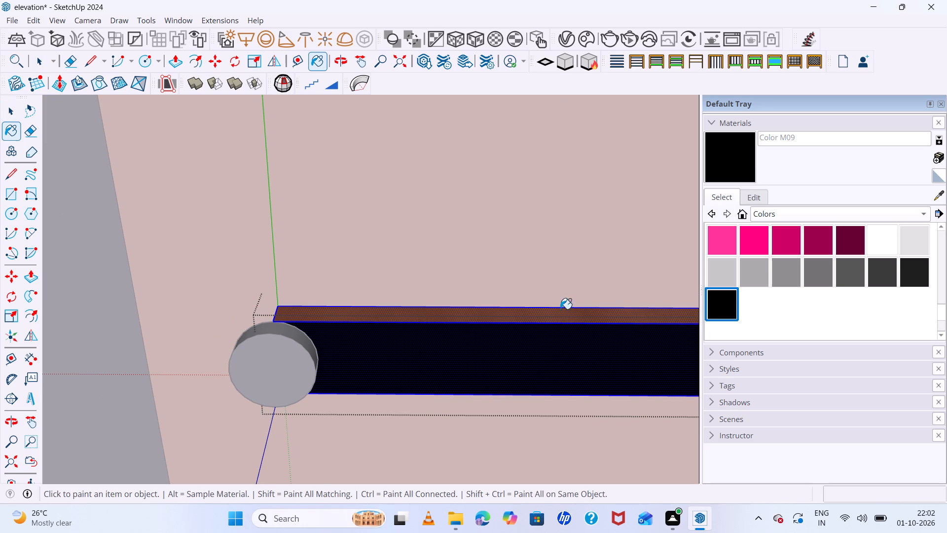
left_click(526, 310)
scroll(447, 323, "down", 19)
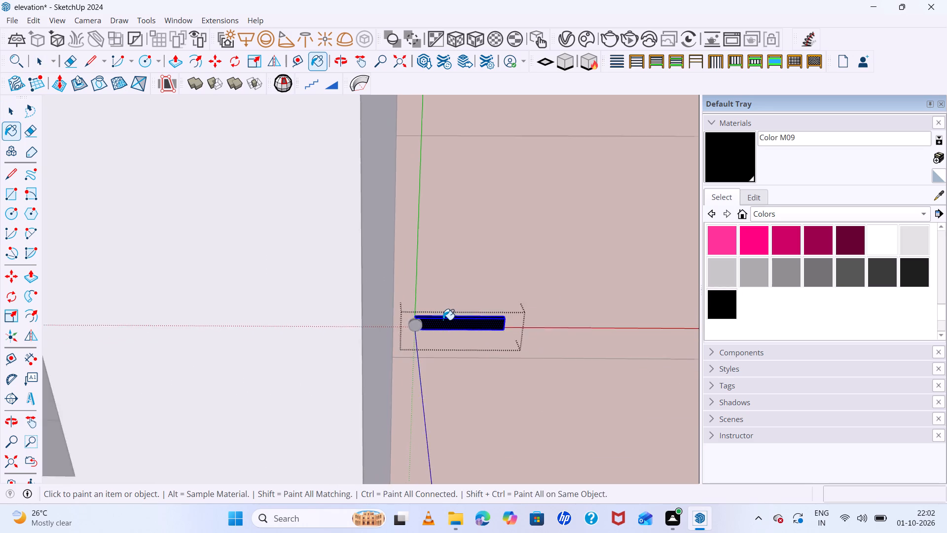
scroll(443, 320, "down", 9)
left_click(443, 320)
Bring the whole model with both buildings back into view.
scroll(444, 318, "down", 13)
key("space")
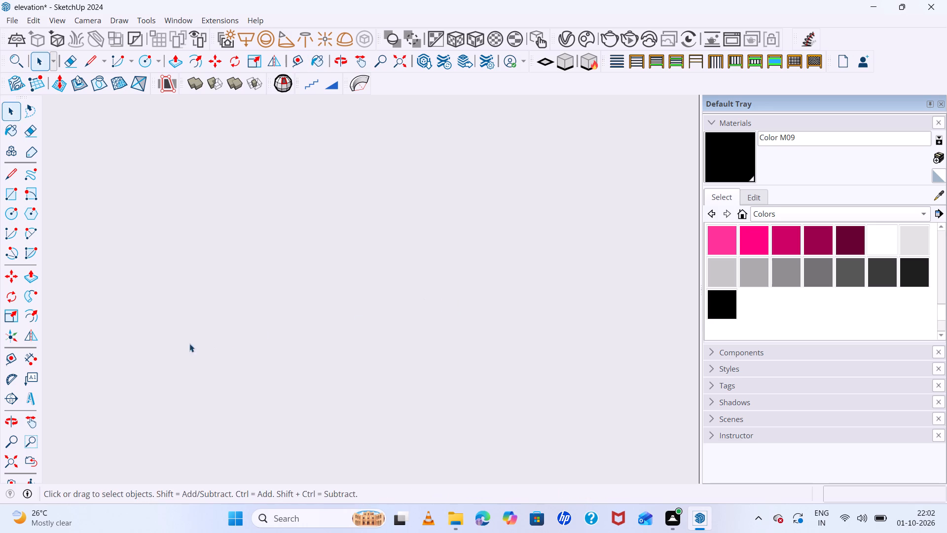
left_click(15, 465)
scroll(360, 377, "down", 6)
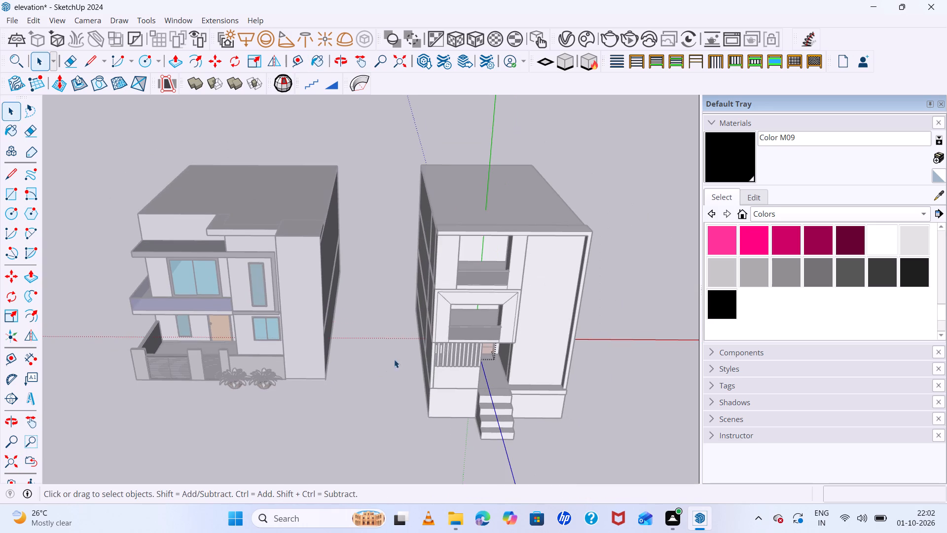
Paint the front face of the round knob on the entrance door handle with dark maroon Color L16 from the Colors materials.
key("space")
left_click(623, 303)
scroll(609, 306, "up", 9)
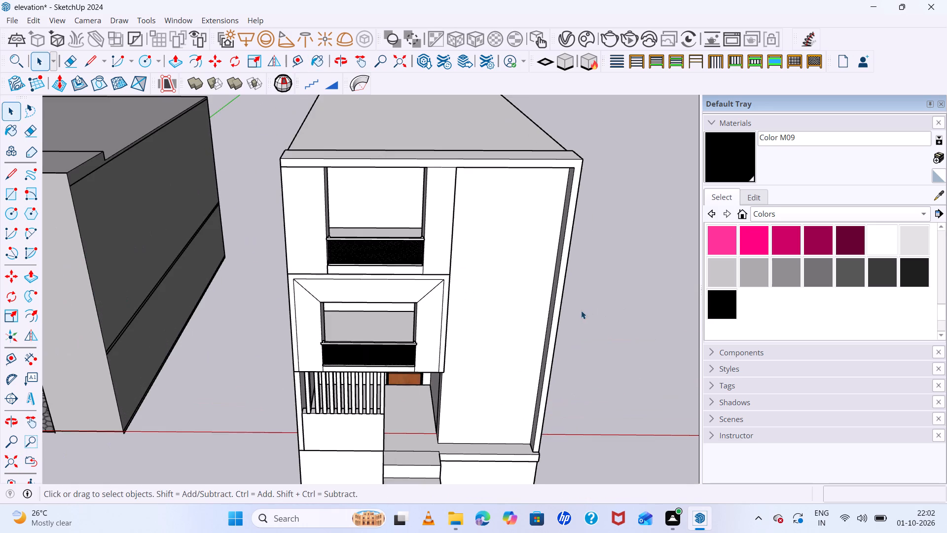
middle_click_drag(581, 309, 566, 208)
scroll(419, 351, "up", 7)
scroll(399, 408, "up", 3)
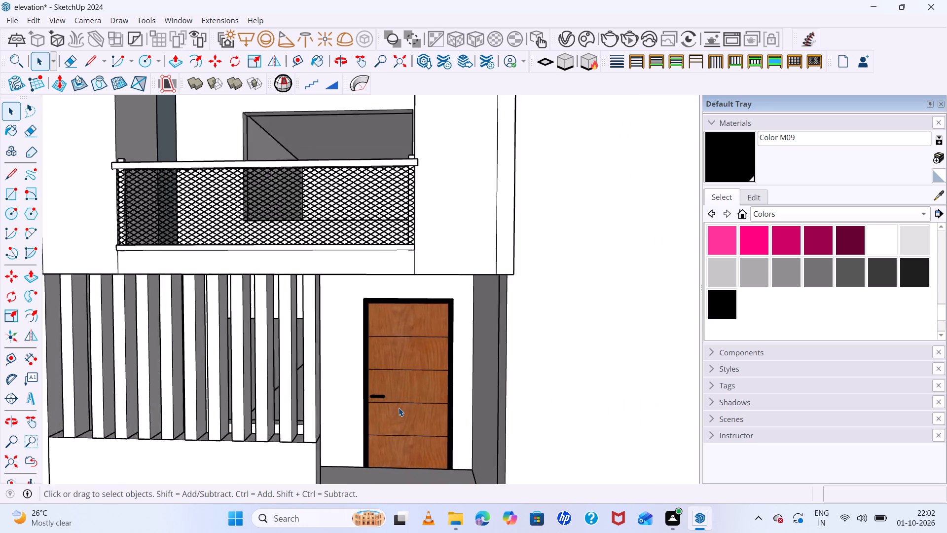
scroll(399, 408, "up", 11)
scroll(345, 397, "up", 5)
middle_click_drag(351, 399, 443, 396)
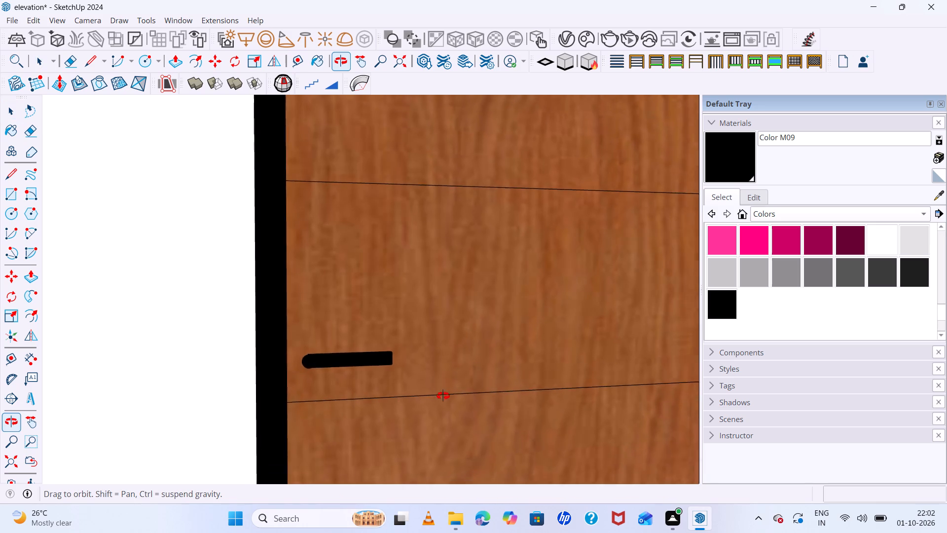
middle_click_drag(443, 396, 314, 389)
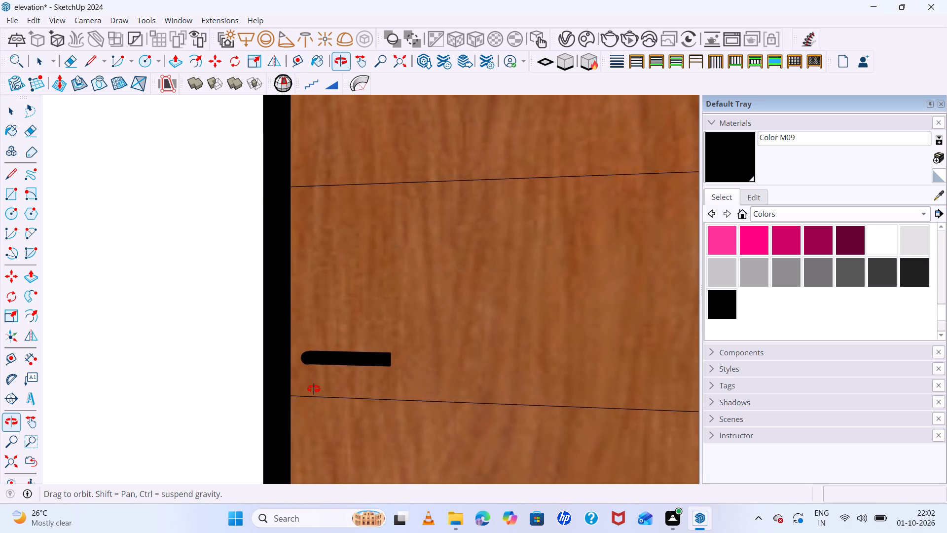
middle_click_drag(314, 389, 286, 396)
scroll(302, 373, "up", 7)
left_click(320, 343)
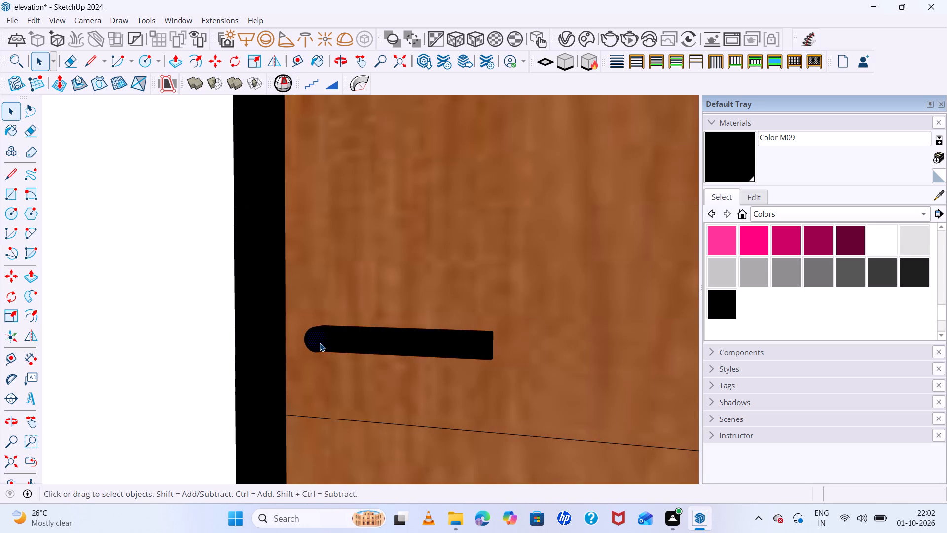
scroll(758, 262, "up", 5)
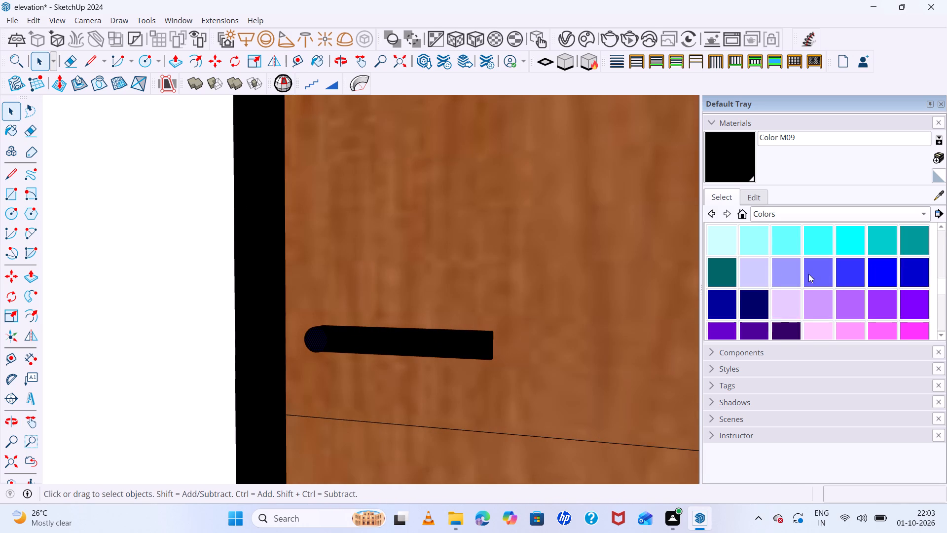
scroll(824, 286, "down", 4)
left_click(844, 276)
scroll(317, 356, "up", 4)
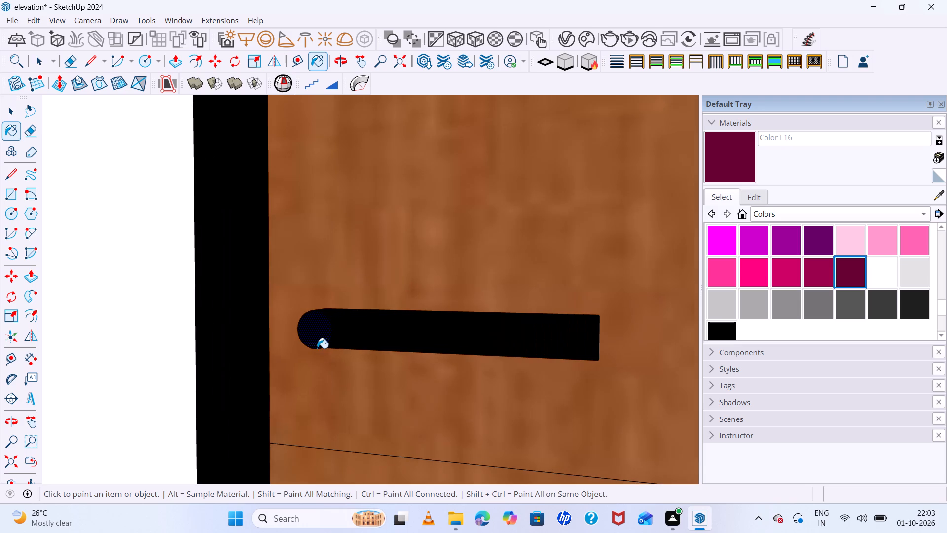
left_click(317, 333)
scroll(389, 346, "down", 12)
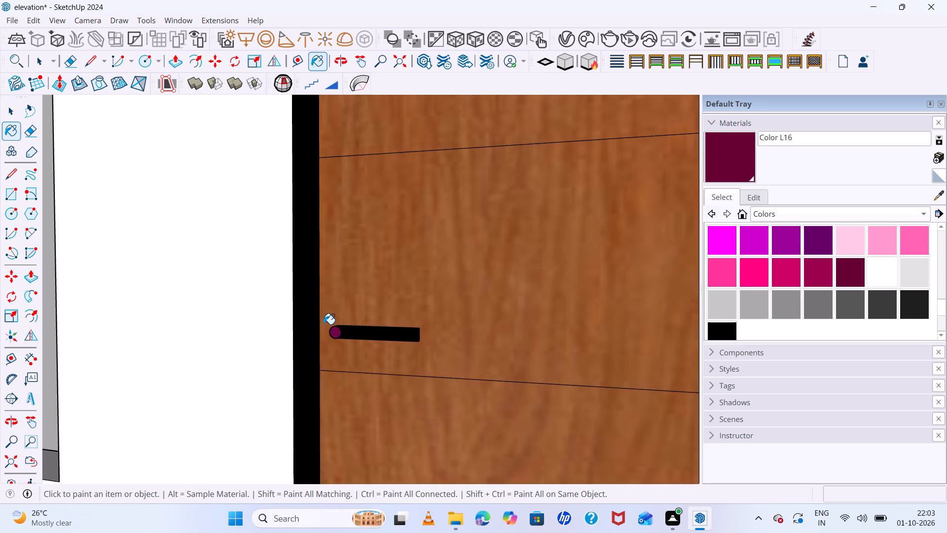
Examine the entrance with its finished door and the window opening in the wall beside it.
key("space")
left_click(272, 244)
scroll(291, 310, "down", 14)
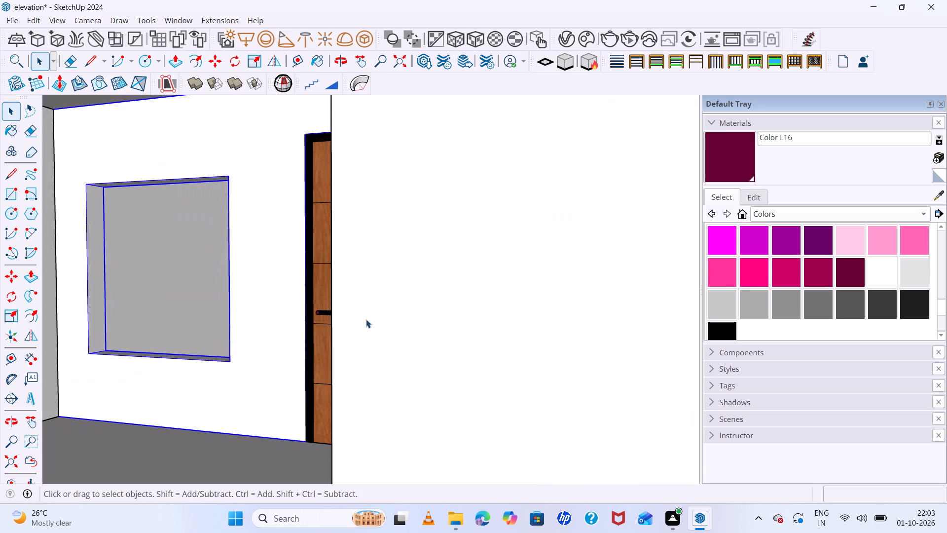
middle_click_drag(368, 320, 476, 336)
scroll(477, 324, "down", 20)
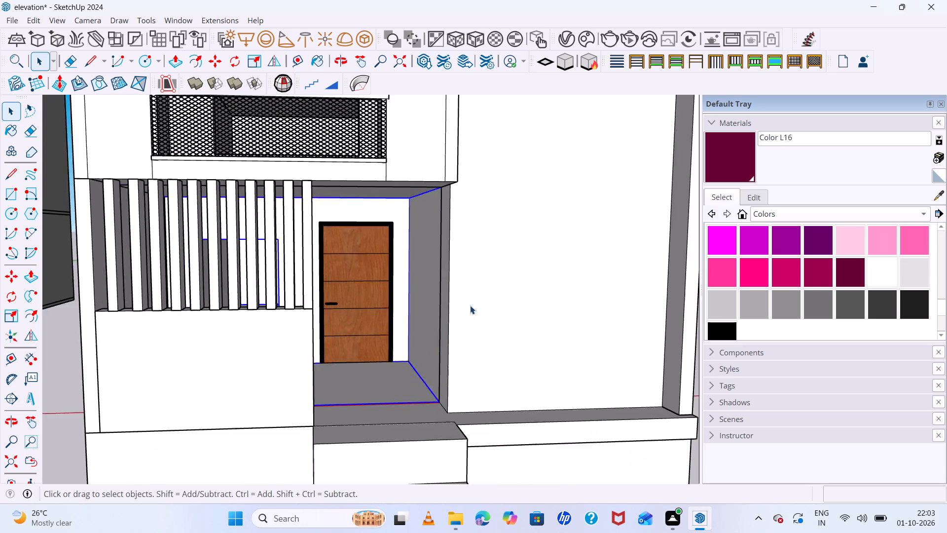
scroll(470, 305, "down", 7)
scroll(543, 332, "up", 5)
middle_click_drag(544, 333, 522, 312)
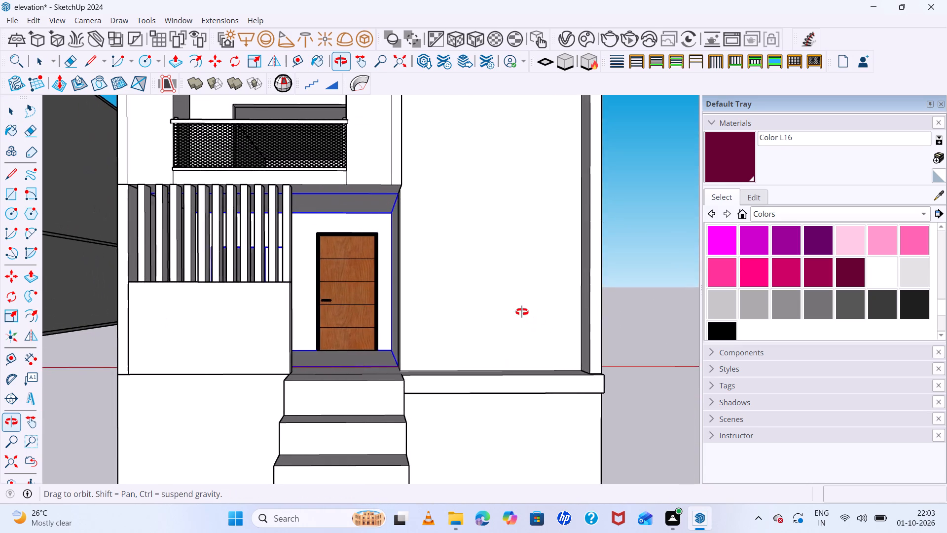
middle_click_drag(522, 312, 518, 317)
middle_click(518, 317)
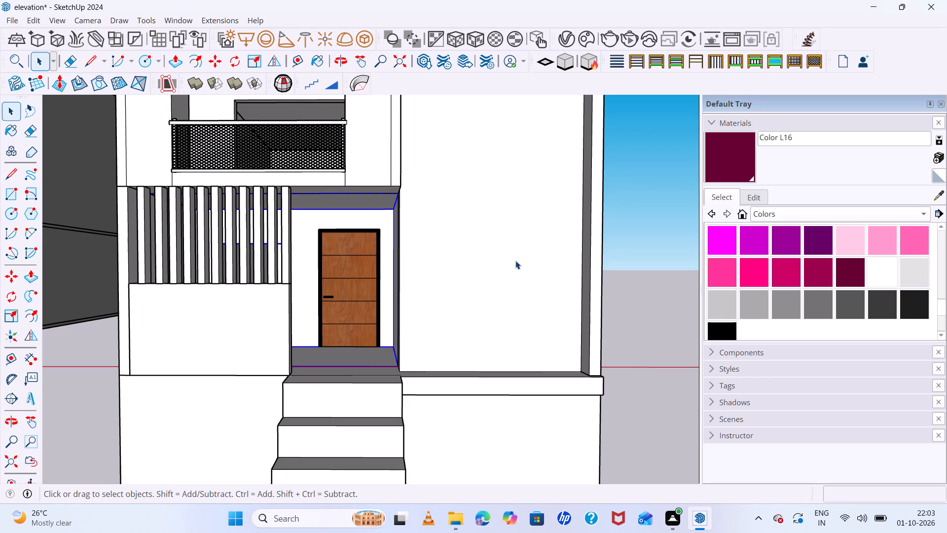
scroll(348, 273, "up", 7)
middle_click_drag(412, 296, 373, 305)
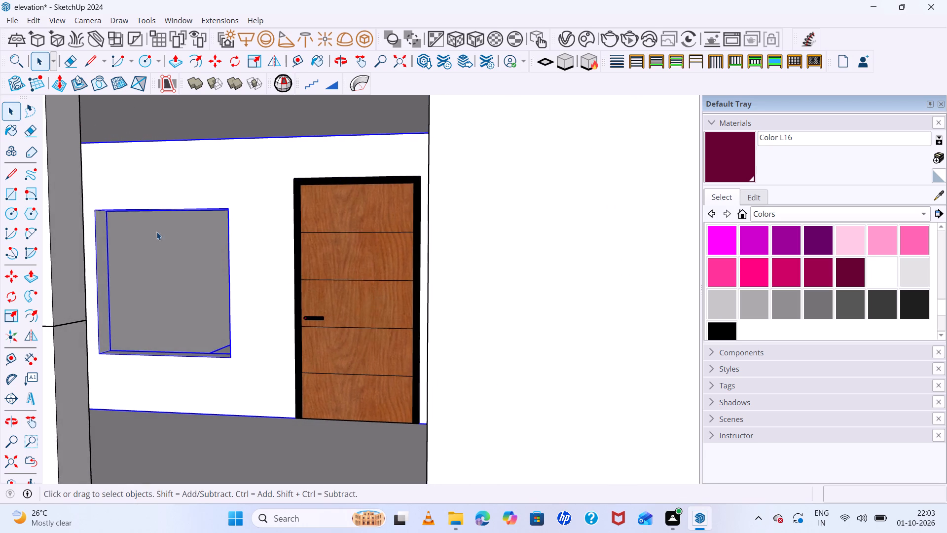
scroll(124, 217, "up", 7)
scroll(123, 216, "down", 5)
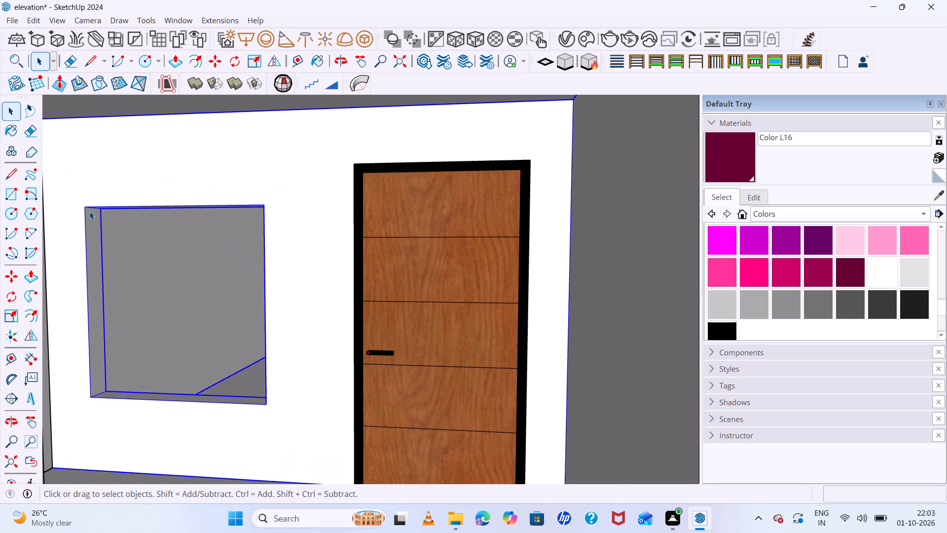
key("r")
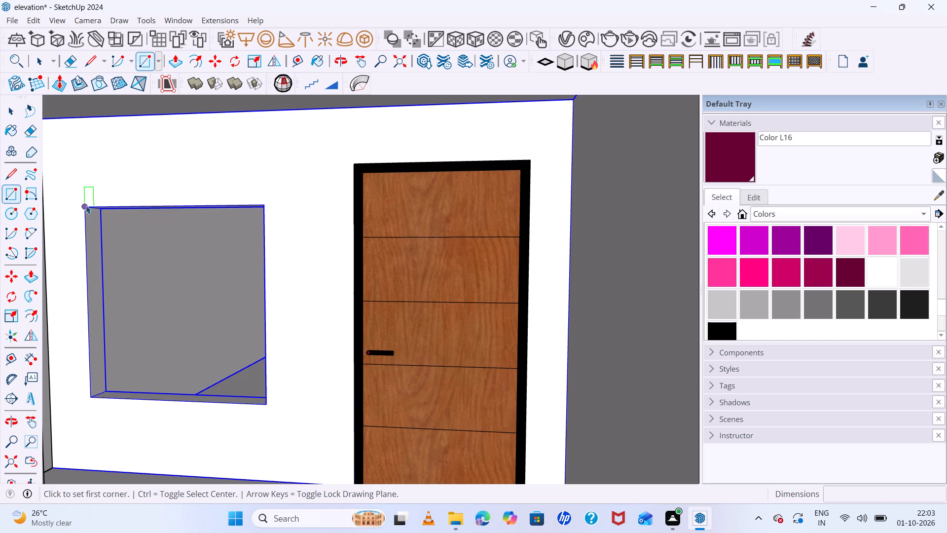
key("space")
Draw a rectangle about 5' 4 13/16" by 5' 2 5/8" across the ground-floor window opening beside the entrance door, corner to corner.
scroll(176, 316, "down", 14)
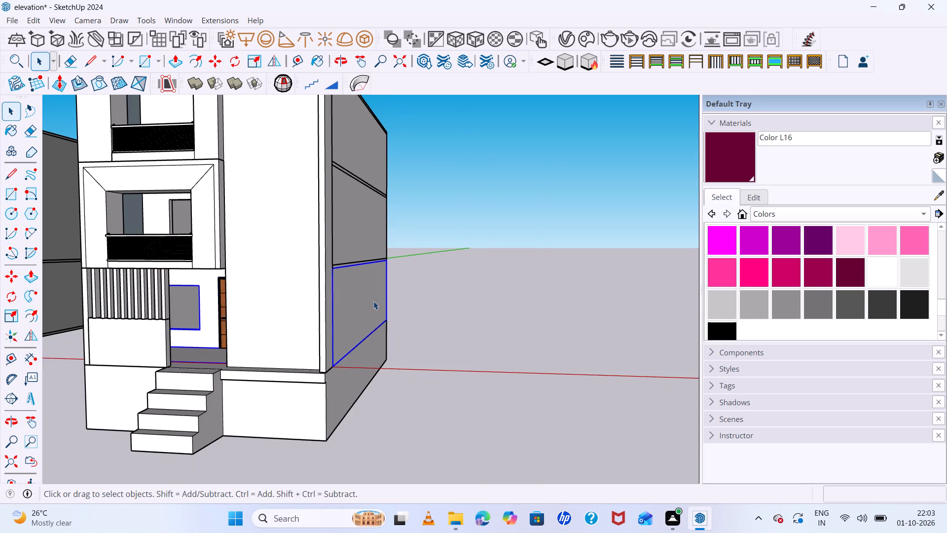
left_click(424, 300)
scroll(237, 312, "up", 9)
middle_click_drag(223, 315, 223, 307)
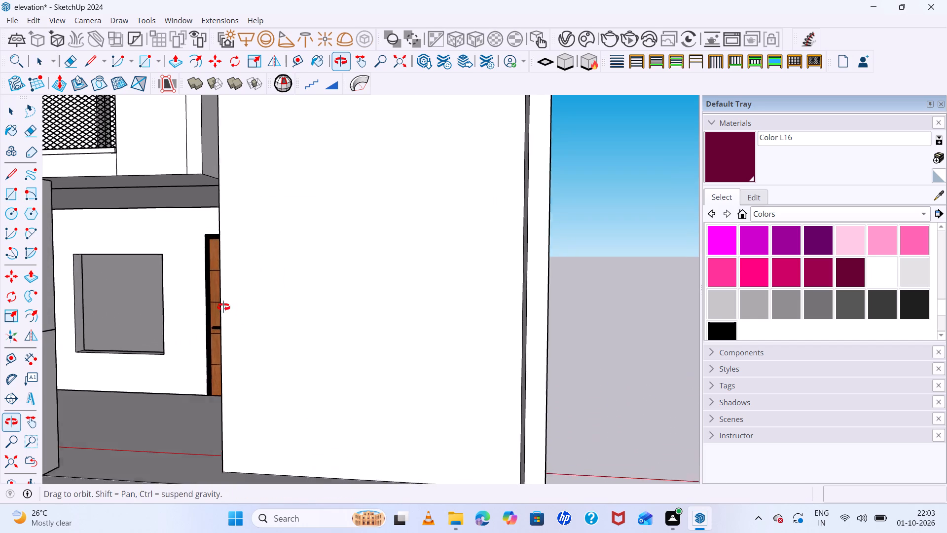
middle_click_drag(223, 307, 224, 303)
scroll(139, 288, "up", 5)
scroll(146, 282, "down", 2)
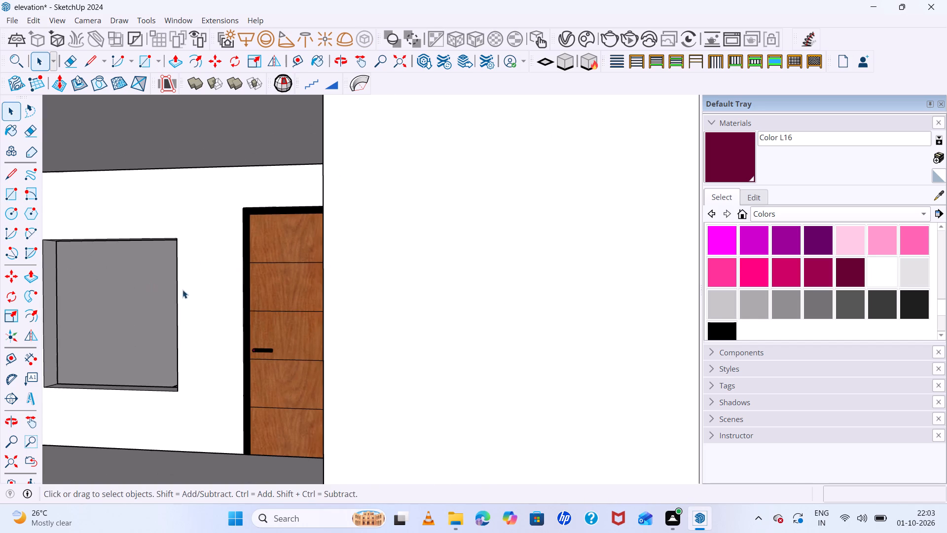
scroll(210, 294, "down", 6)
scroll(173, 307, "up", 4)
middle_click_drag(214, 332, 208, 334)
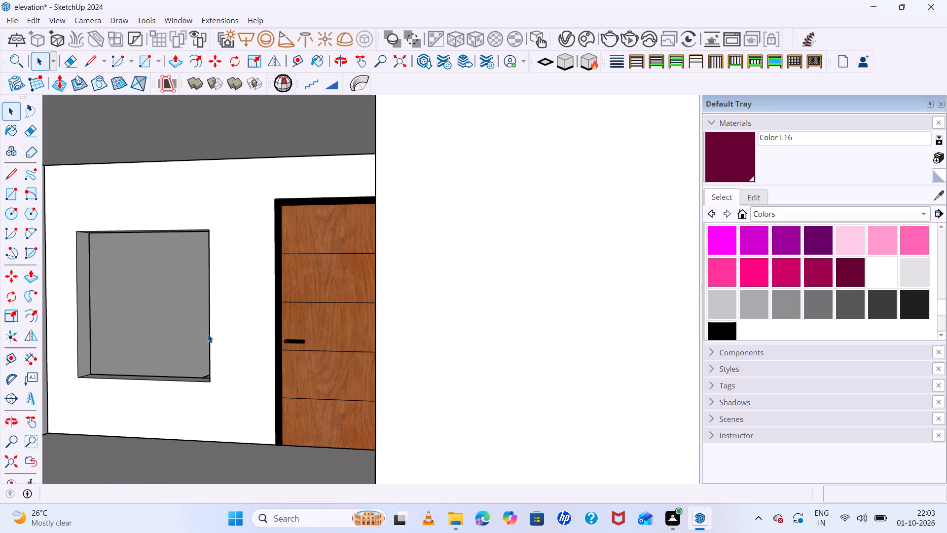
key("r")
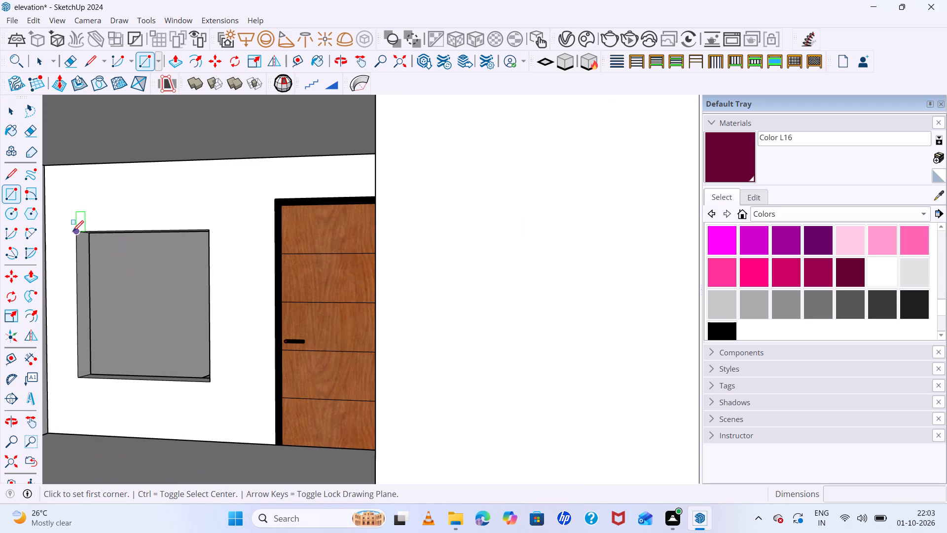
left_click(73, 232)
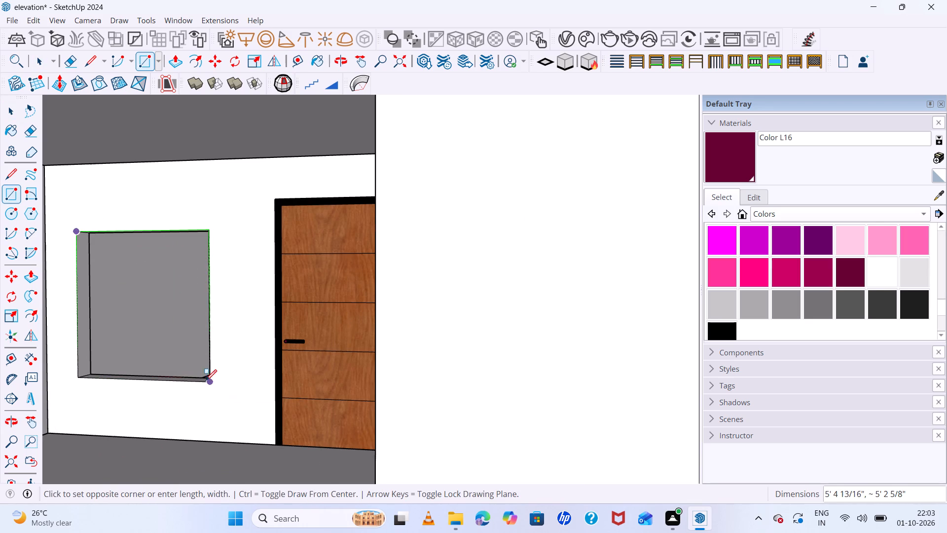
left_click(208, 384)
key("space")
Move the window rectangle's face out to open ground beside the white building, about 30' 6" and another 11' or so farther away.
left_click(175, 303)
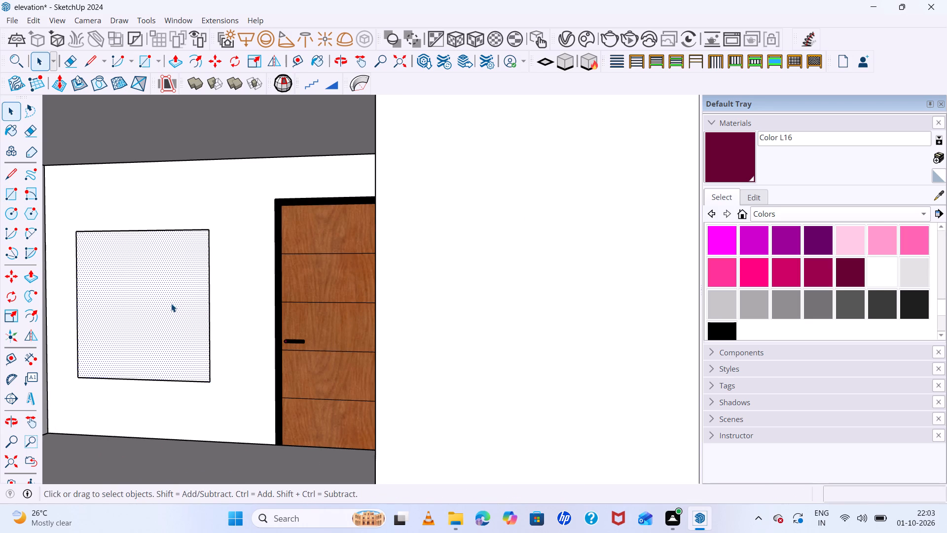
key("m")
left_click(209, 380)
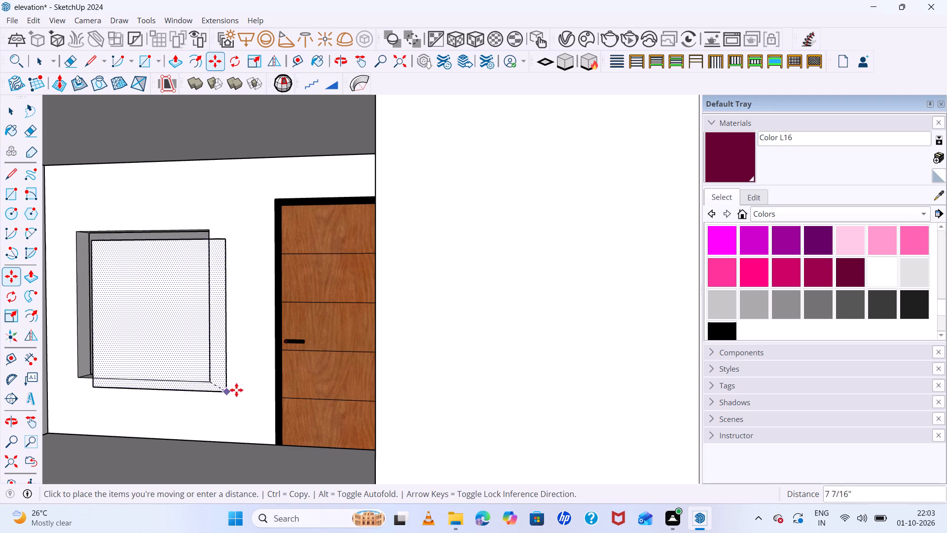
scroll(259, 397, "down", 6)
scroll(427, 427, "down", 7)
scroll(502, 446, "down", 4)
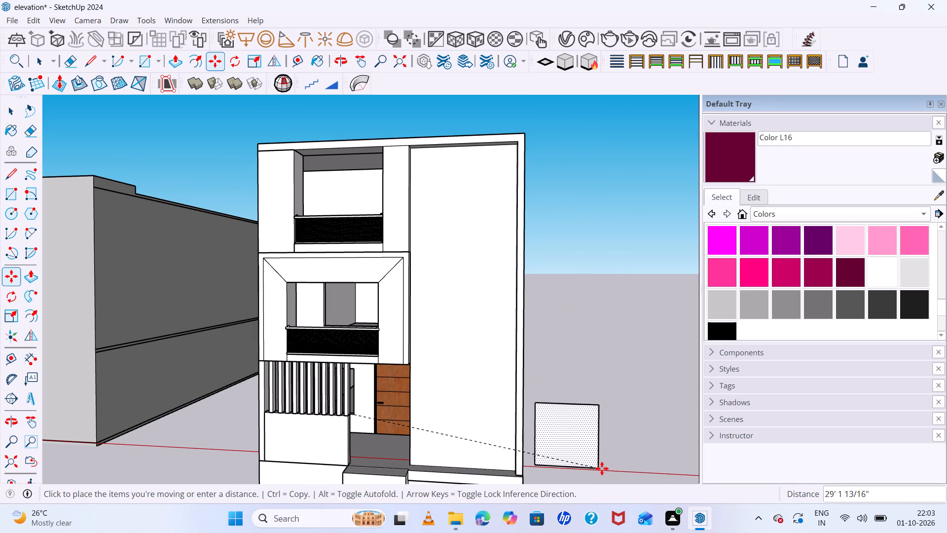
left_click(616, 471)
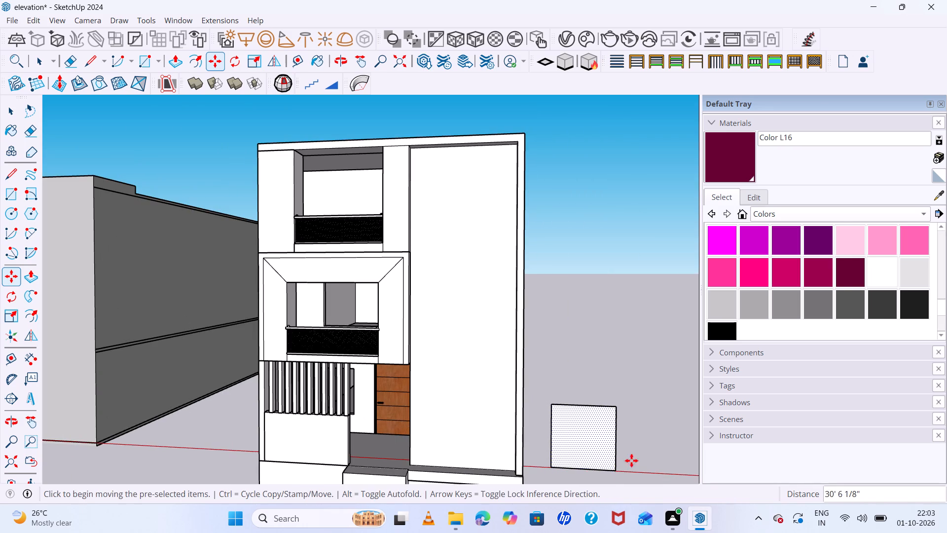
scroll(639, 441, "up", 12)
scroll(517, 363, "down", 13)
scroll(555, 340, "down", 8)
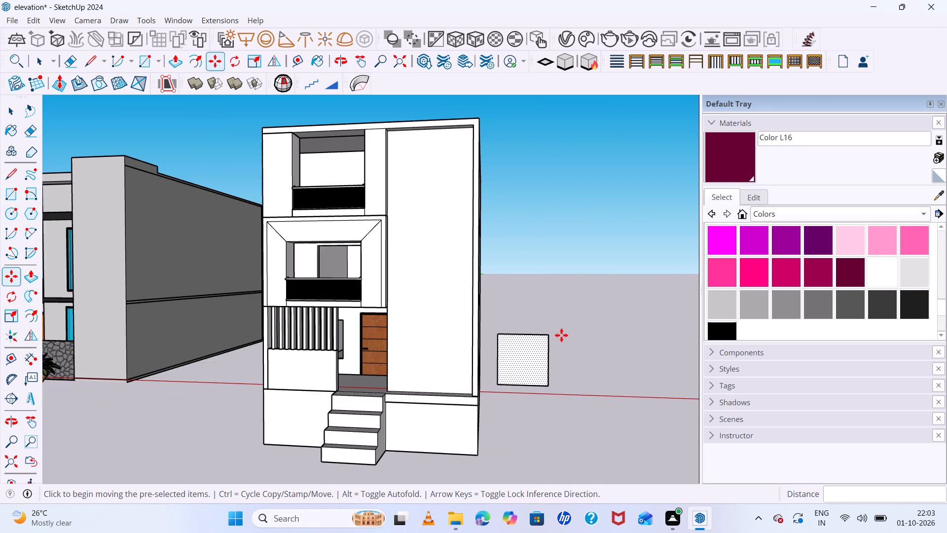
left_click(547, 385)
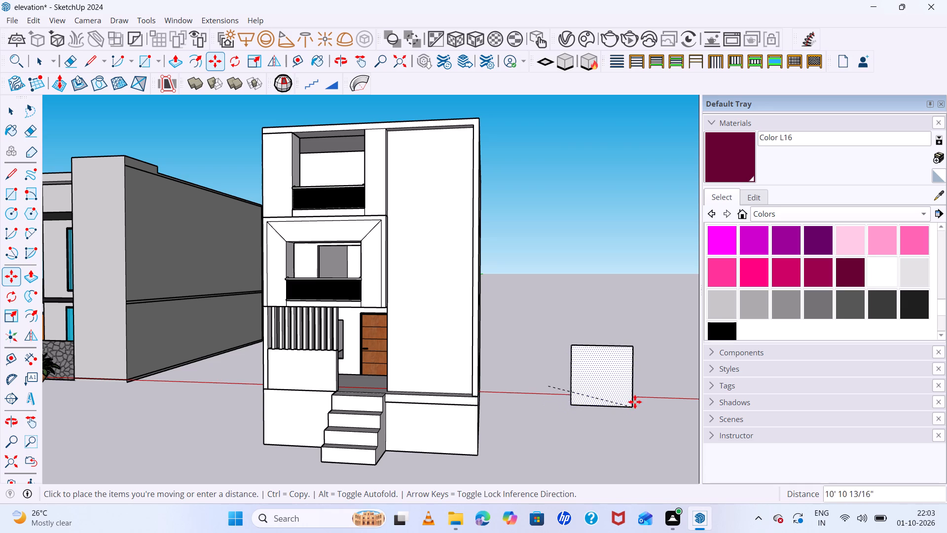
left_click(635, 398)
Draw a vertical 5' 4 13/16" line between the midpoints of the moved rectangle's bottom and top edges, splitting it in half.
scroll(498, 343, "down", 13)
scroll(676, 395, "up", 3)
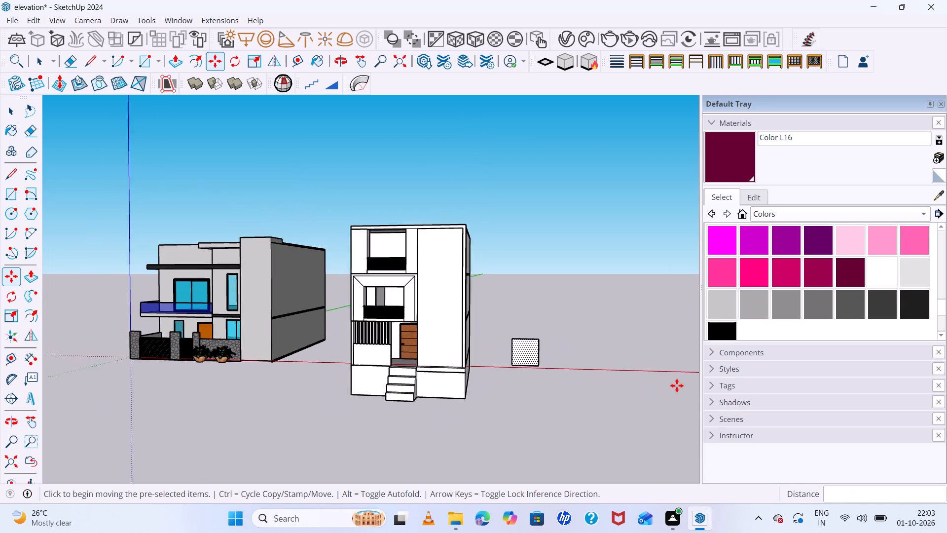
scroll(677, 385, "up", 10)
scroll(588, 342, "up", 6)
middle_click_drag(454, 379, 513, 385)
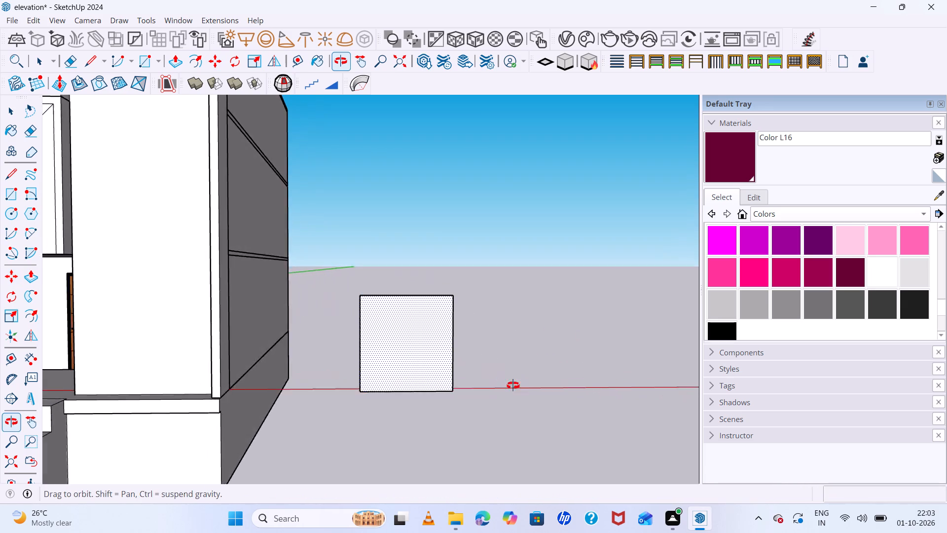
middle_click_drag(513, 385, 537, 388)
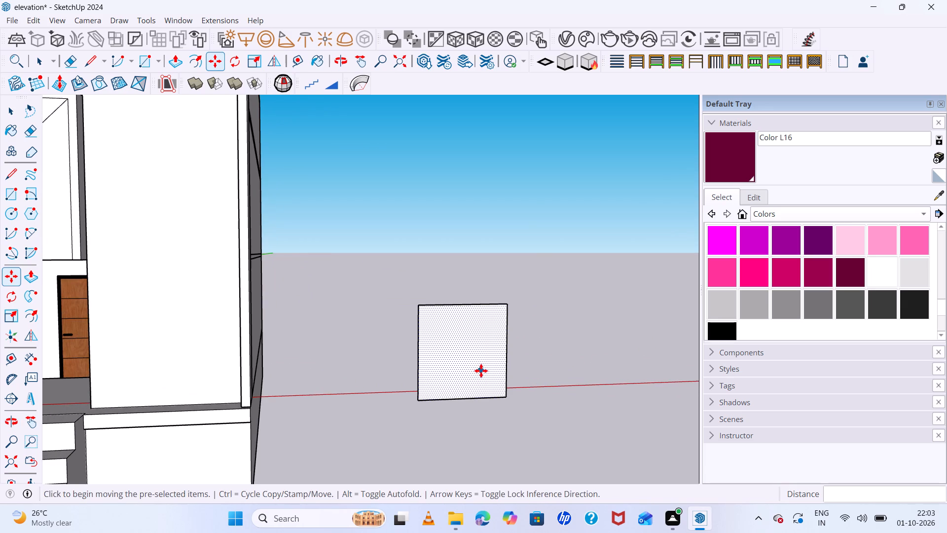
key("l")
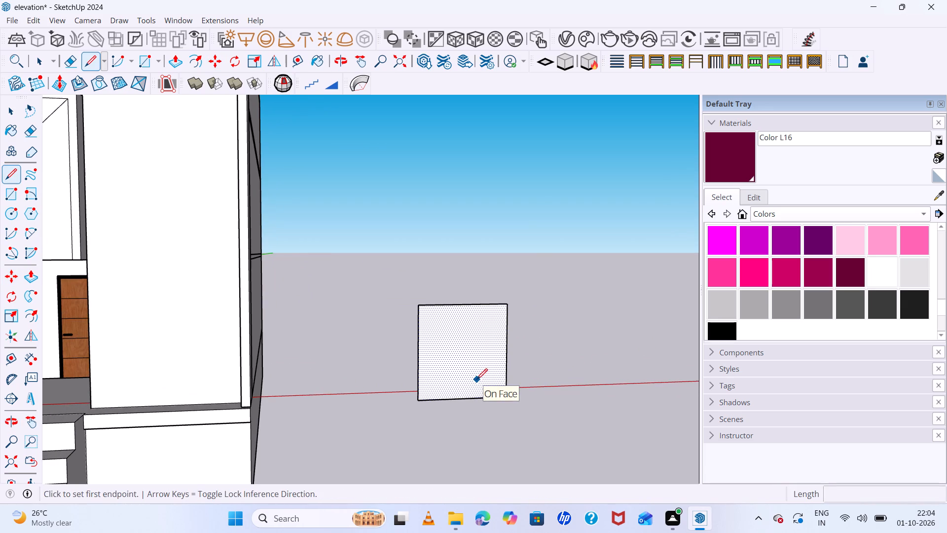
left_click(459, 399)
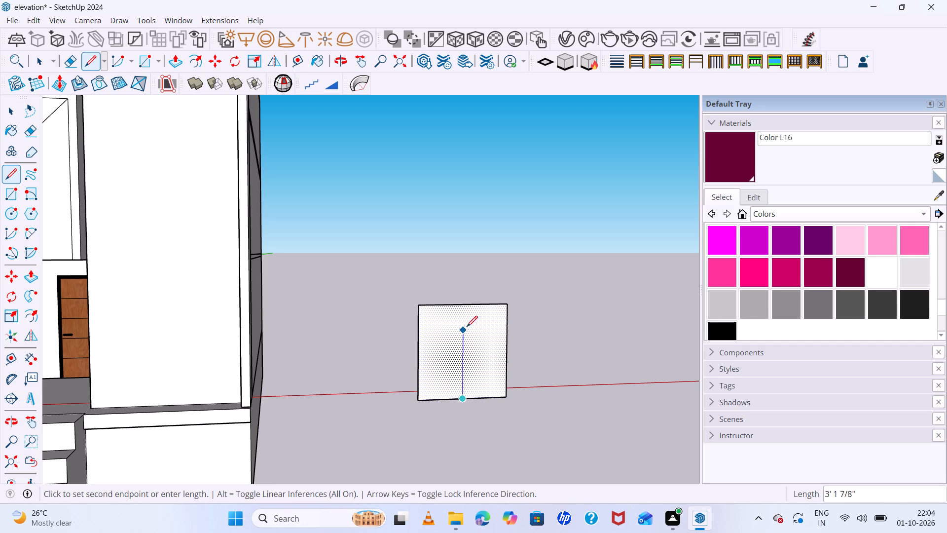
left_click(467, 305)
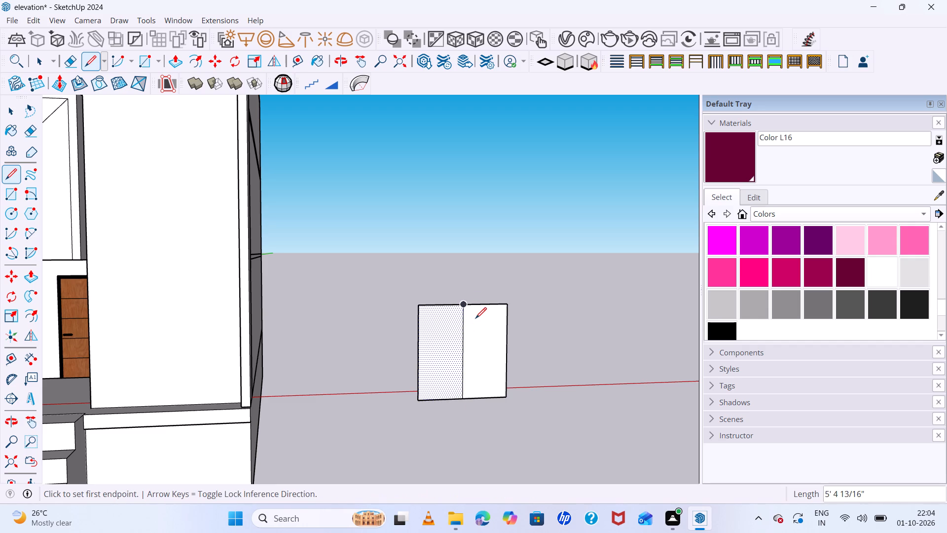
key("space")
Erase the top and bottom edges of the split window rectangle's half farther from the building.
left_click(456, 331)
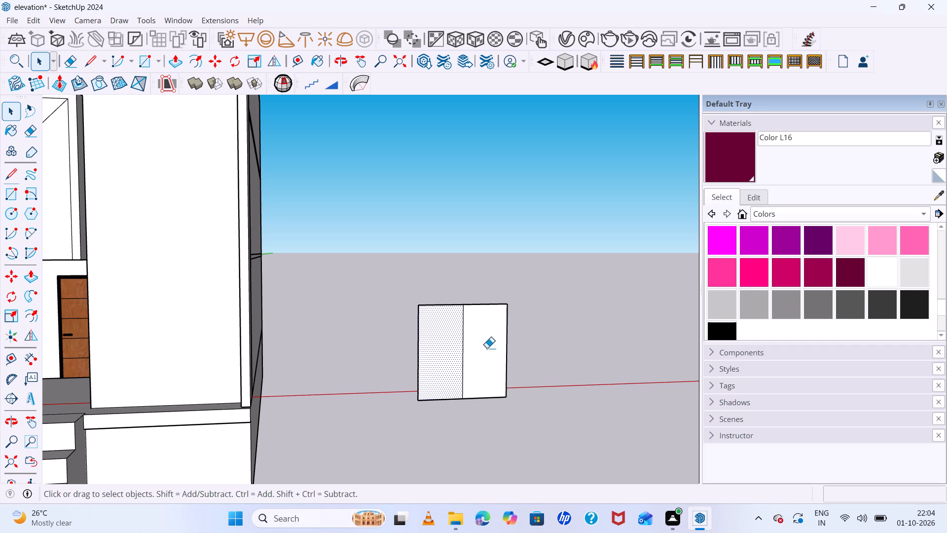
key("e")
left_click(498, 304)
left_click_drag(487, 401, 489, 408)
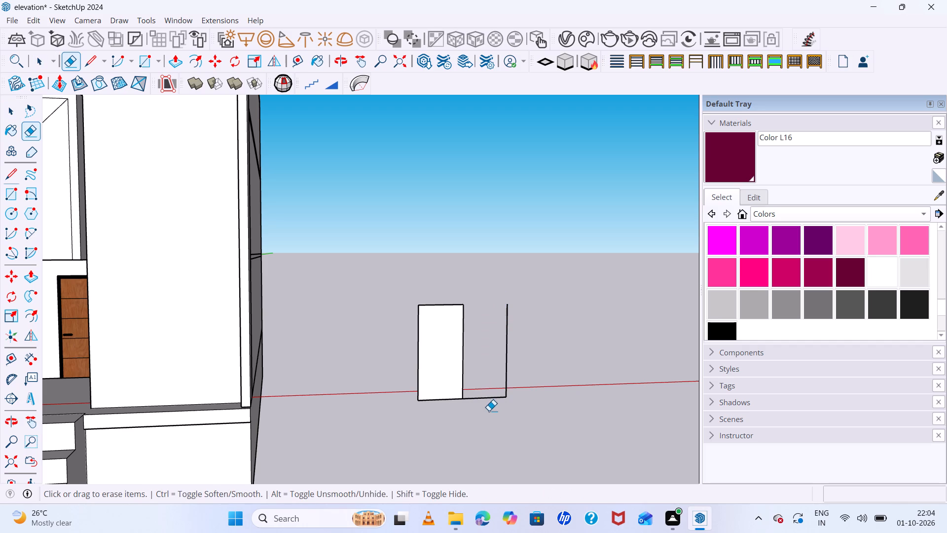
left_click_drag(489, 400, 489, 412)
left_click_drag(479, 398, 480, 412)
key("space")
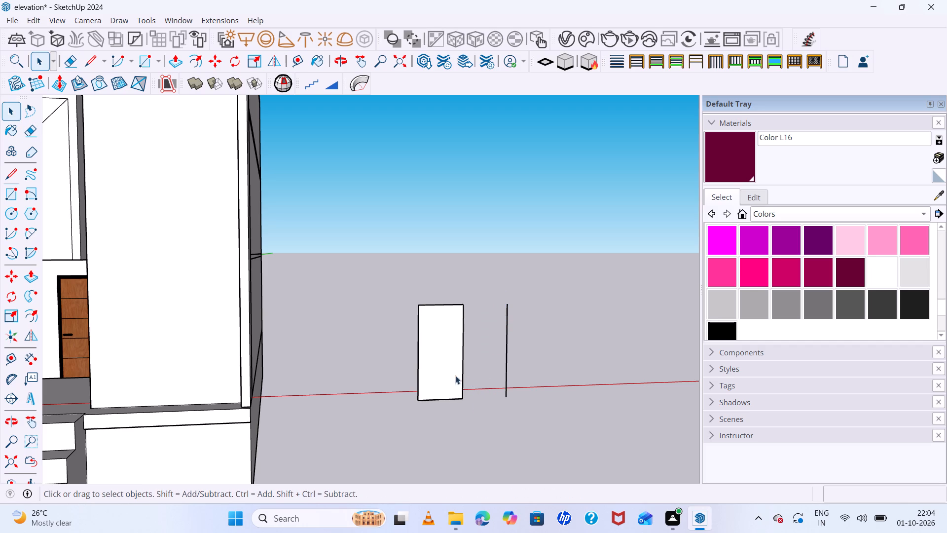
Make the remaining half of the window rectangle, face and edges, into a group.
triple_click(443, 369)
right_click(443, 368)
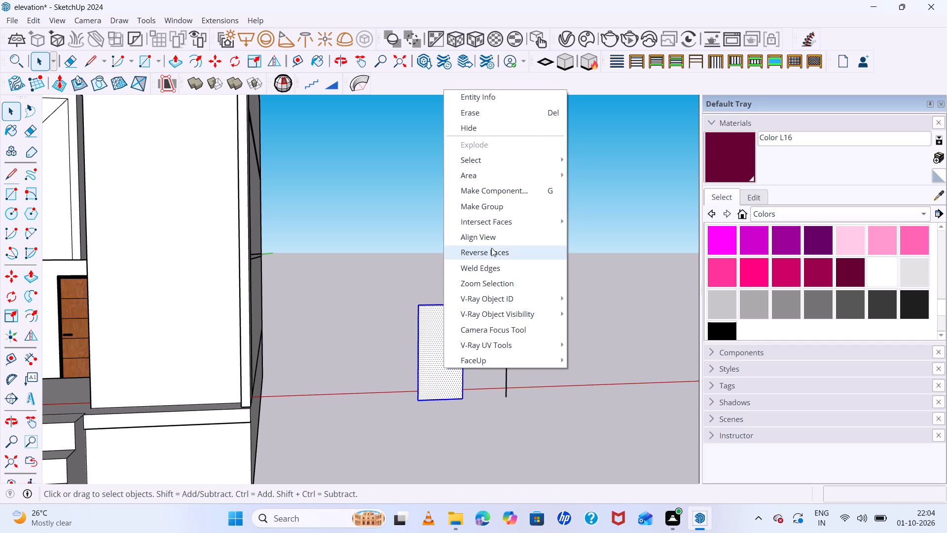
left_click(498, 207)
Inside the new group, push/pull the half-window face out to a thickness of 2".
double_click(429, 336)
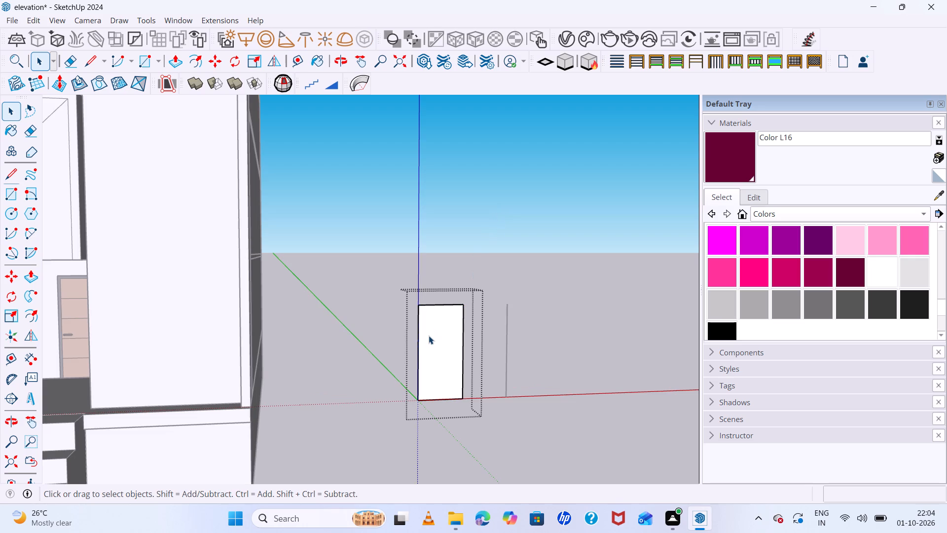
left_click(429, 336)
key("p")
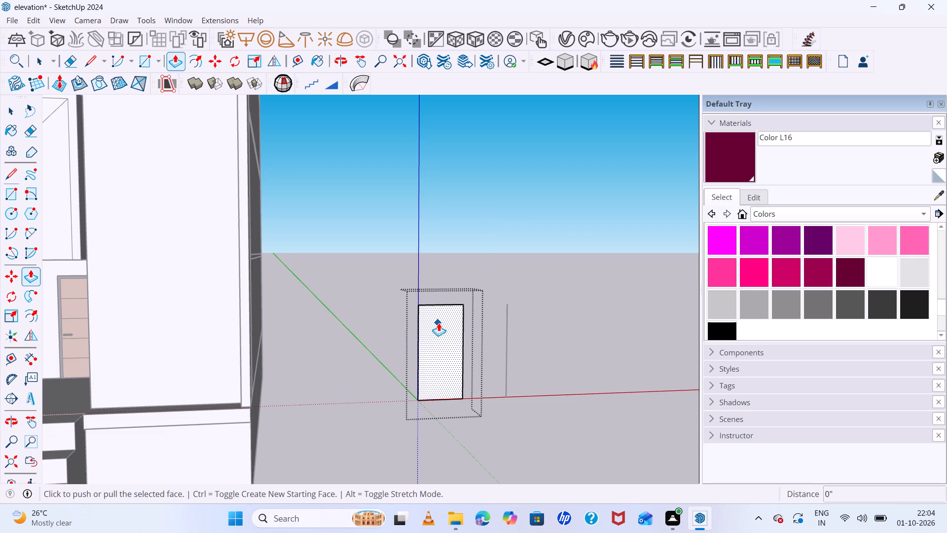
left_click(438, 321)
key("2")
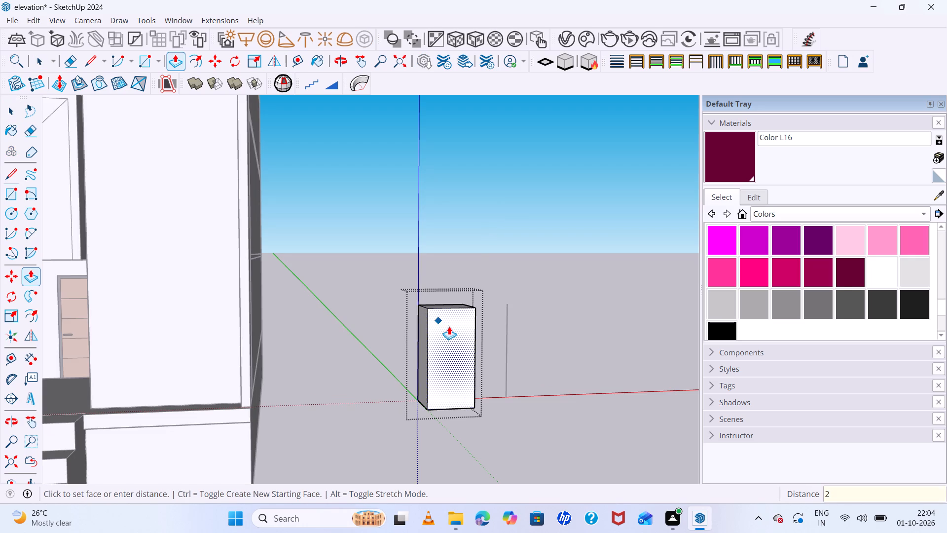
key("Return")
key("space")
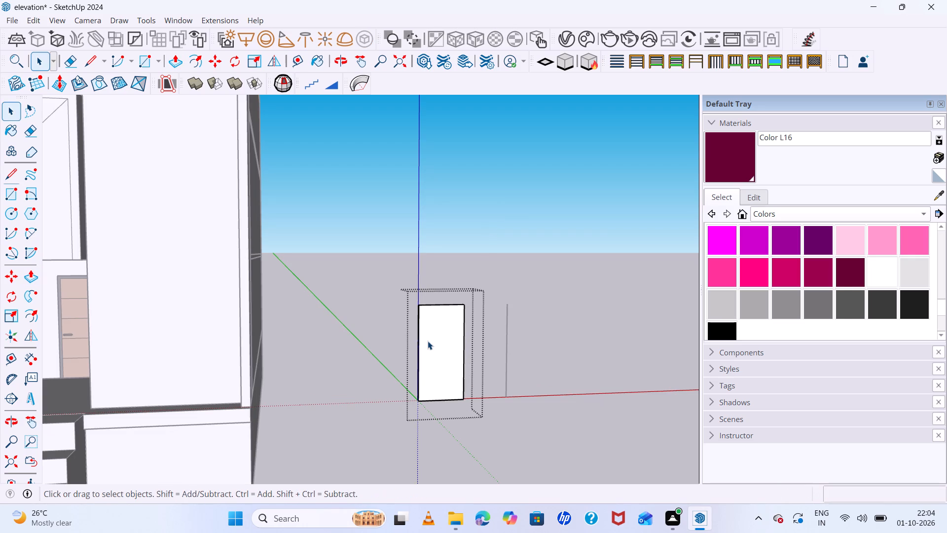
Copy the whole window panel sideways along the red axis, placing the copy just beyond the first panel.
triple_click(428, 341)
scroll(476, 414, "up", 5)
middle_click_drag(451, 390, 441, 384)
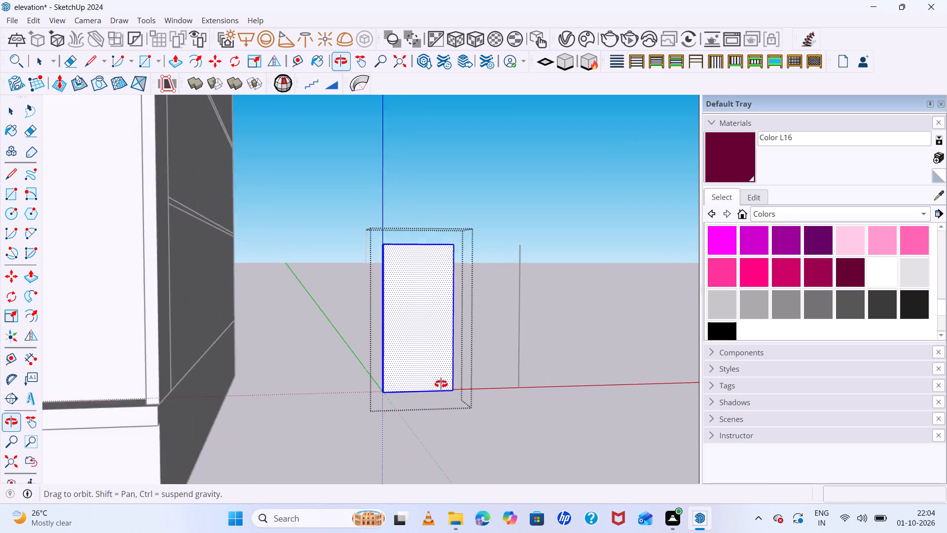
middle_click_drag(441, 384, 349, 376)
scroll(372, 381, "up", 12)
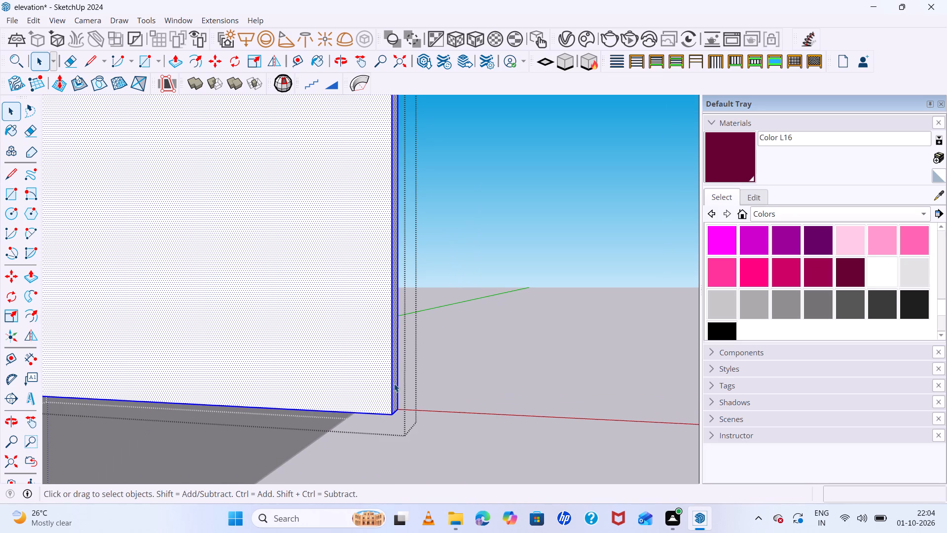
key("m")
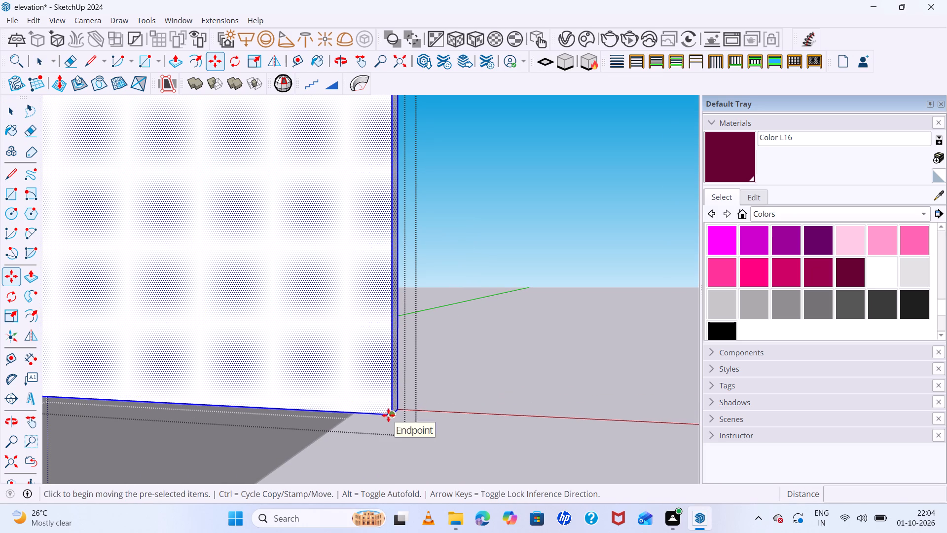
left_click(388, 412)
scroll(486, 442, "down", 11)
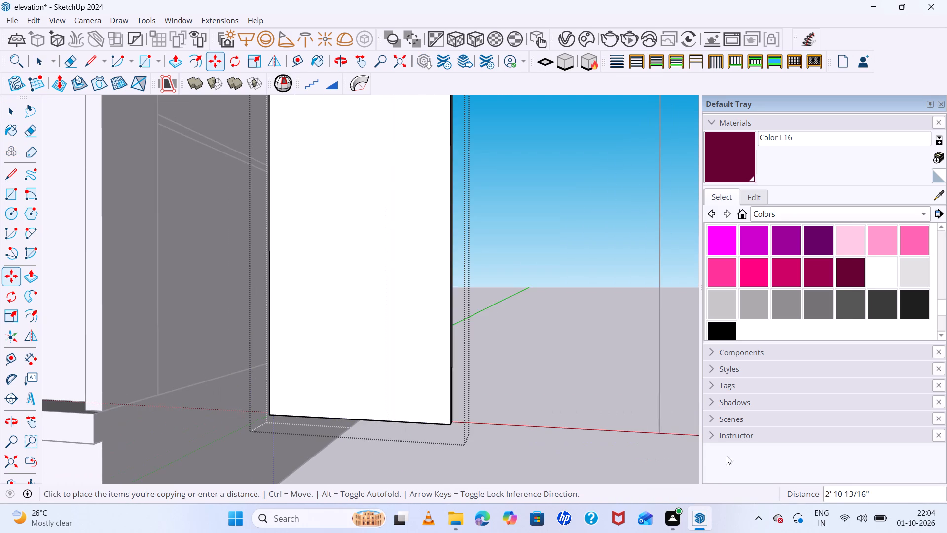
left_click(670, 427)
Move the copied panel by its bottom corner onto the first panel's rear bottom corner, forming two staggered sliding sashes.
scroll(473, 396, "up", 5)
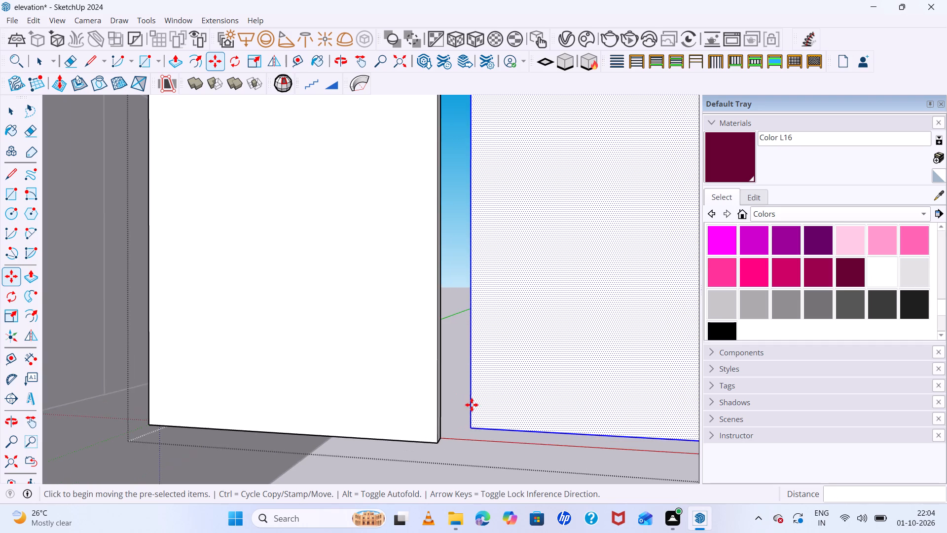
scroll(484, 434, "up", 5)
left_click(462, 429)
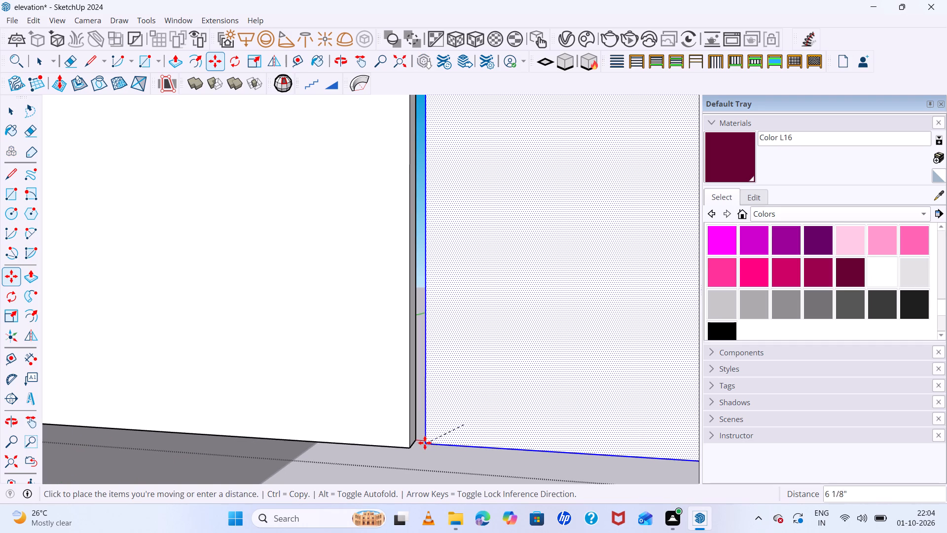
left_click(419, 438)
scroll(415, 425, "down", 16)
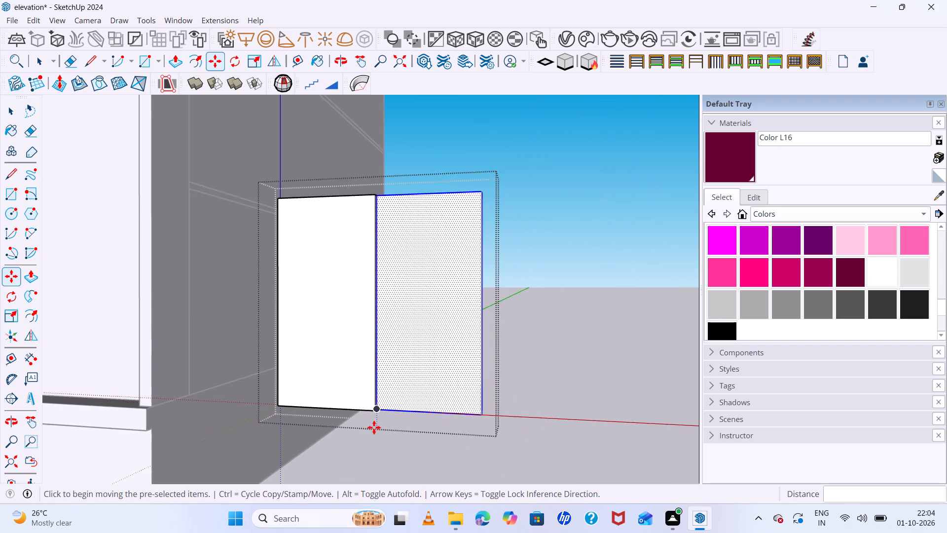
scroll(374, 427, "down", 4)
middle_click_drag(430, 443, 307, 424)
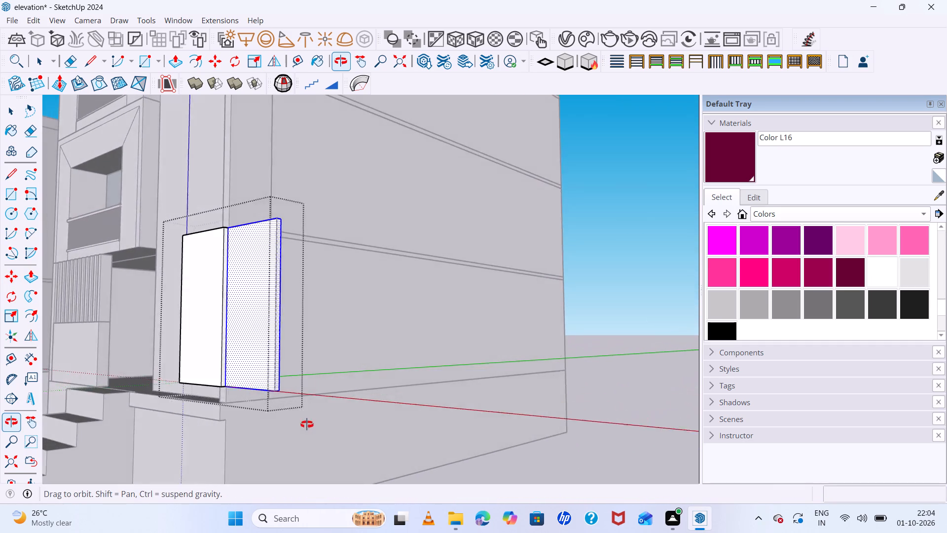
middle_click_drag(307, 424, 414, 466)
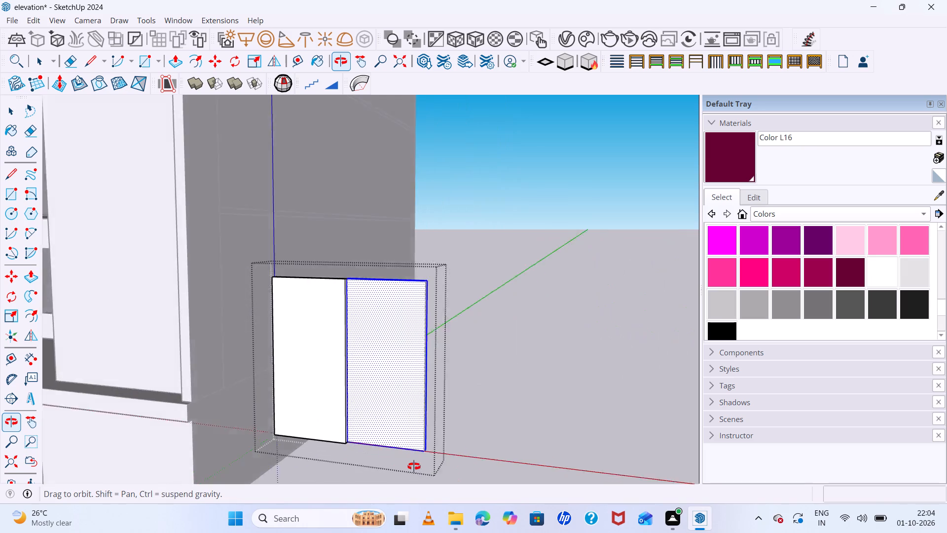
middle_click_drag(414, 466, 484, 462)
middle_click(484, 462)
middle_click(484, 462)
key("space")
scroll(408, 335, "down", 10)
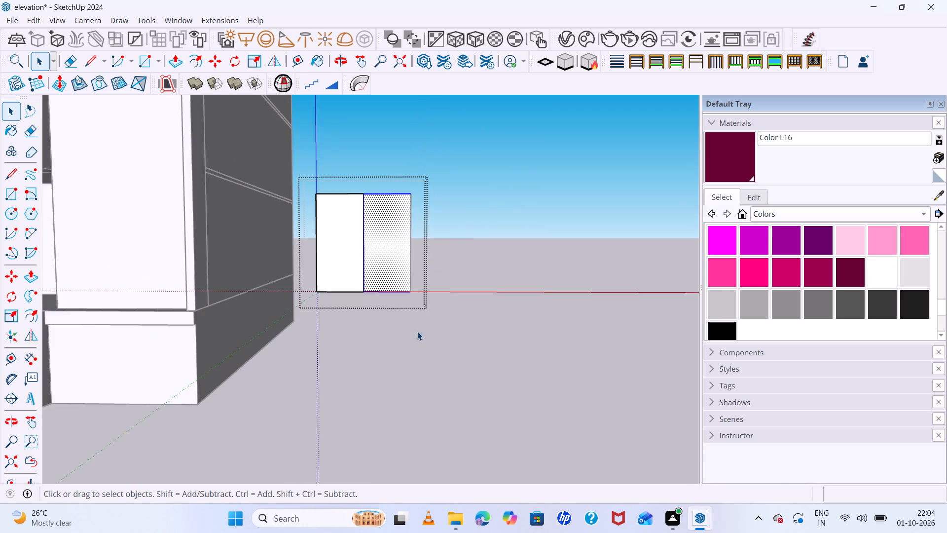
scroll(417, 332, "down", 4)
scroll(331, 243, "up", 6)
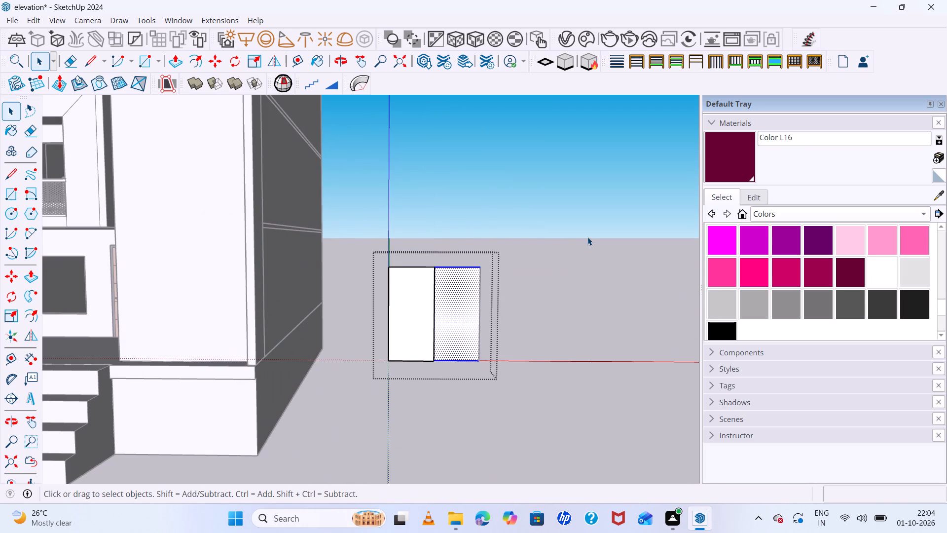
Paint the copied window panel and the first panel's front face with Translucent Glass Blue from Glass and Mirrors.
left_click(810, 217)
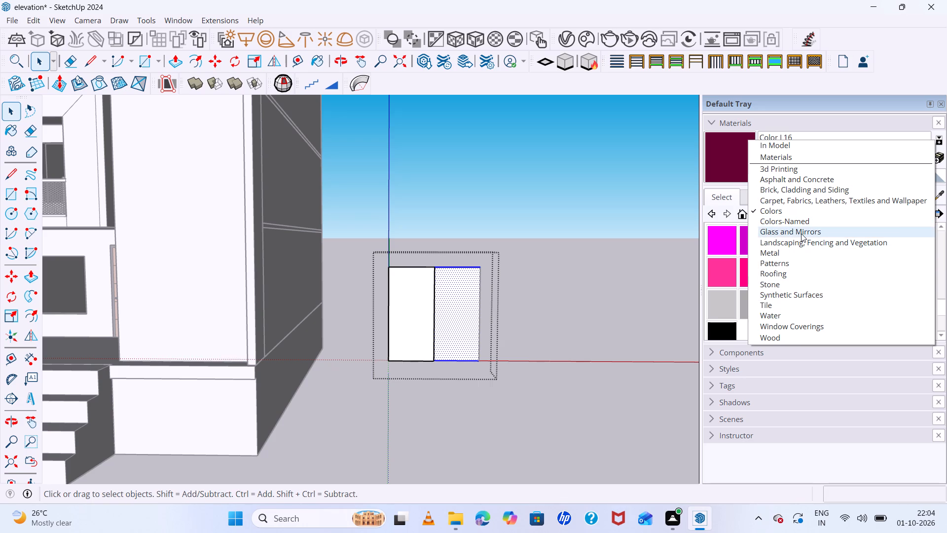
left_click(801, 233)
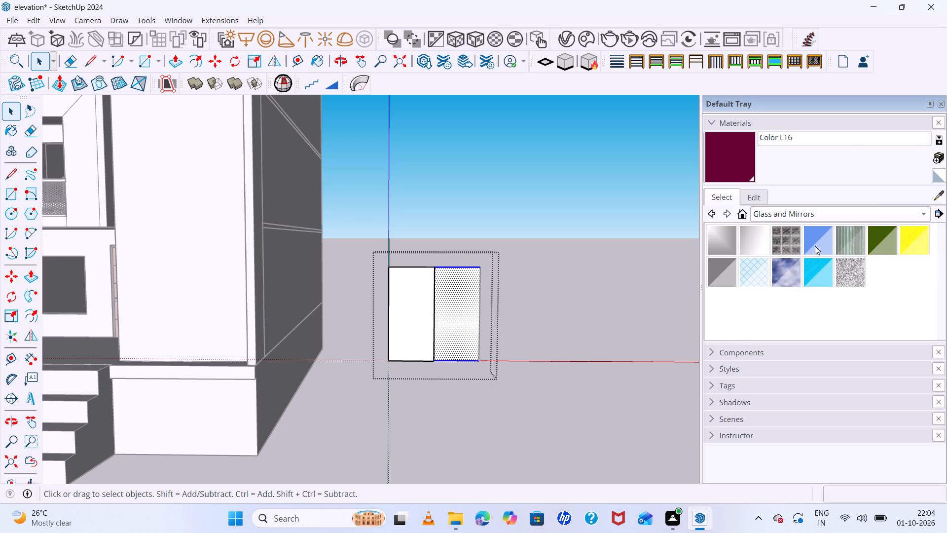
left_click(814, 244)
left_click(447, 322)
left_click(413, 321)
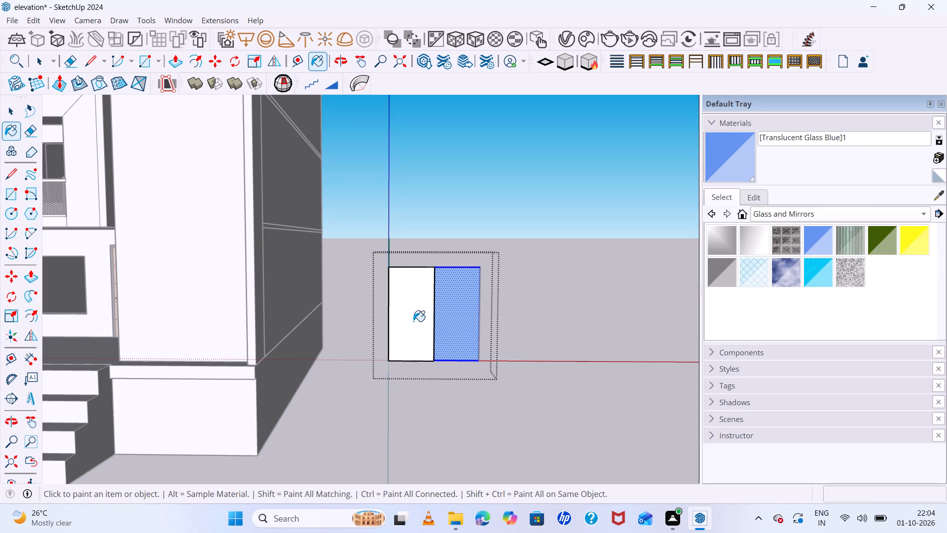
Paint the first panel's narrow top face and its outer side face with Translucent Glass Blue.
scroll(438, 324, "down", 4)
middle_click_drag(432, 380, 422, 455)
scroll(456, 331, "up", 6)
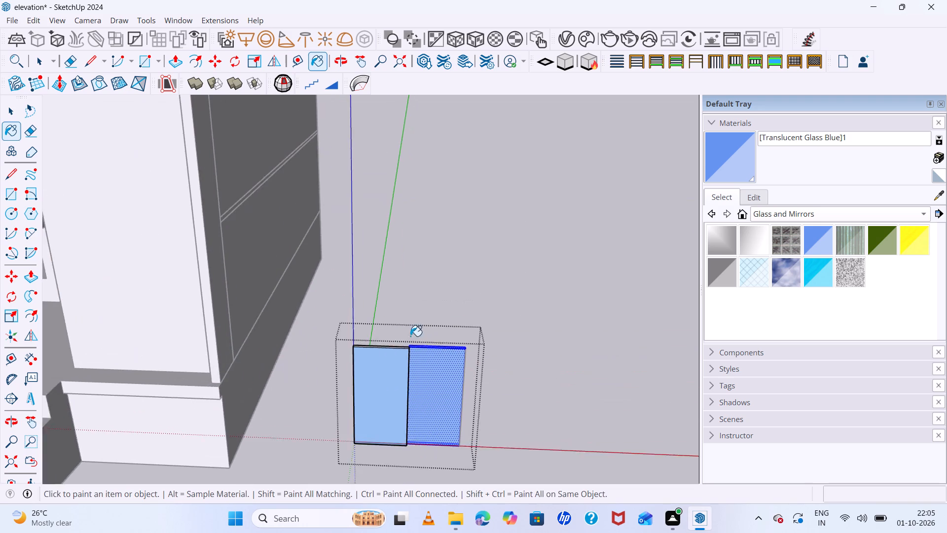
scroll(410, 336, "up", 15)
scroll(427, 353, "up", 7)
left_click(431, 345)
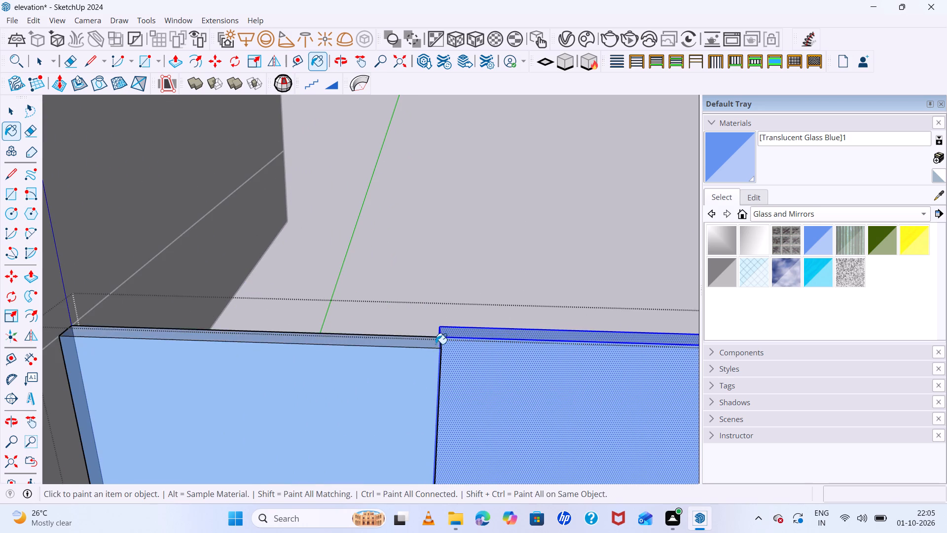
scroll(436, 344, "down", 7)
middle_click_drag(472, 376, 494, 244)
scroll(494, 244, "up", 1)
scroll(494, 245, "down", 13)
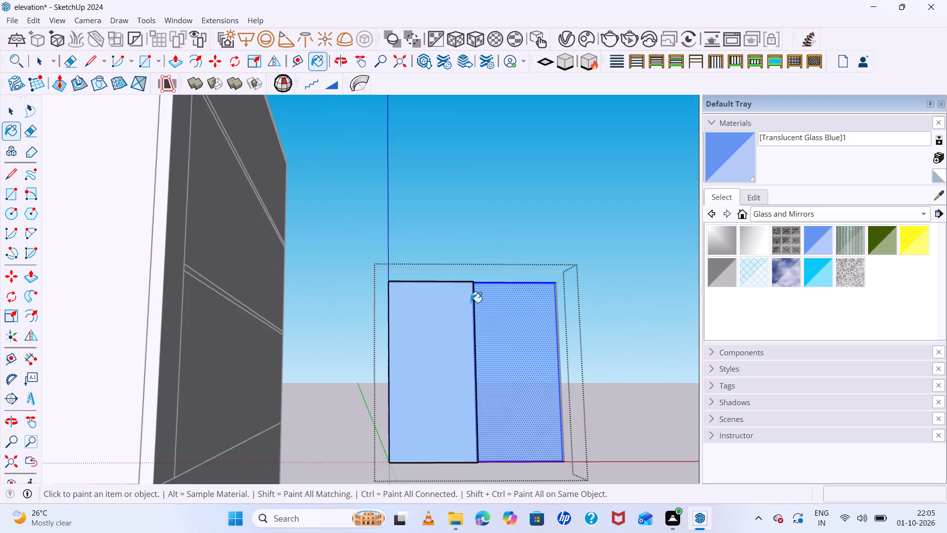
middle_click_drag(459, 326, 598, 377)
scroll(507, 358, "up", 13)
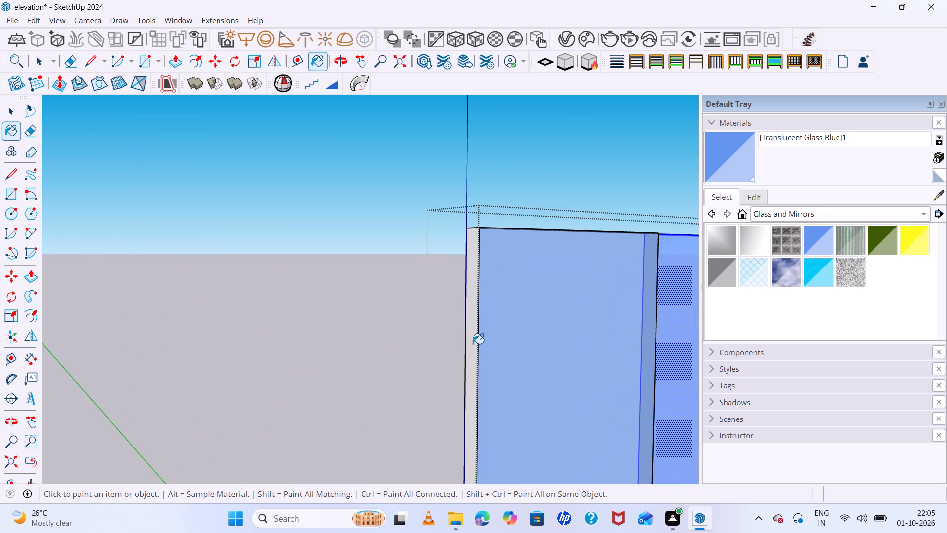
left_click(473, 344)
Paint the underside of the first window panel with Translucent Glass Blue.
scroll(473, 344, "down", 12)
middle_click_drag(534, 354, 477, 219)
scroll(482, 232, "up", 1)
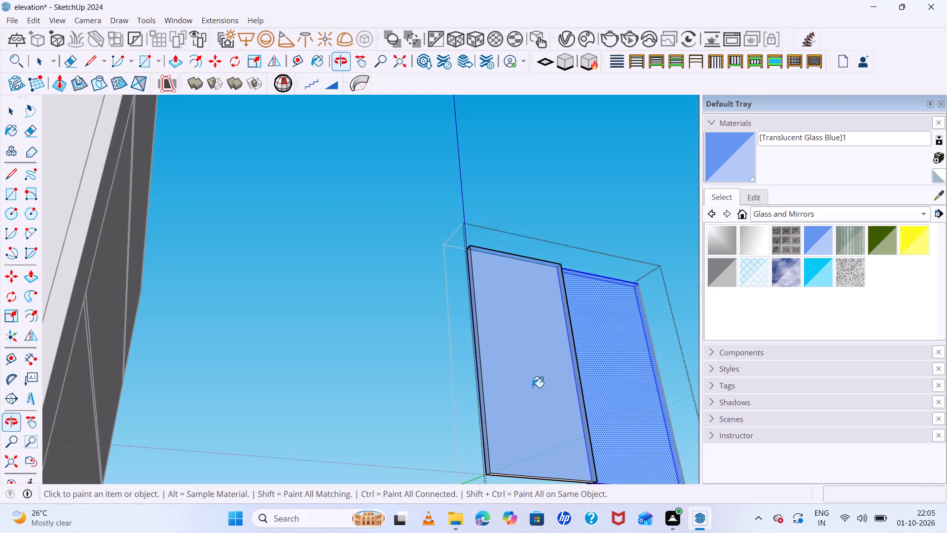
middle_click_drag(532, 386, 507, 225)
scroll(609, 290, "up", 6)
left_click(583, 279)
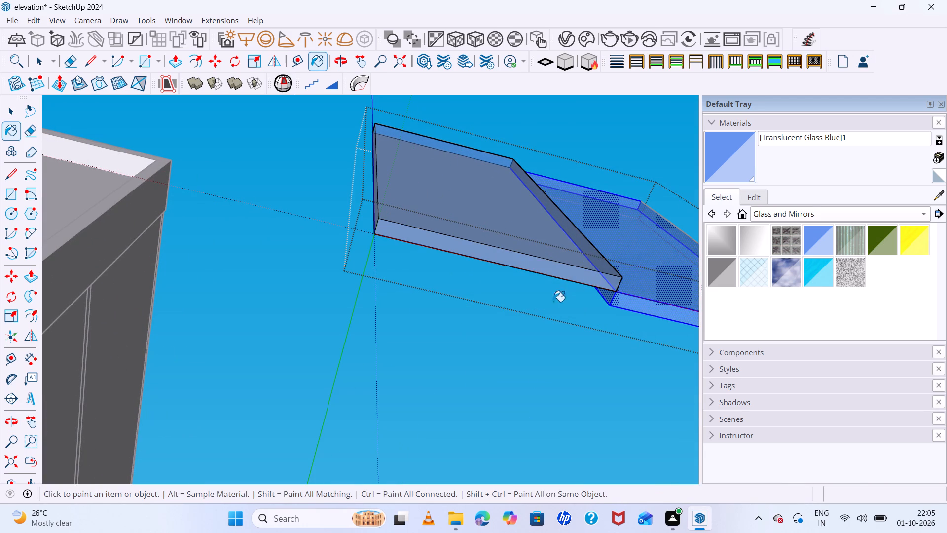
middle_click_drag(565, 278, 584, 218)
scroll(533, 244, "up", 6)
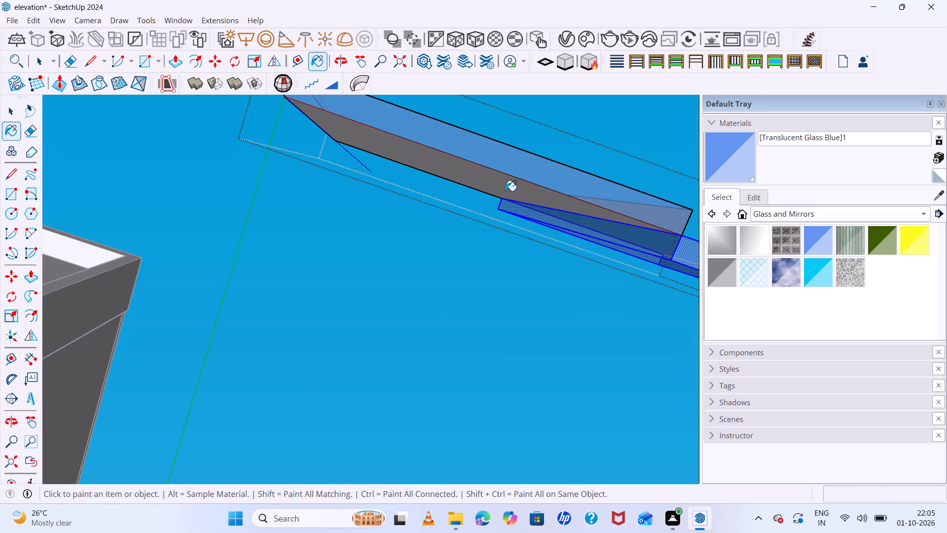
left_click(505, 191)
scroll(518, 200, "down", 20)
scroll(518, 200, "down", 1)
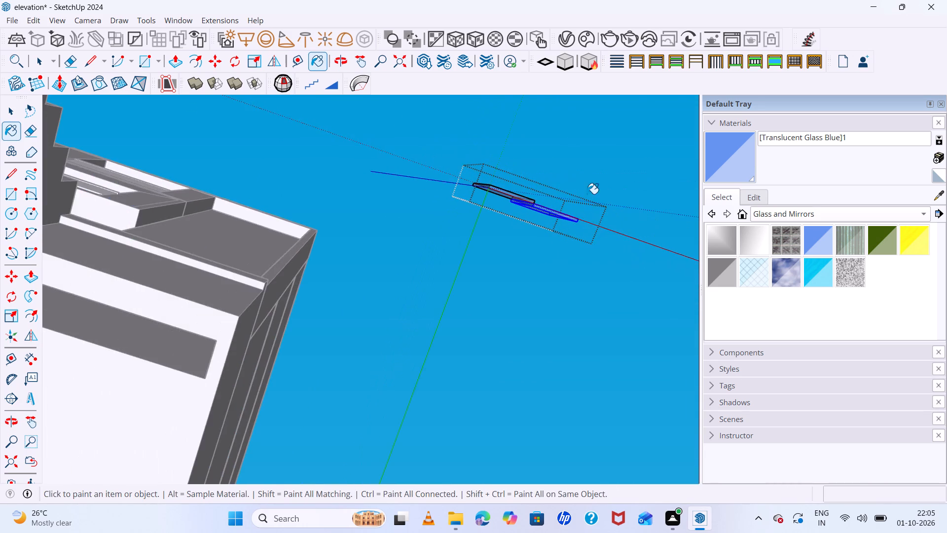
Paint the first panel's remaining narrow side face, where it meets the second panel, with Translucent Glass Blue.
middle_click_drag(587, 194, 570, 369)
scroll(640, 318, "up", 6)
scroll(602, 307, "up", 5)
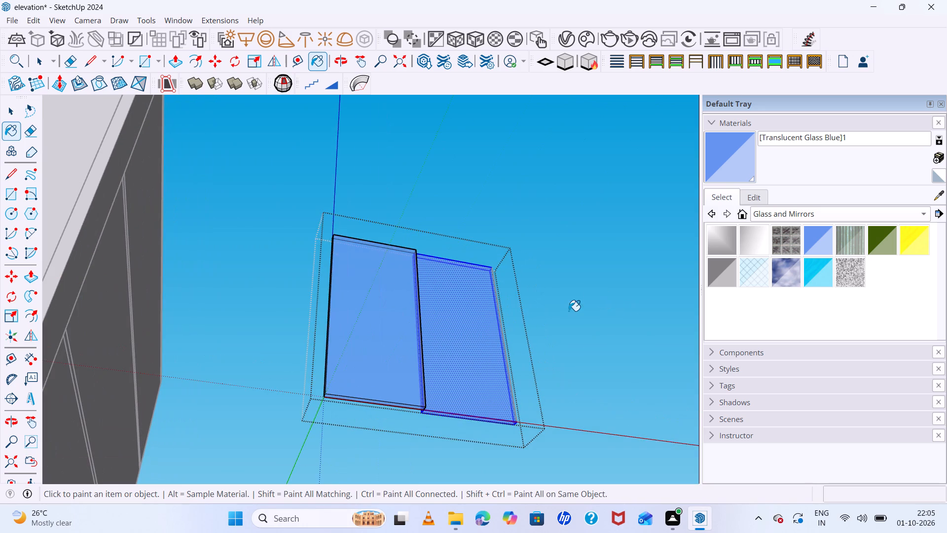
middle_click_drag(557, 306, 256, 368)
scroll(298, 347, "up", 10)
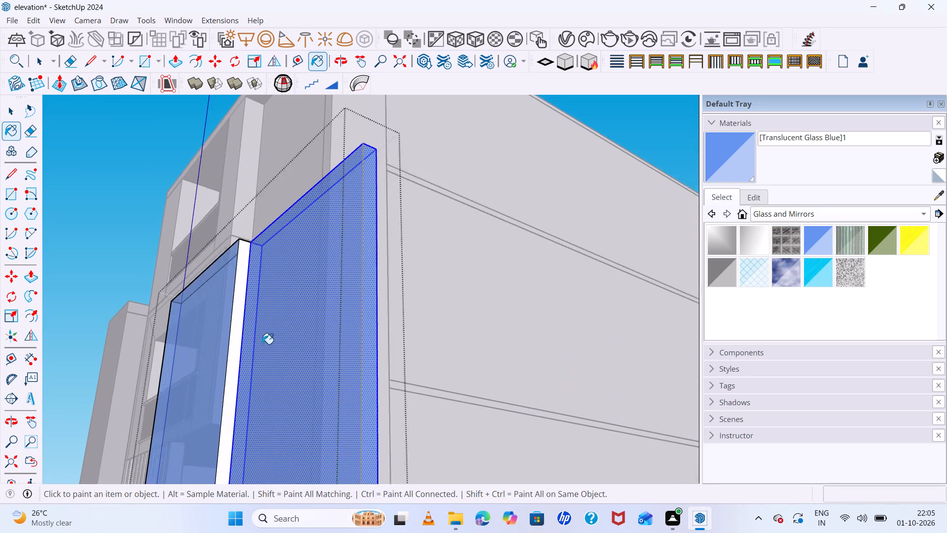
scroll(262, 344, "up", 2)
left_click(229, 350)
scroll(289, 342, "down", 12)
scroll(434, 337, "down", 4)
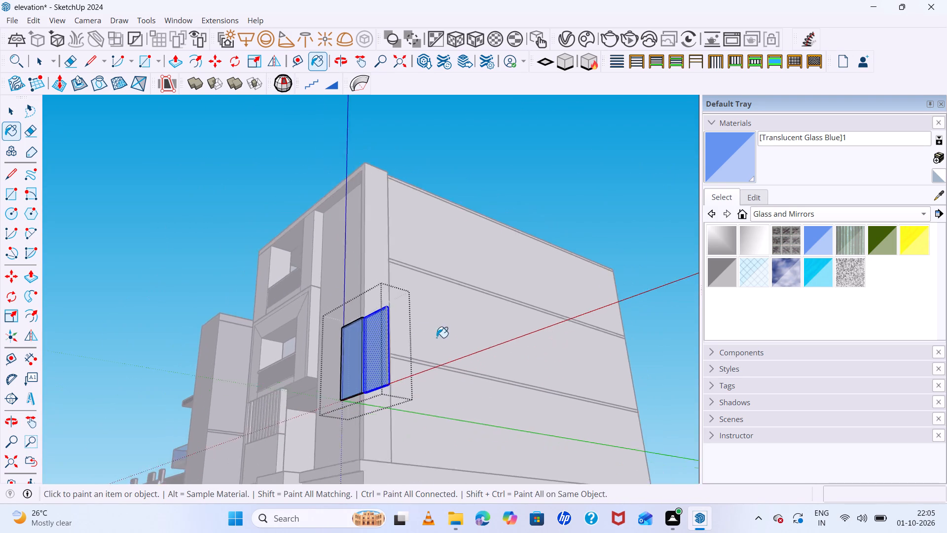
middle_click_drag(488, 333, 308, 330)
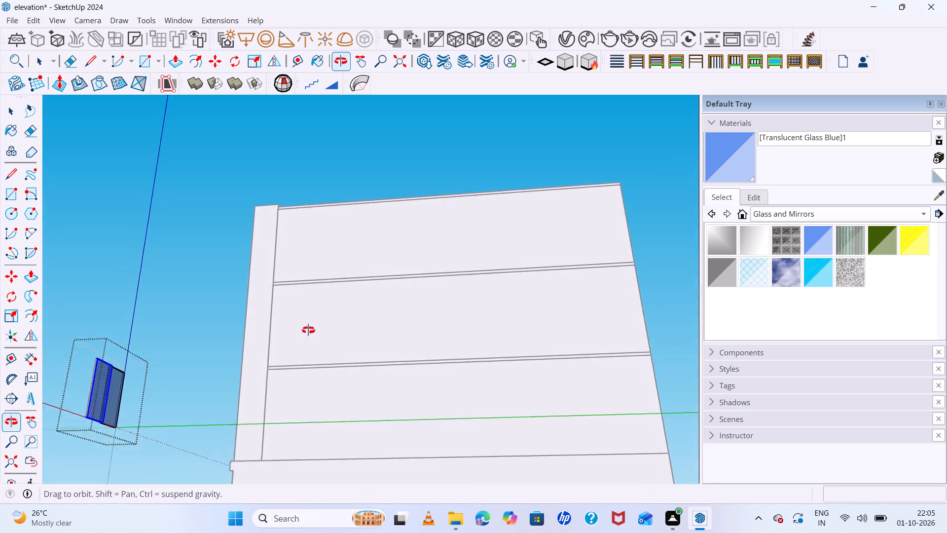
middle_click_drag(308, 330, 607, 343)
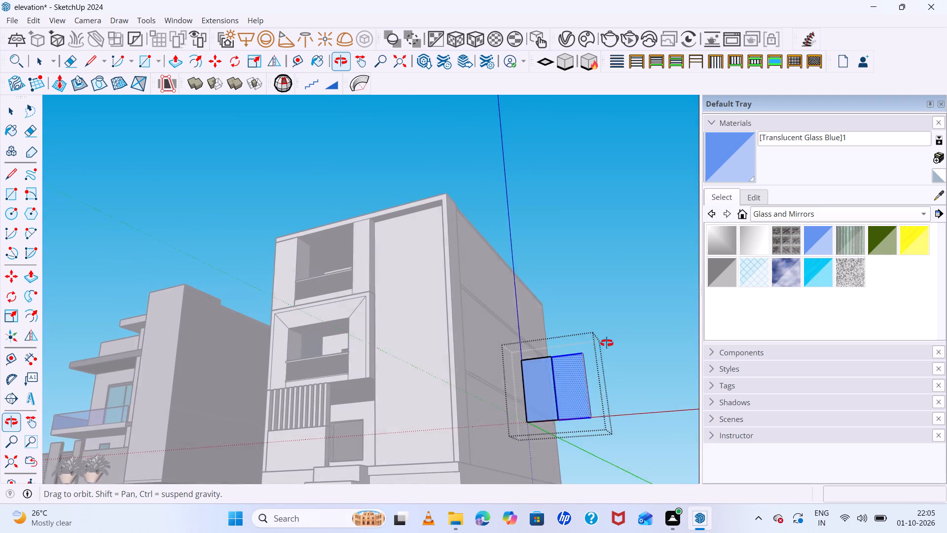
Leave the window group and examine the two-panel glass window from the front, beside the building.
middle_click_drag(607, 343, 607, 343)
key("space")
key("space")
left_click(632, 294)
scroll(595, 320, "down", 3)
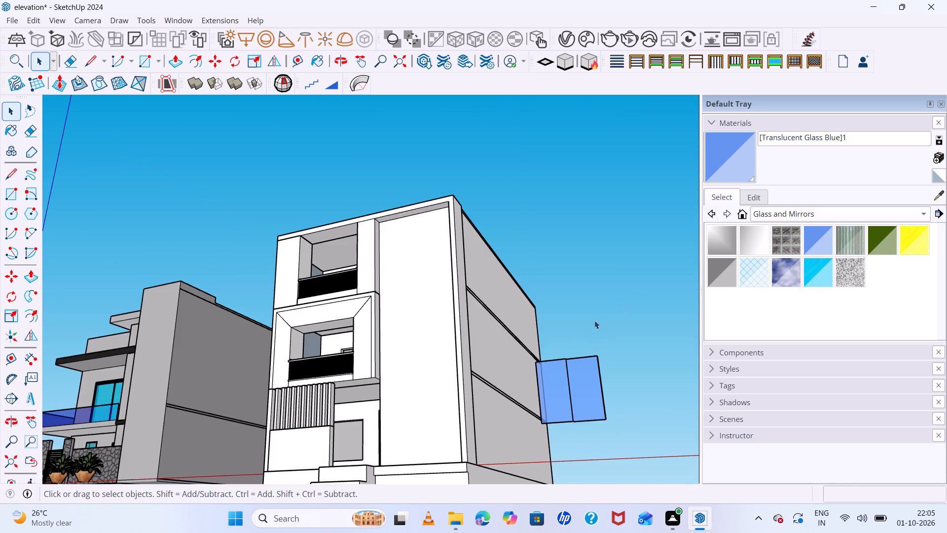
scroll(594, 320, "down", 8)
middle_click_drag(555, 359, 558, 464)
scroll(578, 429, "up", 11)
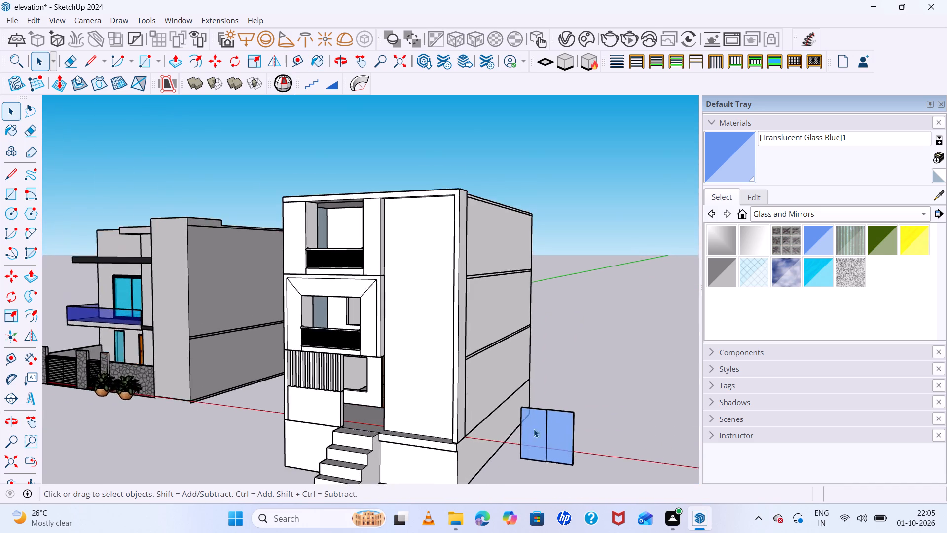
scroll(534, 429, "up", 6)
scroll(530, 364, "down", 13)
middle_click_drag(527, 428, 640, 452)
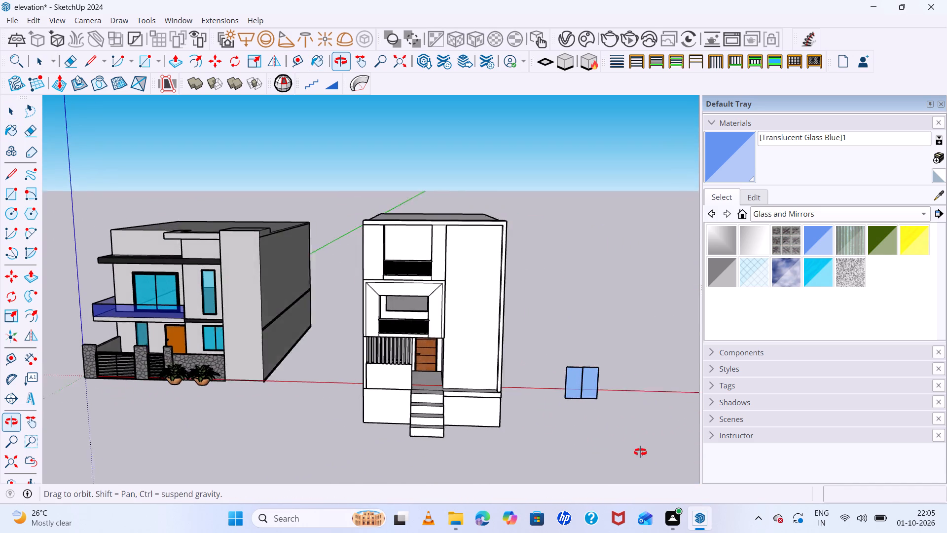
middle_click_drag(640, 452, 649, 450)
scroll(612, 371, "up", 20)
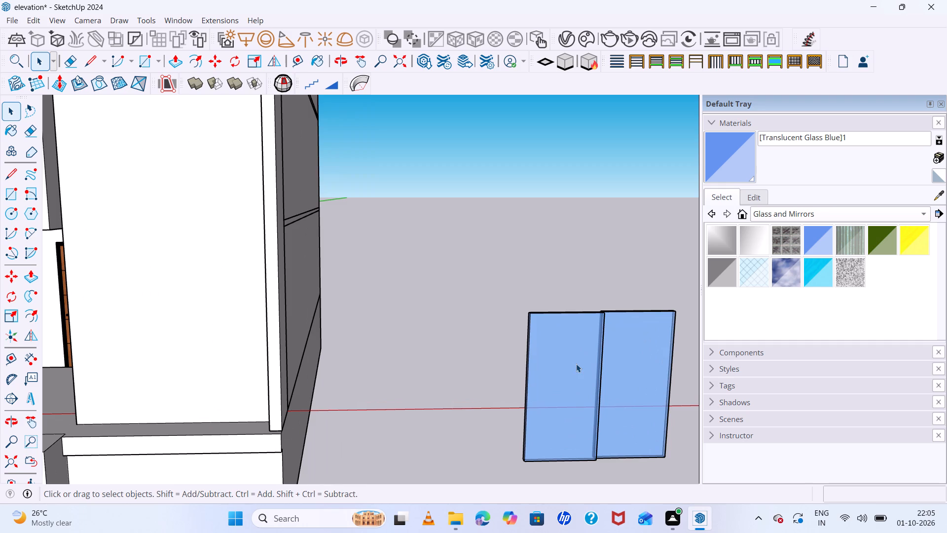
scroll(581, 365, "down", 9)
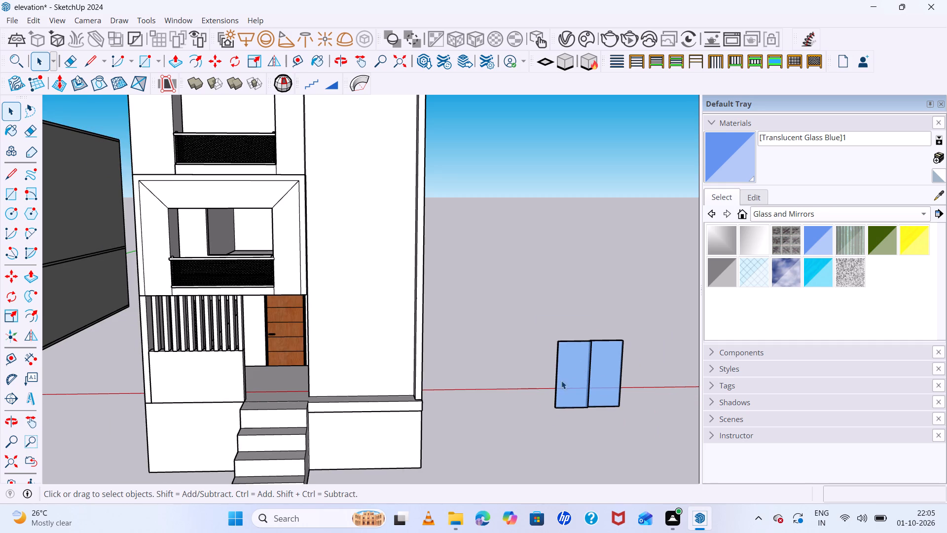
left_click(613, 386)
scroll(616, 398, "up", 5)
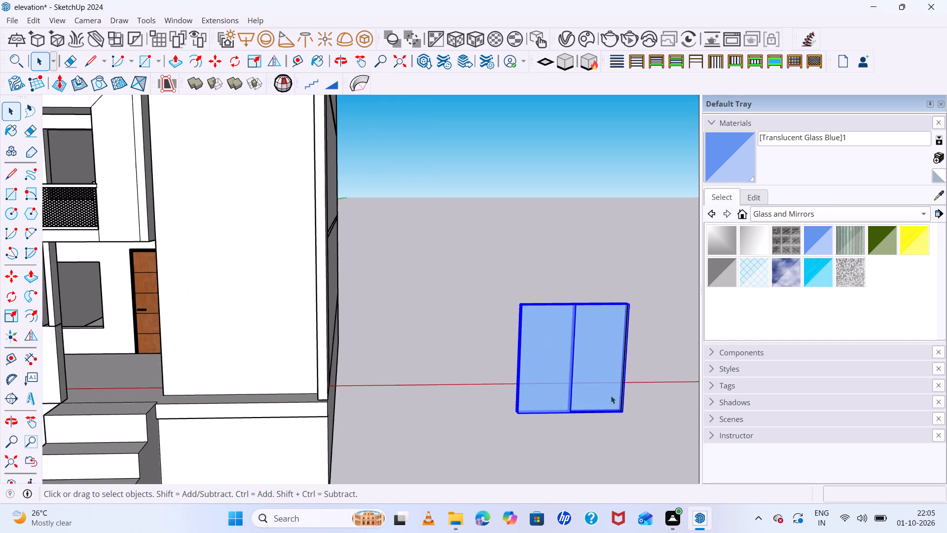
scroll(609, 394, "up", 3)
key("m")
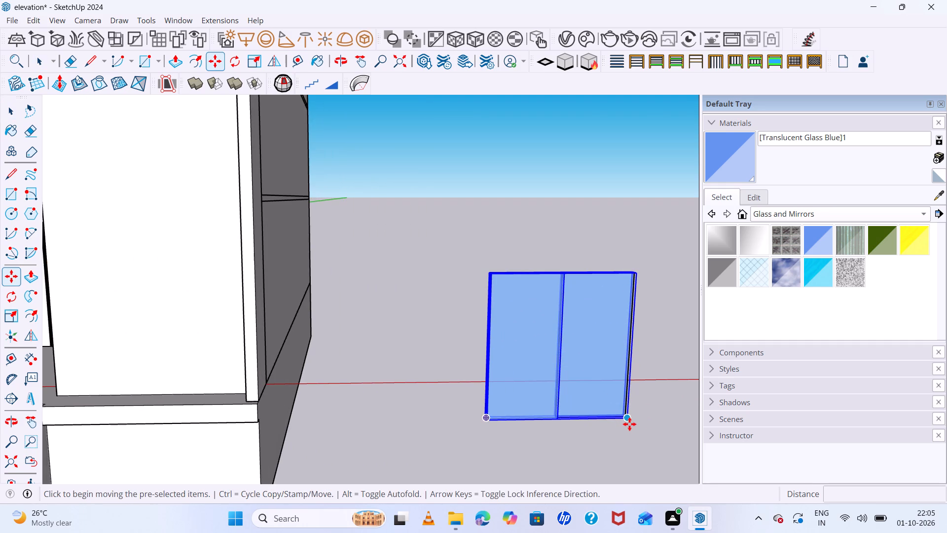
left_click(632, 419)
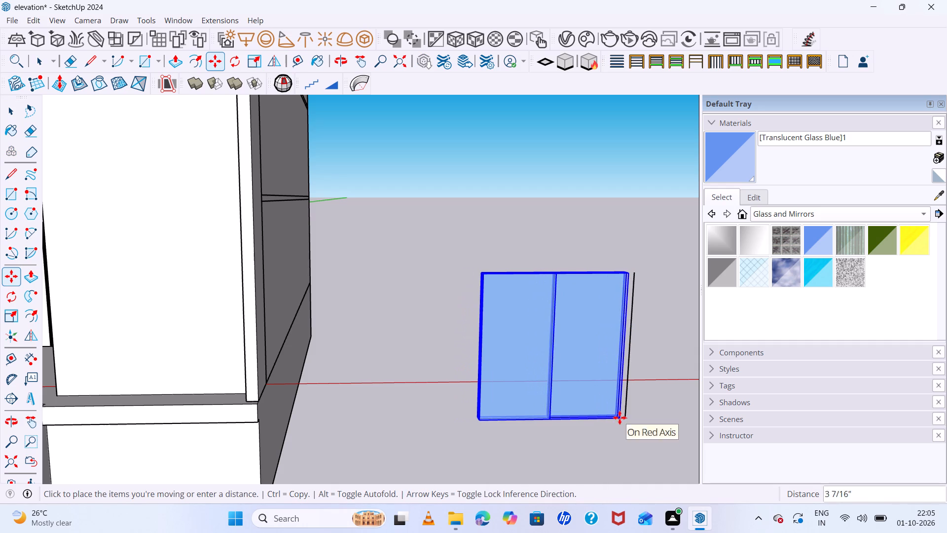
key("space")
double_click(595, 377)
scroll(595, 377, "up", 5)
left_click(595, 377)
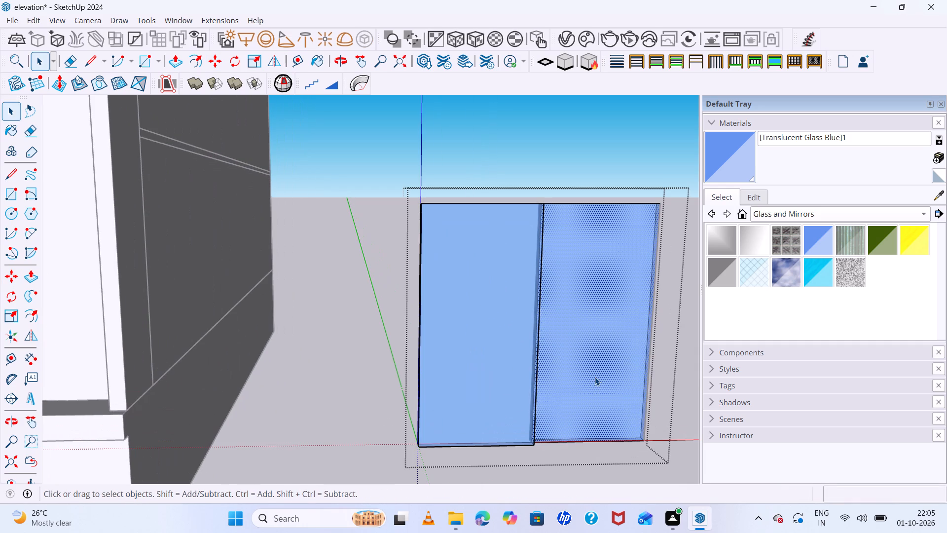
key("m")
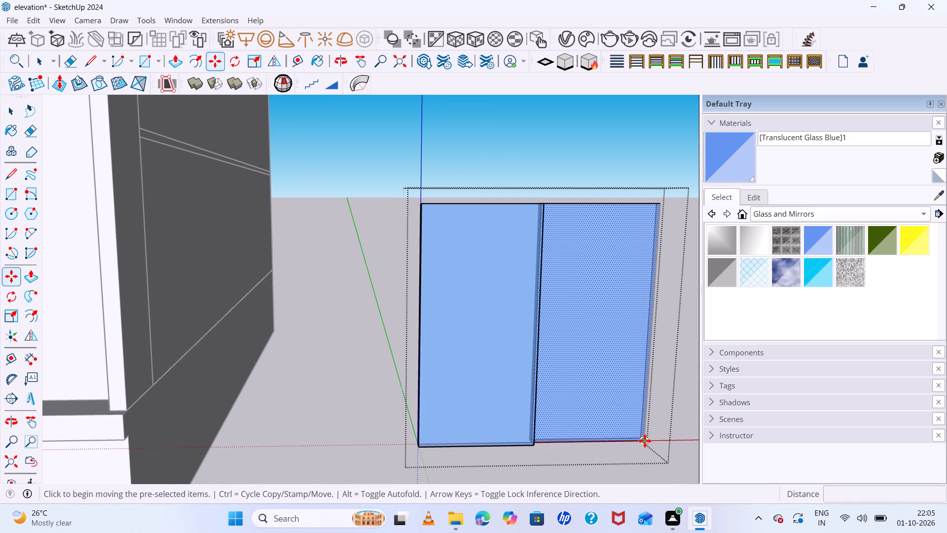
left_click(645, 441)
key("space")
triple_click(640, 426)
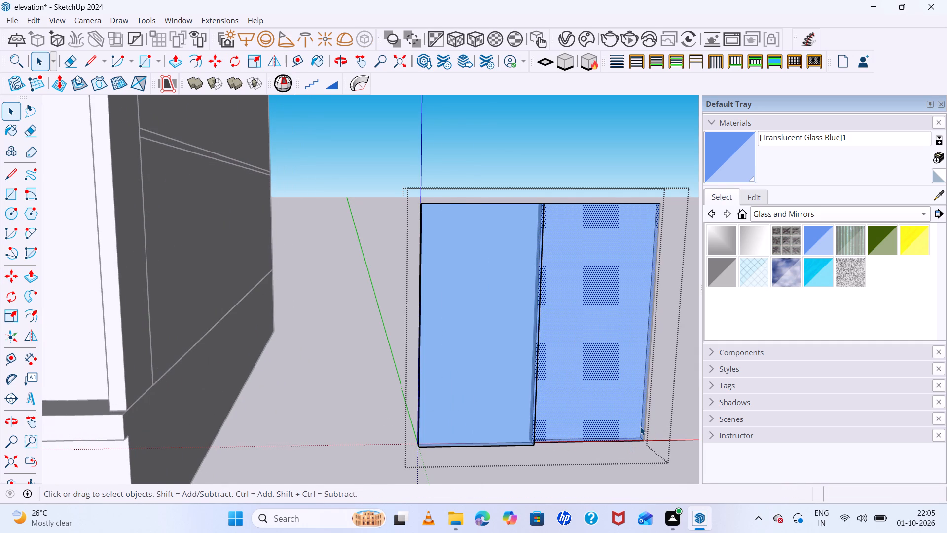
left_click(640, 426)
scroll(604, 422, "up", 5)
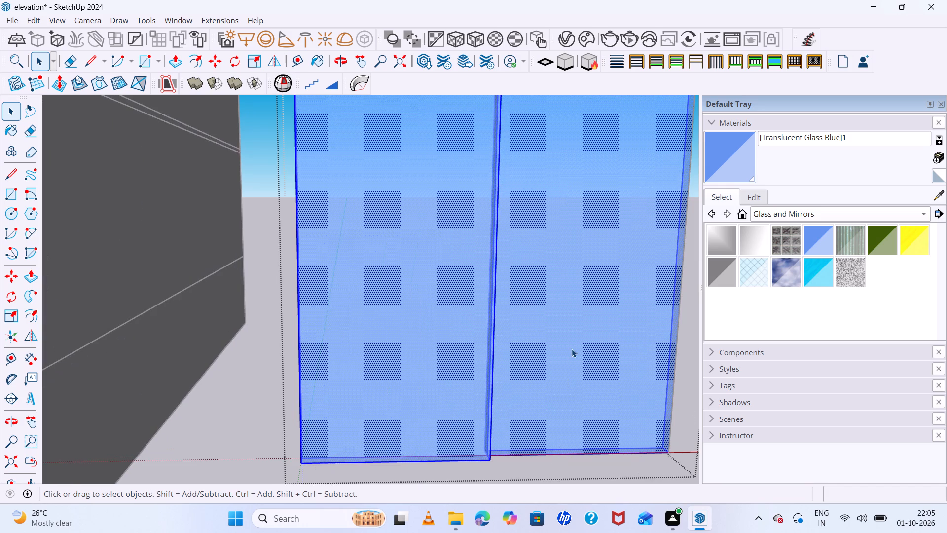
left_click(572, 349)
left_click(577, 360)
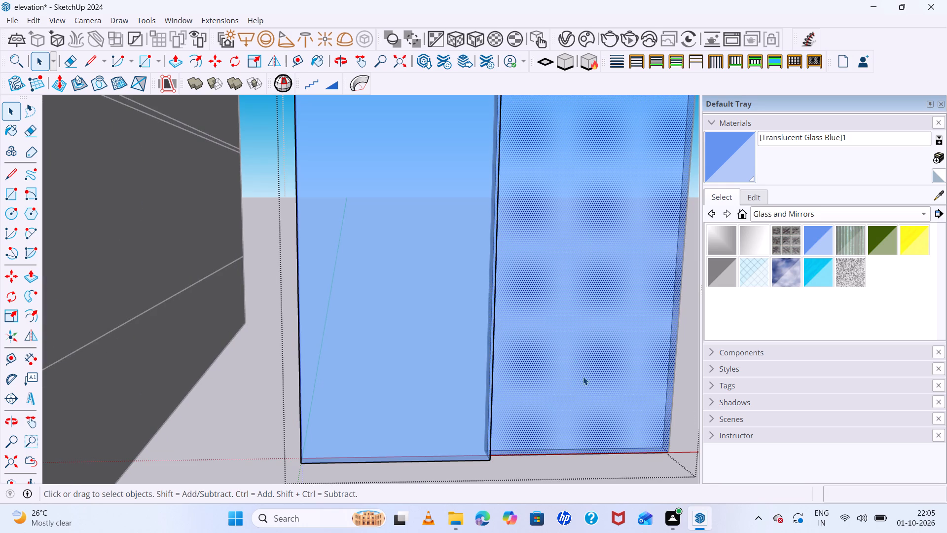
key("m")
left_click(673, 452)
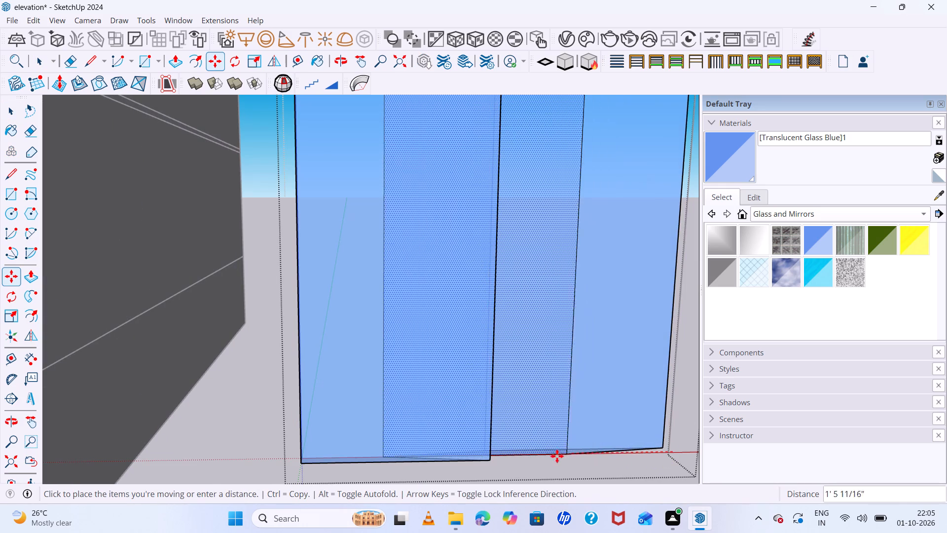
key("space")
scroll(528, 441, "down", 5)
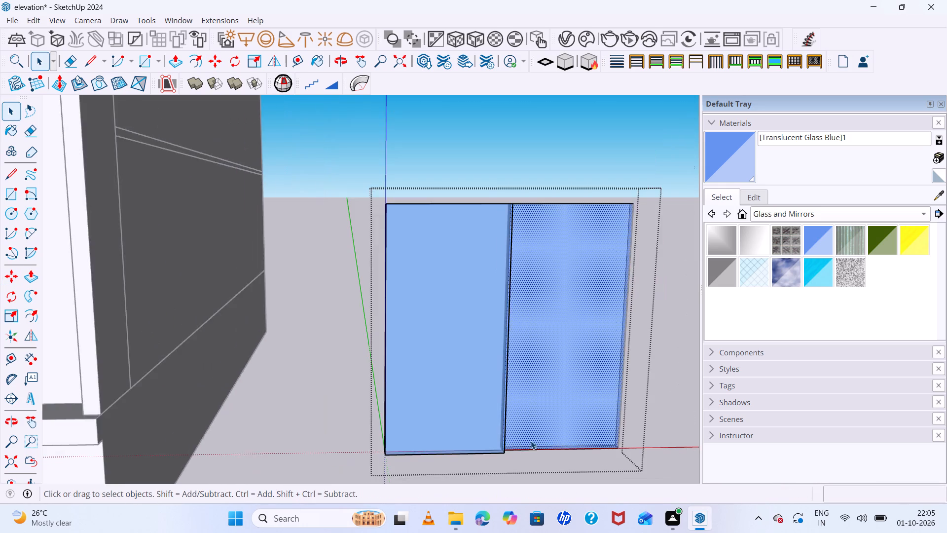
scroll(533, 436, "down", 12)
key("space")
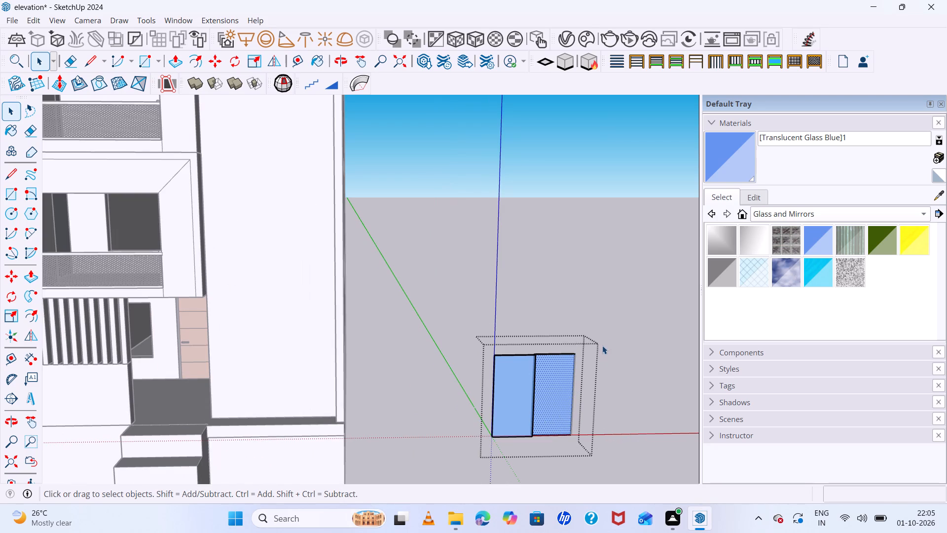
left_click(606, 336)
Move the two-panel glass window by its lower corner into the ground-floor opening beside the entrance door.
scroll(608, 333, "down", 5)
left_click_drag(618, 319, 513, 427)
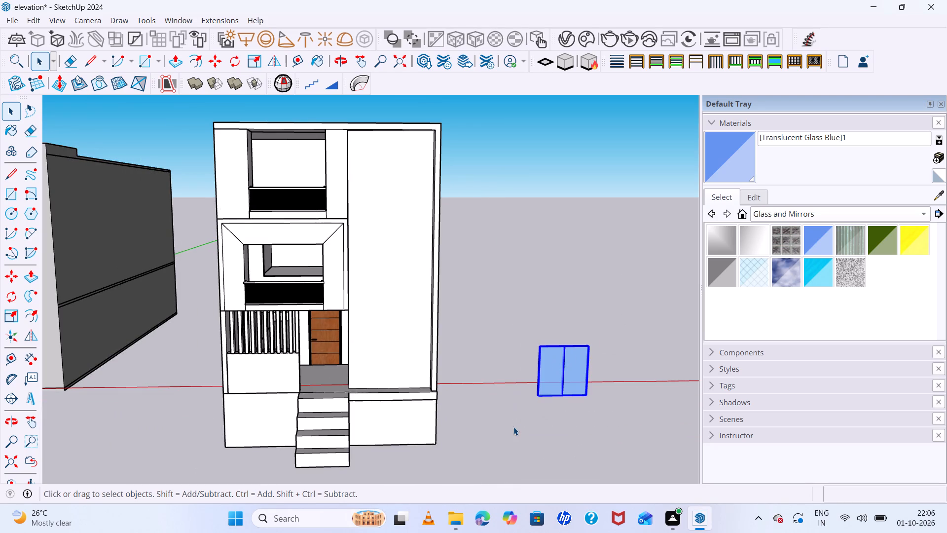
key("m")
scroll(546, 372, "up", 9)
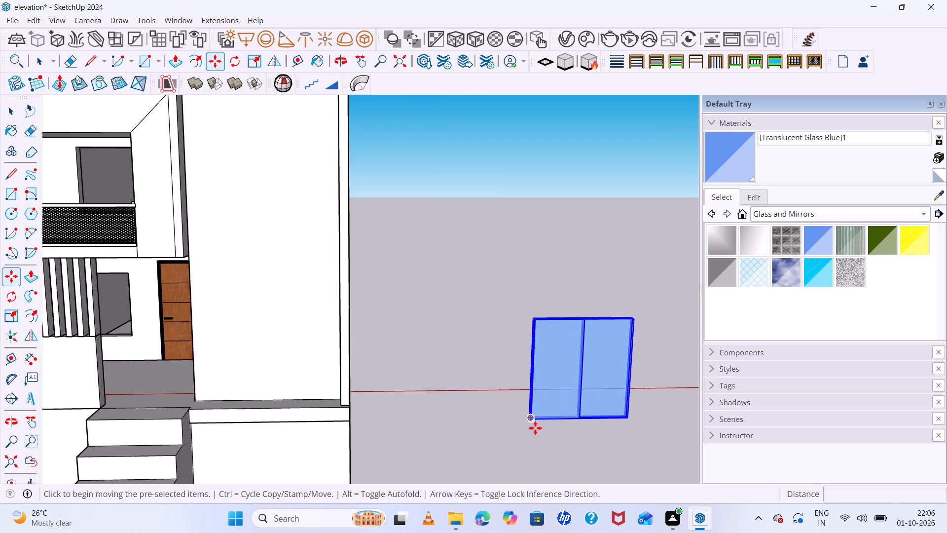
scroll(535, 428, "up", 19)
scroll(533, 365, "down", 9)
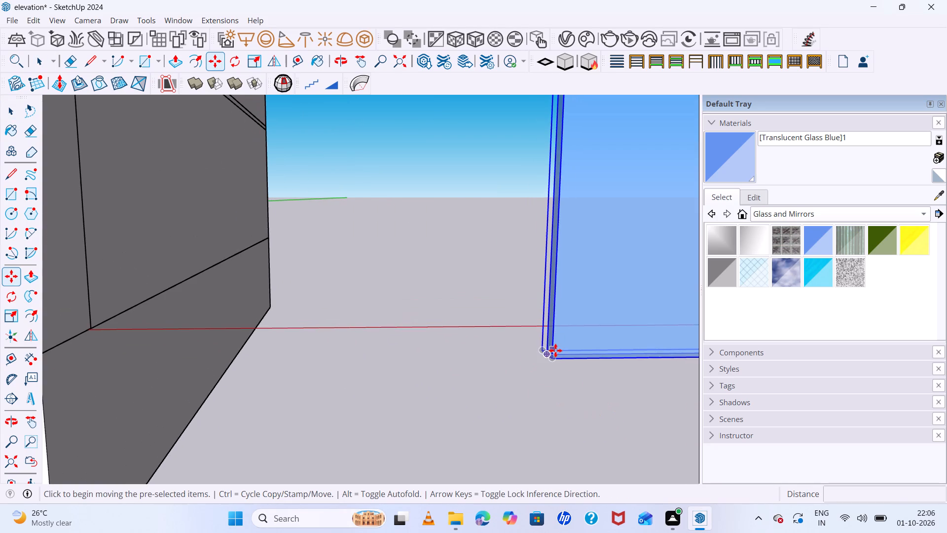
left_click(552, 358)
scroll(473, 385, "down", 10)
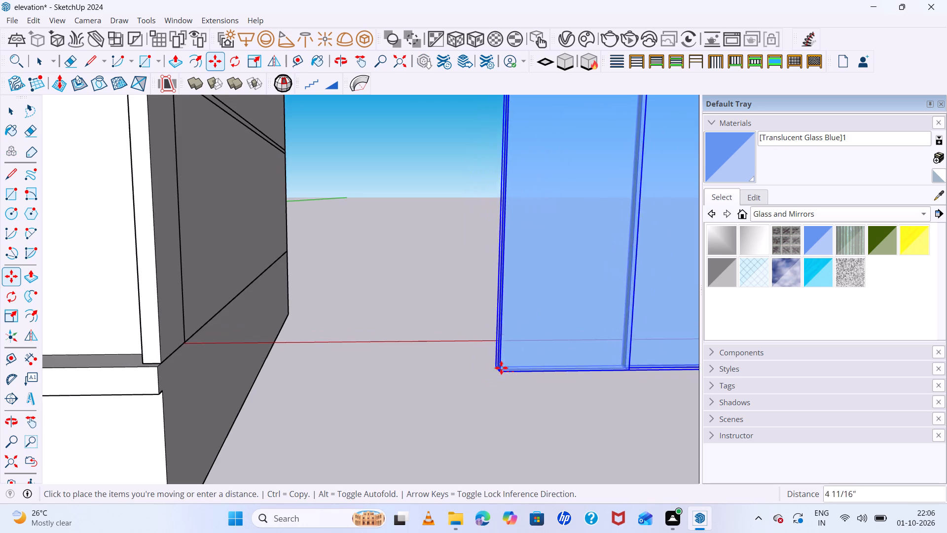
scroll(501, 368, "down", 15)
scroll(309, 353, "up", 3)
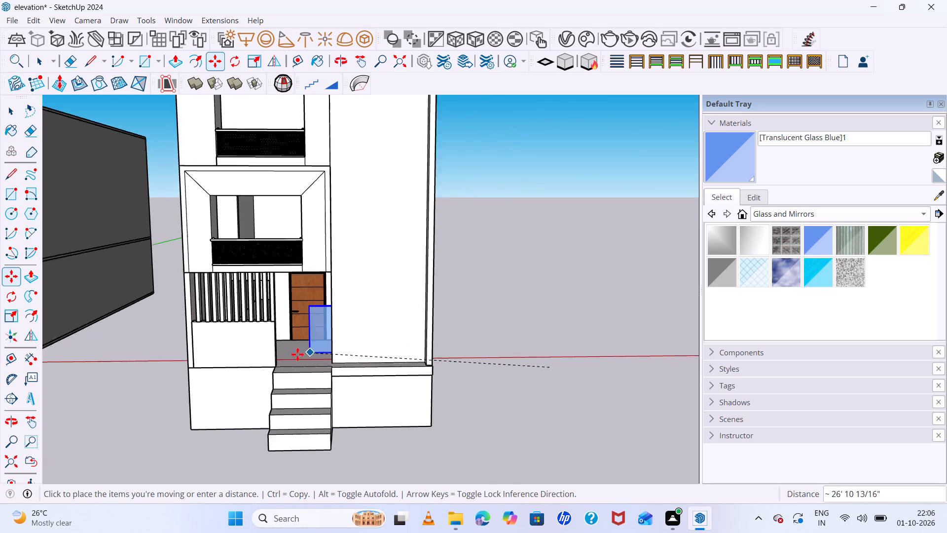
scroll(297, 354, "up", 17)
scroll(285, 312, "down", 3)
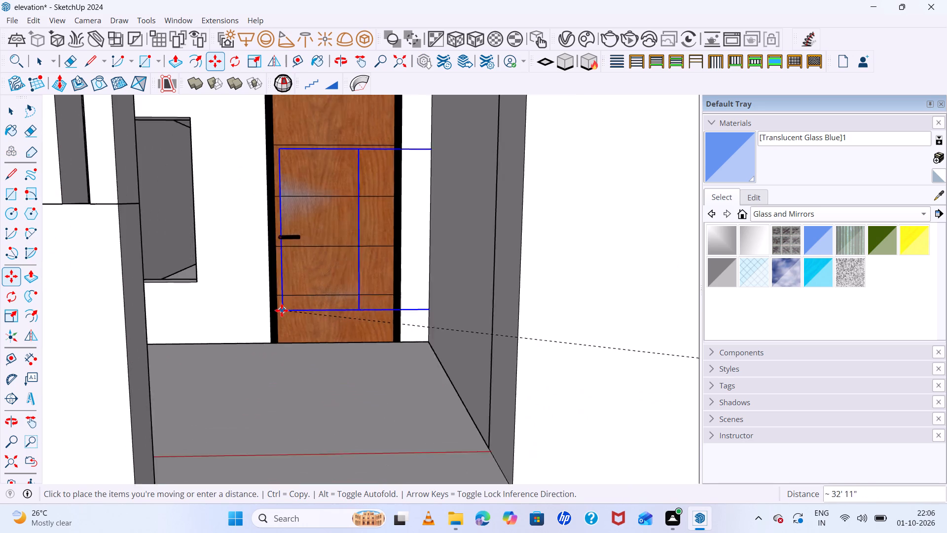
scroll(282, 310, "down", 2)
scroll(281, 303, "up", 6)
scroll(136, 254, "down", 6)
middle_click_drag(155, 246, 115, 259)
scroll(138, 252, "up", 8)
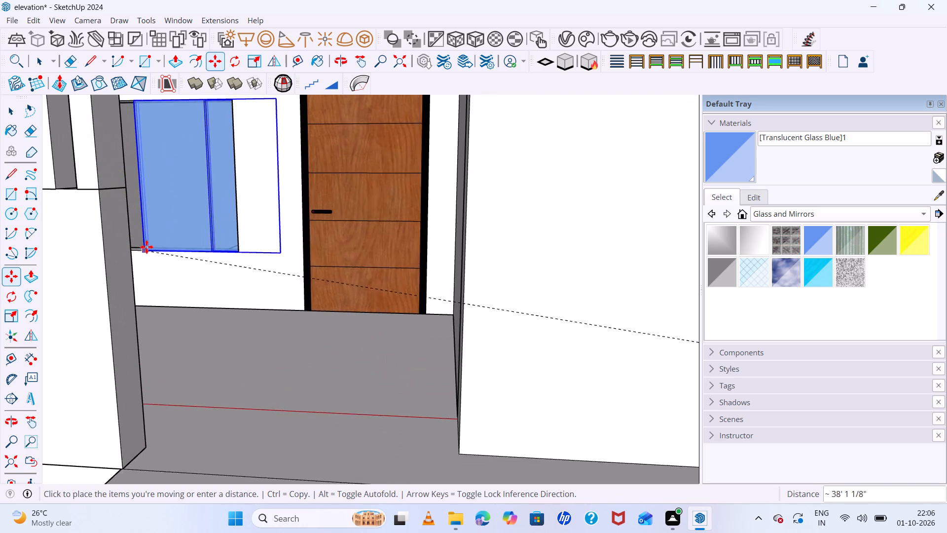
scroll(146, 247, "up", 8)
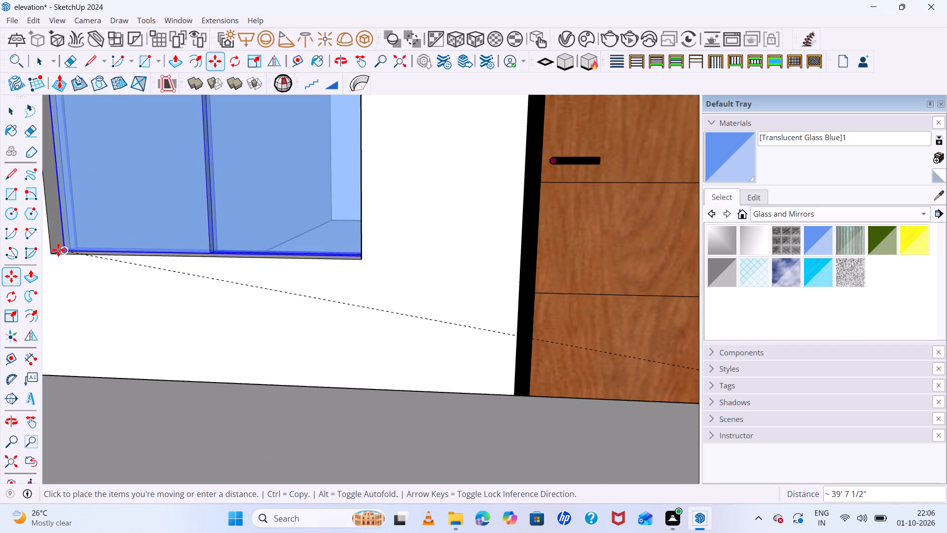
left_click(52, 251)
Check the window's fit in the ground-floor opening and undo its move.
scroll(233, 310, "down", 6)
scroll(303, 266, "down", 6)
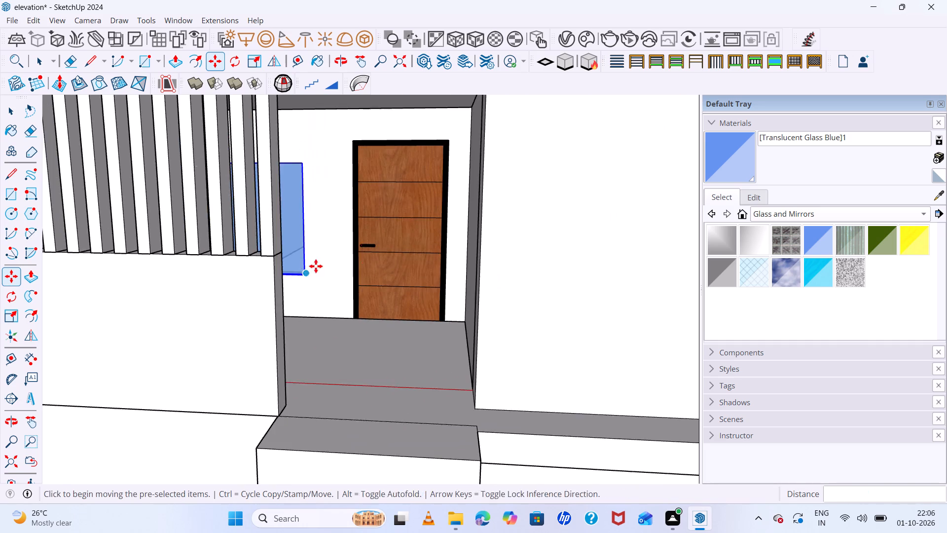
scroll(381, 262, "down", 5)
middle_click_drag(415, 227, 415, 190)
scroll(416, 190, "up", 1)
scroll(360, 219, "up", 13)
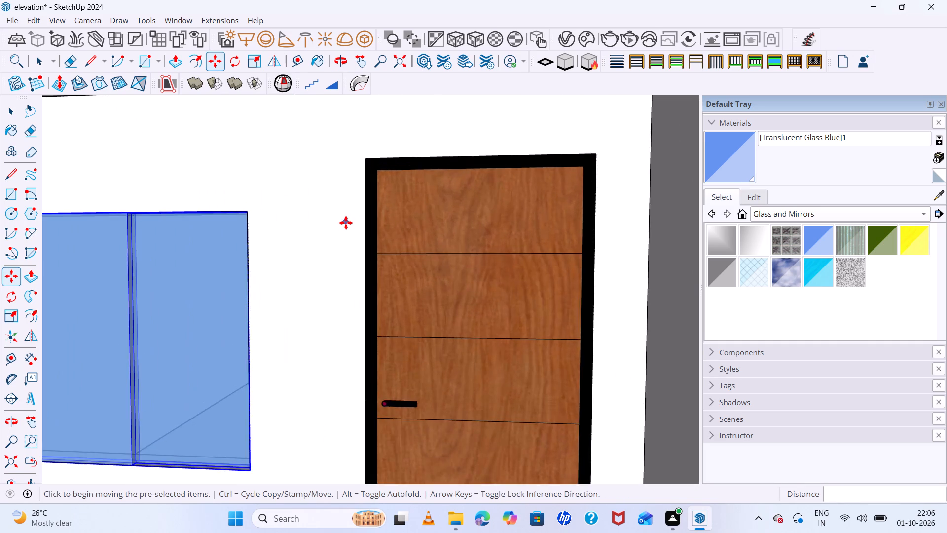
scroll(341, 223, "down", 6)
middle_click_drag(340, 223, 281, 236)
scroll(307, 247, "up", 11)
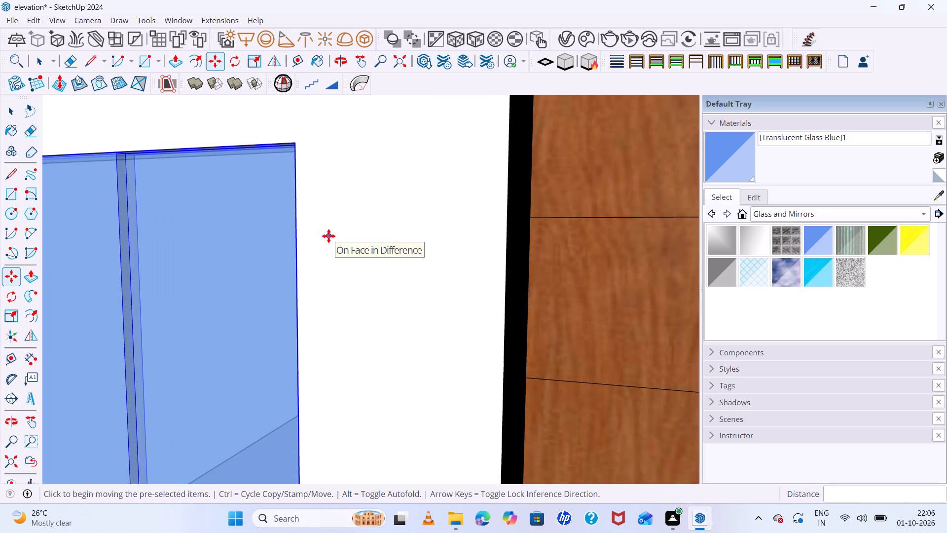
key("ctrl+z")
Delete the two-panel glass window standing beside the three-storey building.
scroll(331, 233, "down", 16)
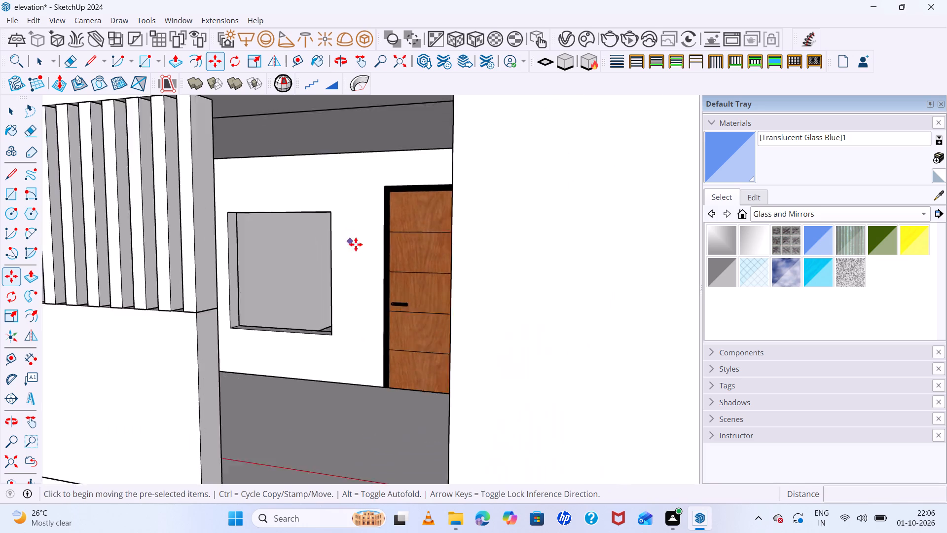
scroll(356, 244, "down", 20)
scroll(356, 244, "down", 1)
key("space")
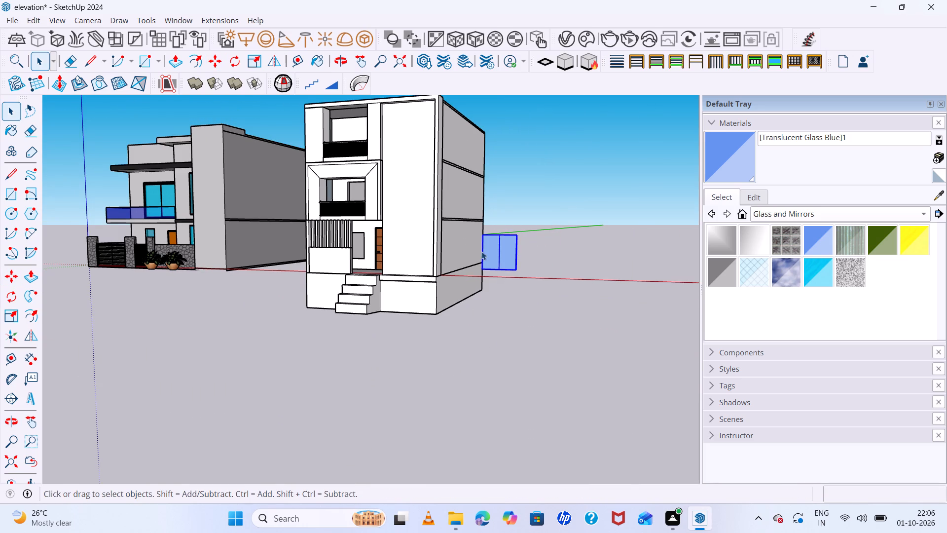
middle_click_drag(500, 257, 593, 294)
scroll(568, 274, "up", 6)
left_click_drag(560, 220, 502, 304)
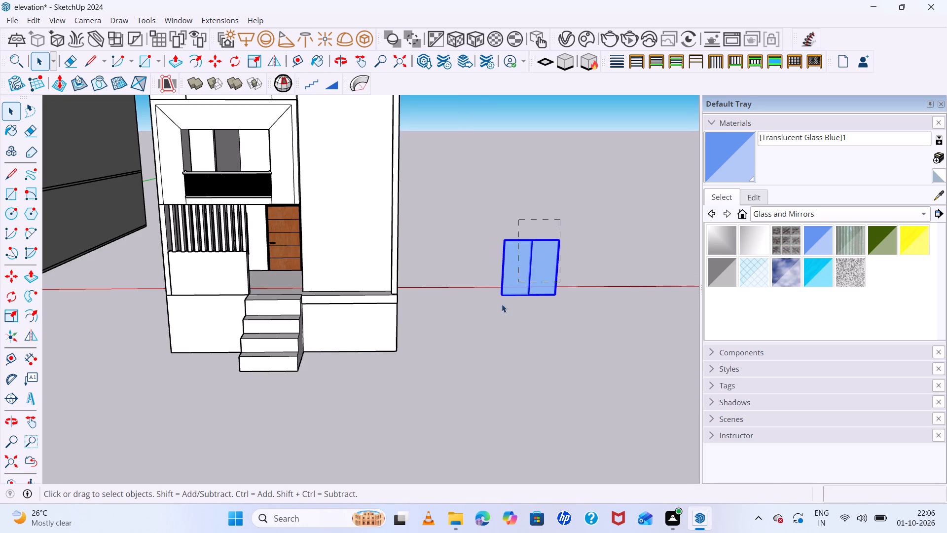
left_click_drag(502, 304, 484, 338)
left_click_drag(593, 206, 482, 349)
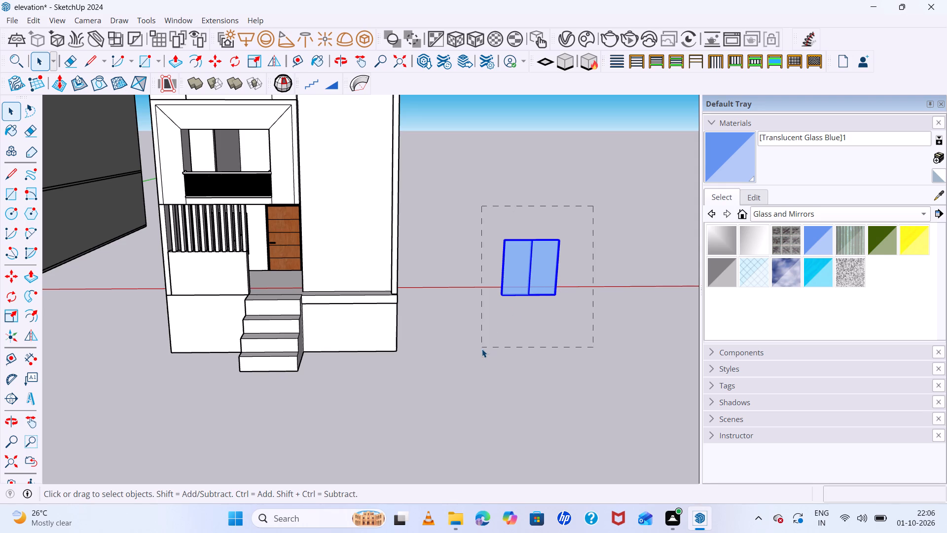
left_click_drag(482, 349, 482, 350)
key("Delete")
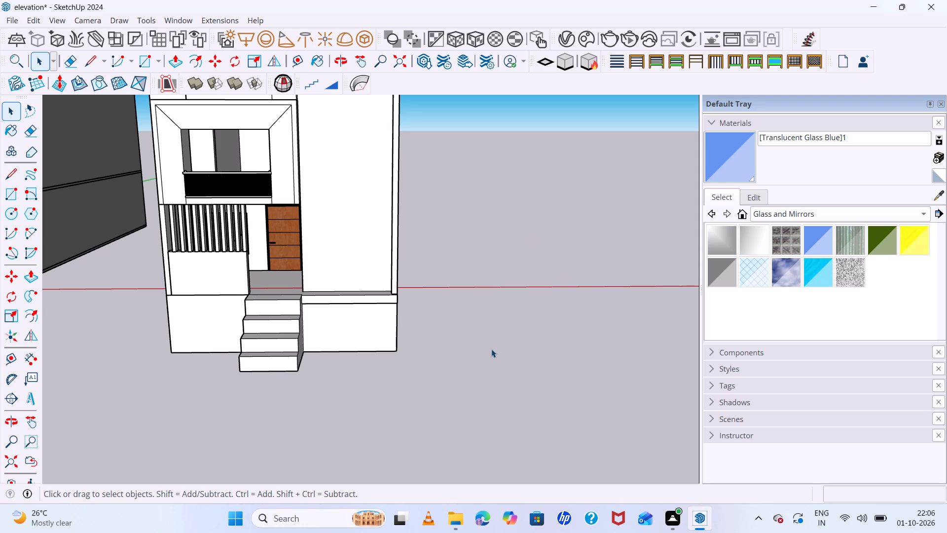
Draw a rectangle about 5' 2 5/8" by 5' 4 13/16" across the ground-floor window opening beside the entrance door.
scroll(291, 232, "up", 12)
middle_click_drag(305, 268, 283, 224)
scroll(291, 248, "down", 11)
middle_click_drag(287, 245, 275, 238)
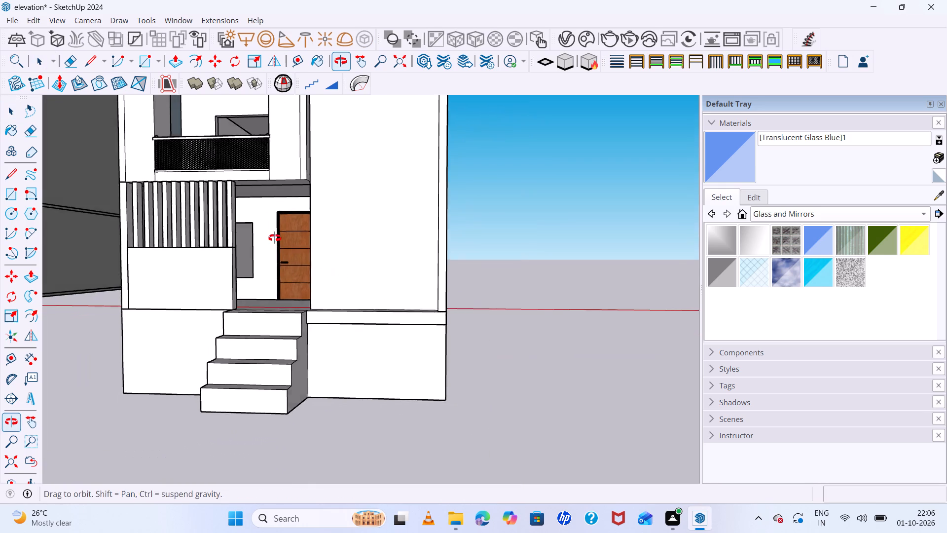
middle_click_drag(275, 238, 258, 232)
scroll(219, 238, "up", 13)
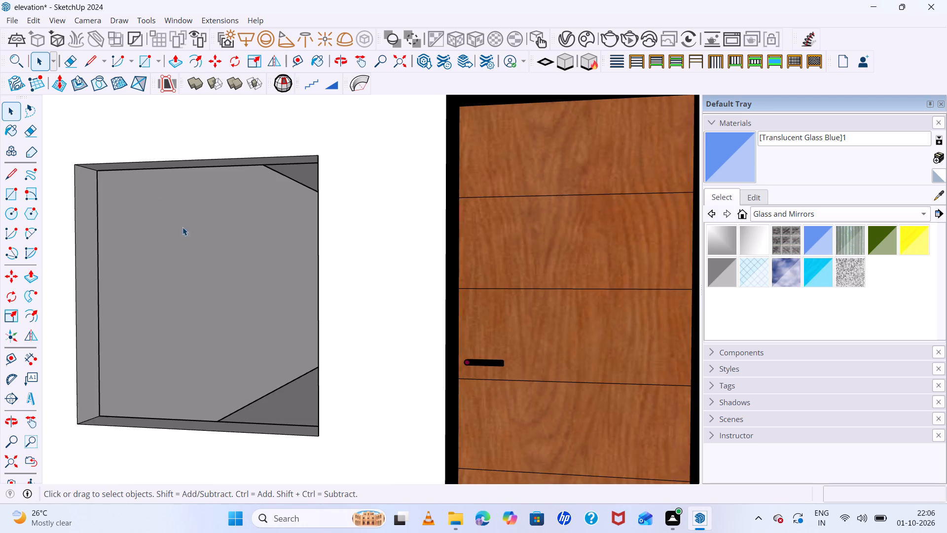
scroll(186, 230, "down", 4)
key("r")
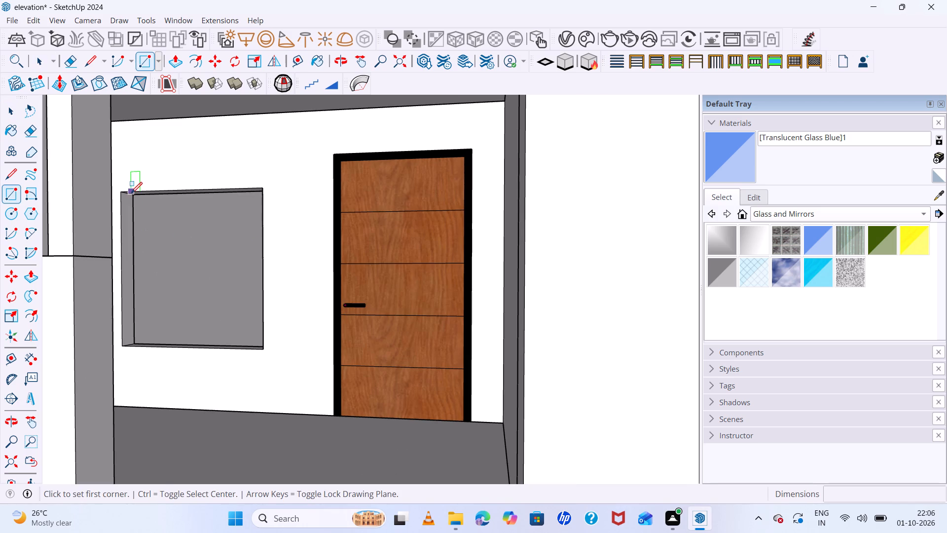
left_click(122, 192)
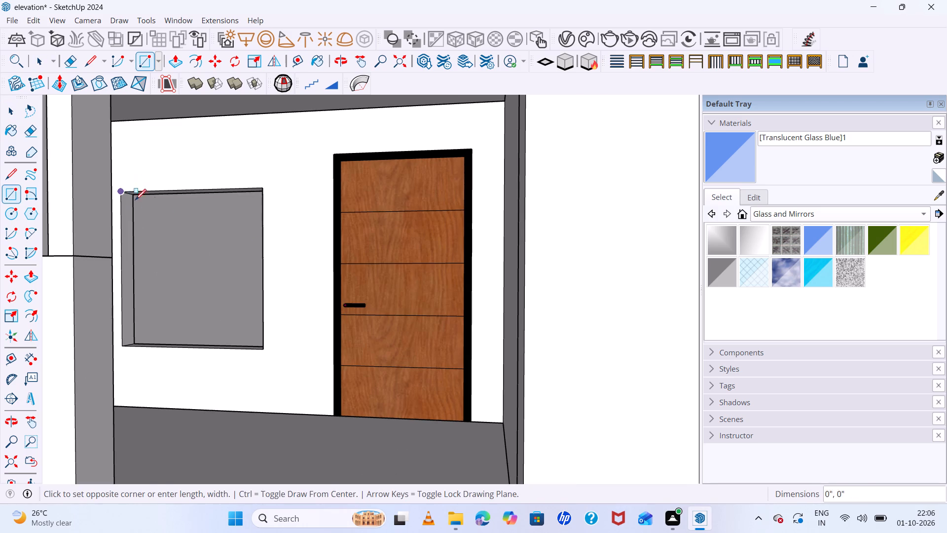
left_click(263, 353)
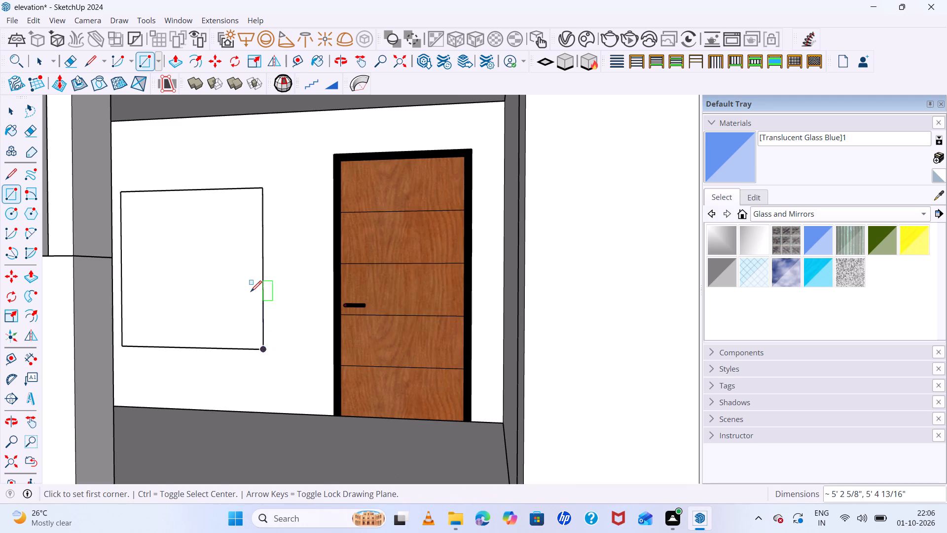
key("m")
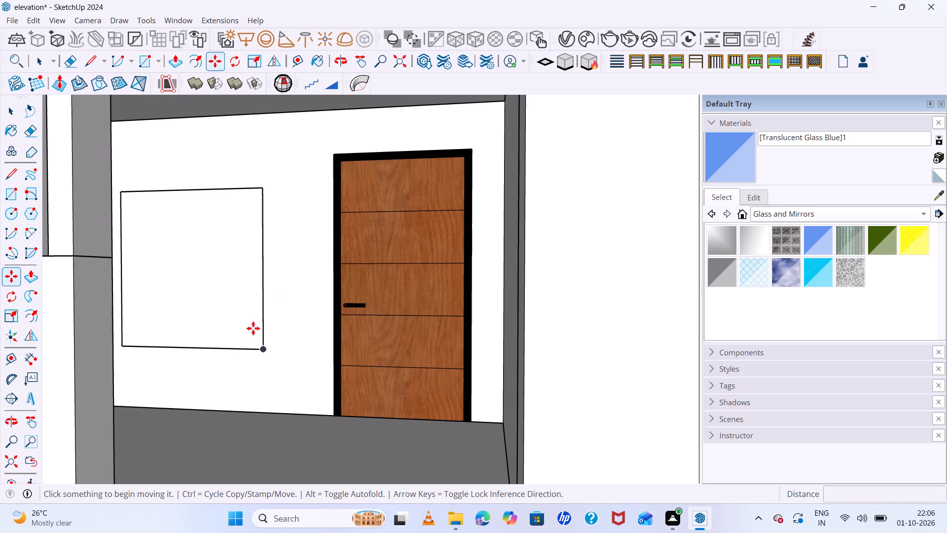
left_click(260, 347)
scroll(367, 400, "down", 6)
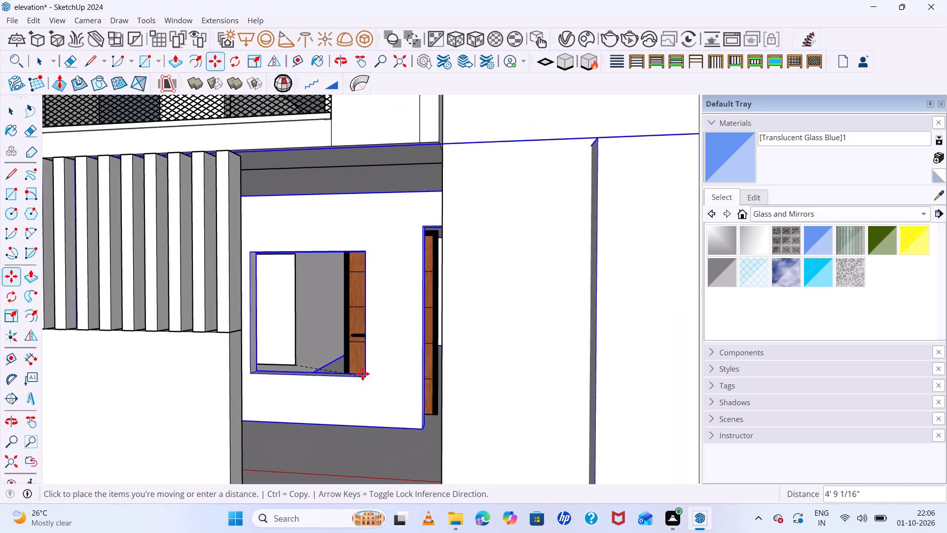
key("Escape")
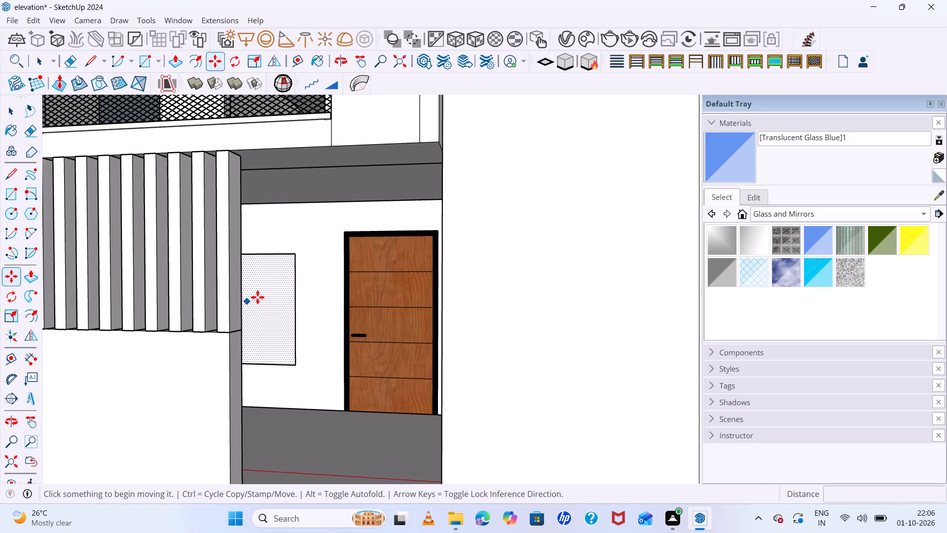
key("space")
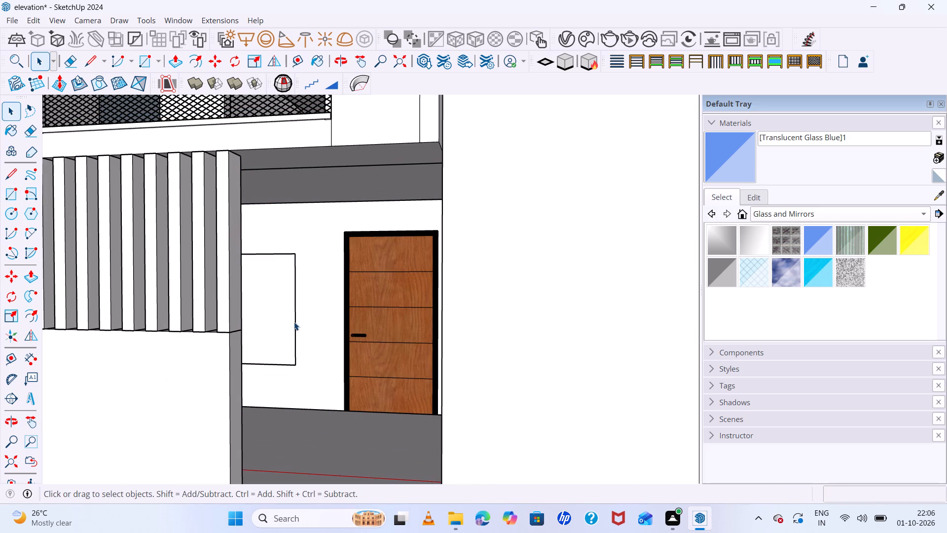
Move the new window face by its lower corner about 36' 6 11/16" out of the opening to open ground beside the building.
left_click(287, 328)
key("m")
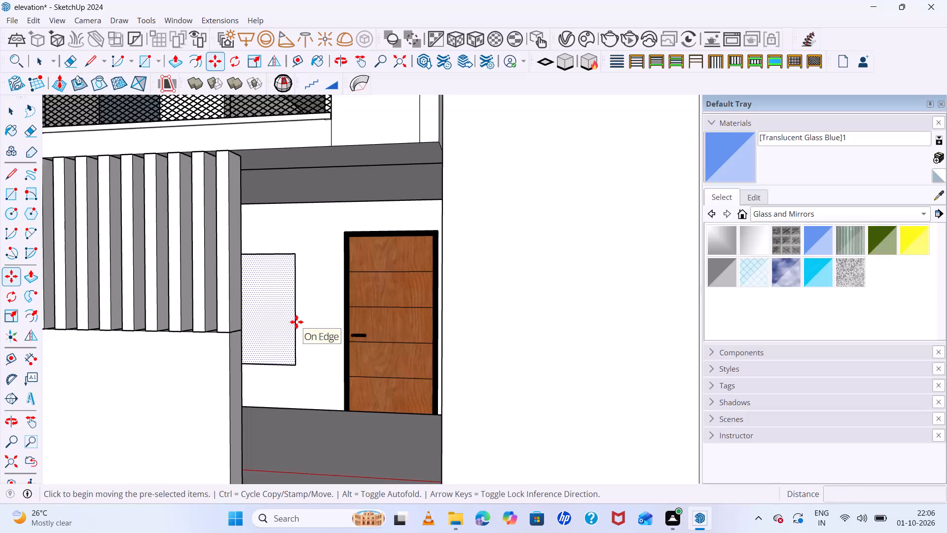
left_click(295, 366)
scroll(387, 396, "down", 7)
scroll(430, 398, "down", 4)
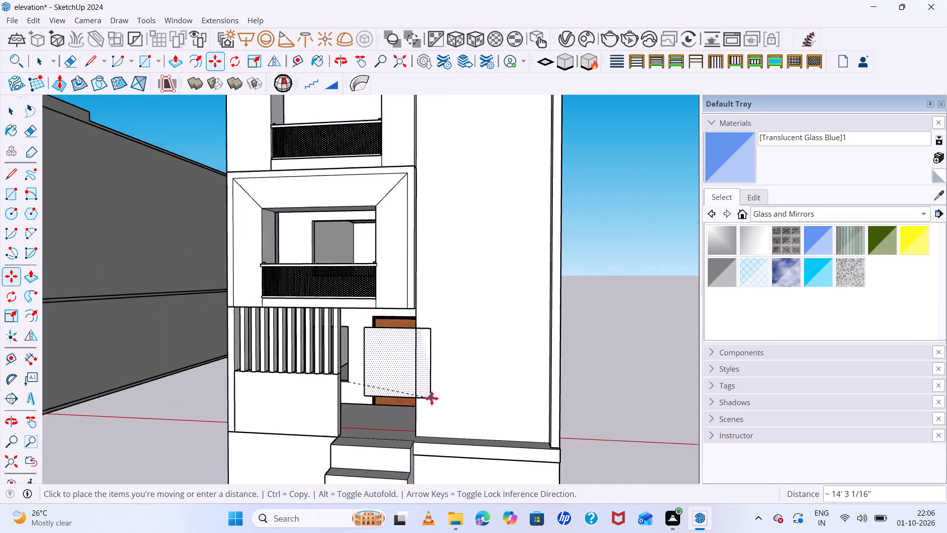
scroll(432, 398, "down", 3)
left_click(644, 427)
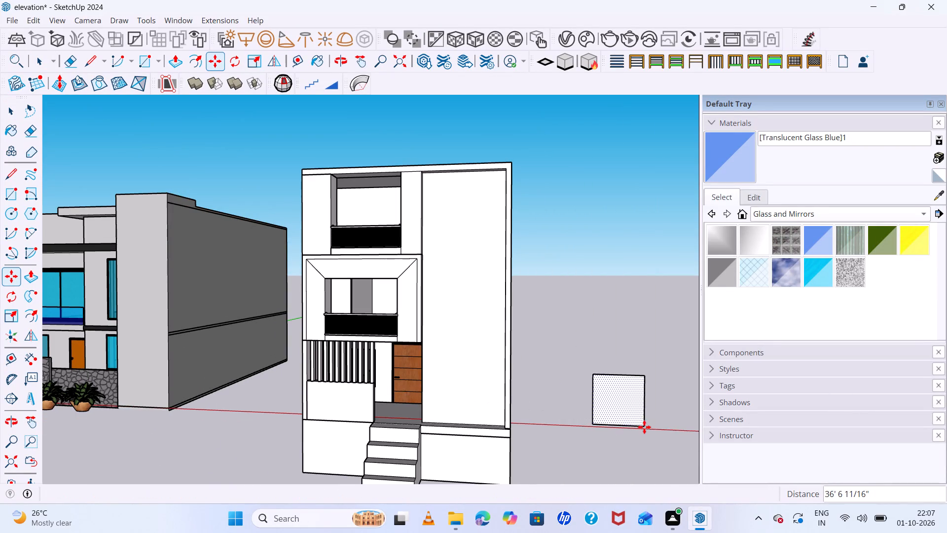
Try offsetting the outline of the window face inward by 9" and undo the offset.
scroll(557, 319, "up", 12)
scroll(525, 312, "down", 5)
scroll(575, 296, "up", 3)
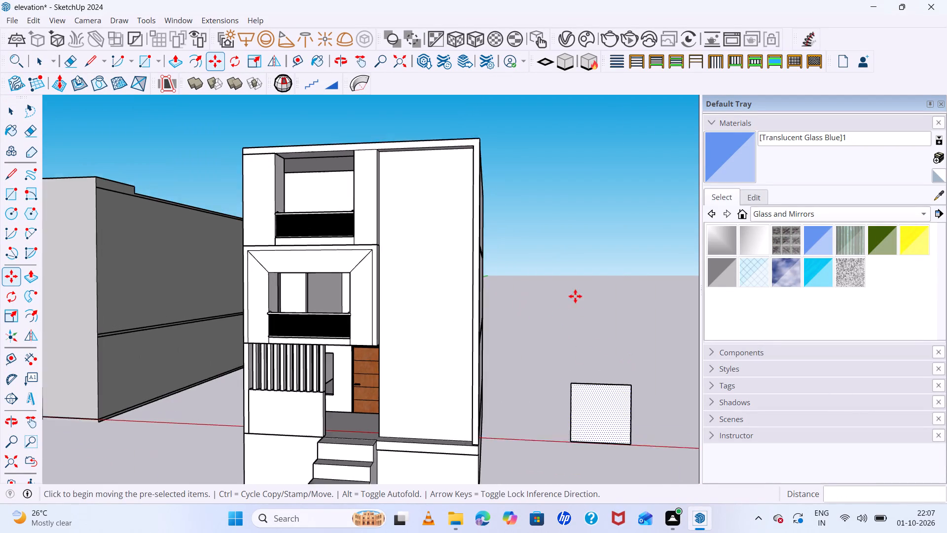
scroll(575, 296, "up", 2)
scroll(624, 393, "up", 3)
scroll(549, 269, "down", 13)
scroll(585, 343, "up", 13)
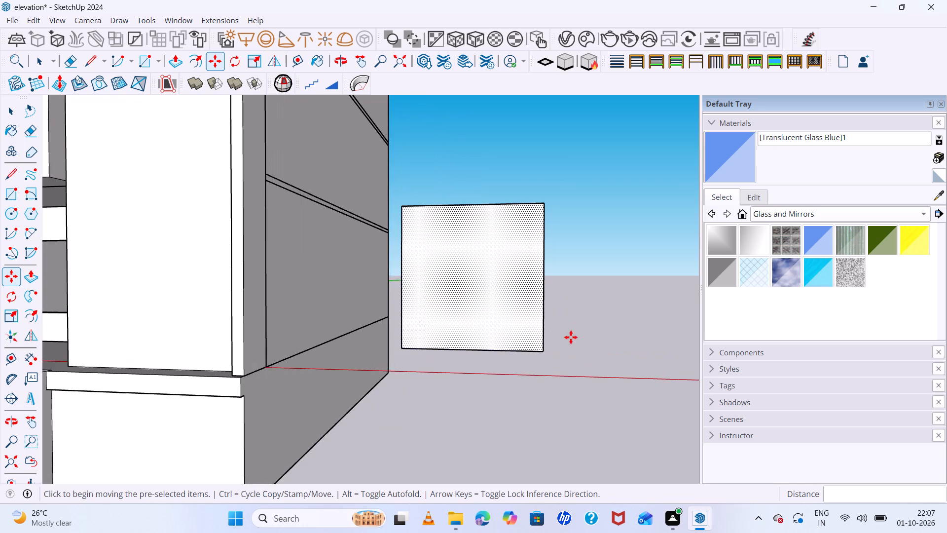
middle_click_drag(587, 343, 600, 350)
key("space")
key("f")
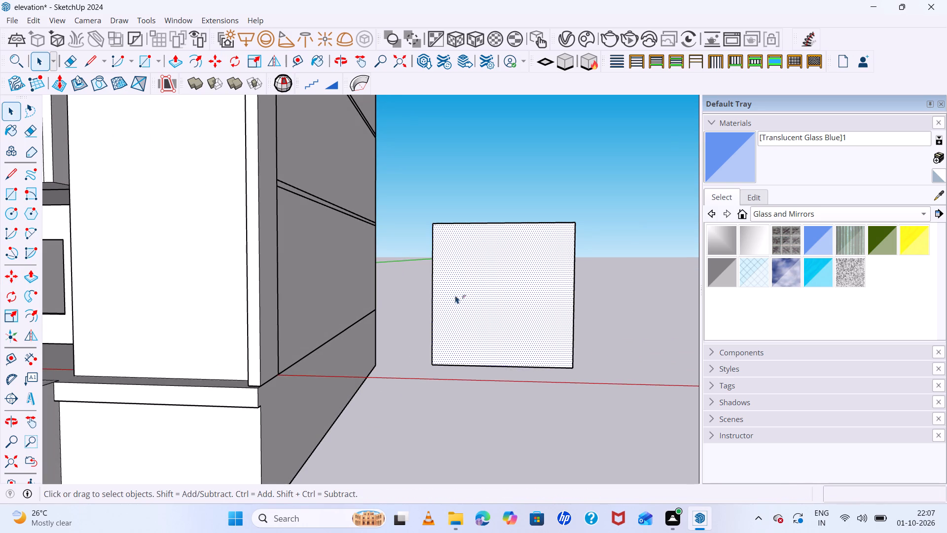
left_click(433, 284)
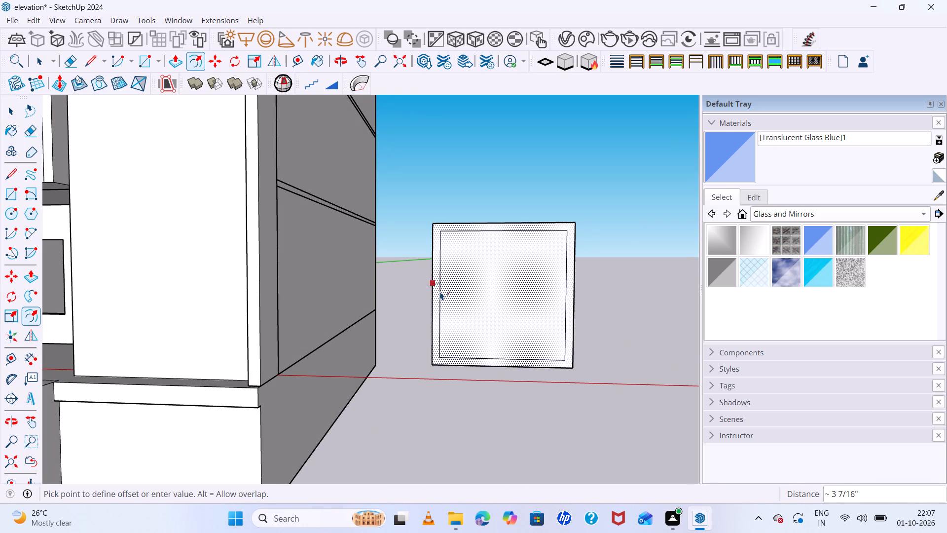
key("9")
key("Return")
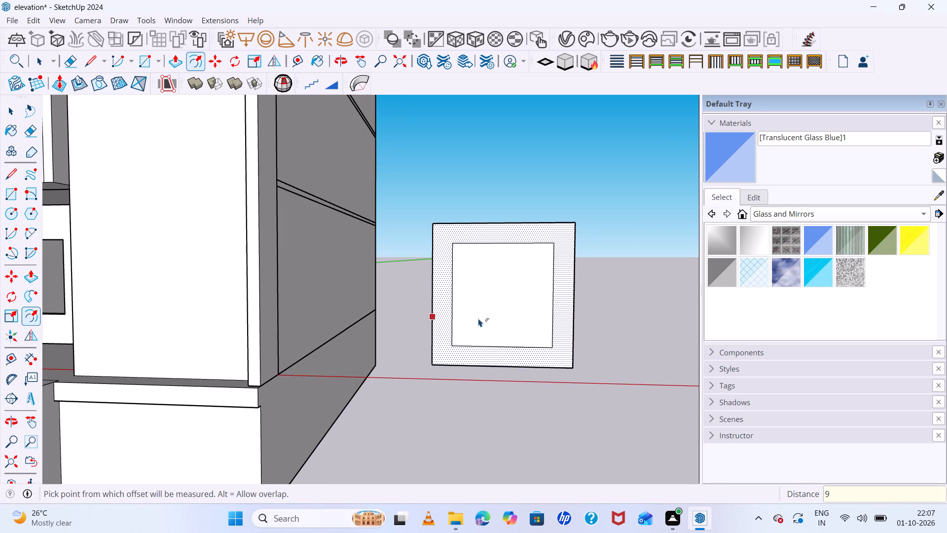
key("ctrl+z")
Offset the outline of the window face inward by about 2 1/4".
left_click(435, 273)
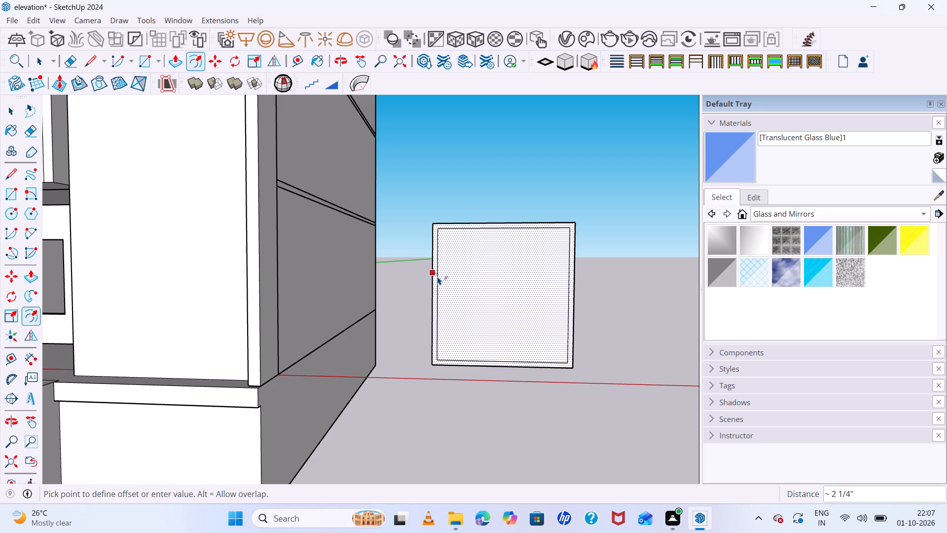
left_click(437, 276)
key("space")
Draw a vertical line between the inner outline's bottom and top edges, dividing the window face into two panels.
key("l")
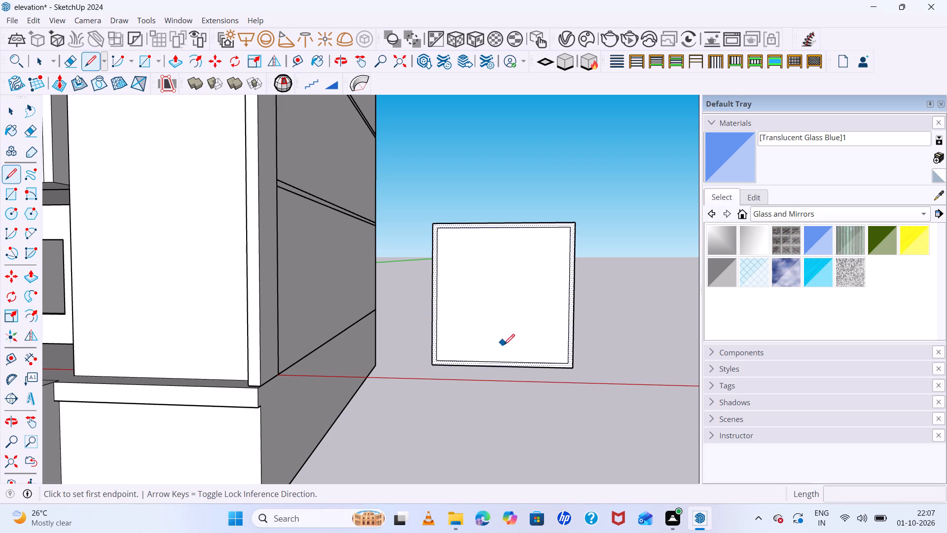
left_click(503, 361)
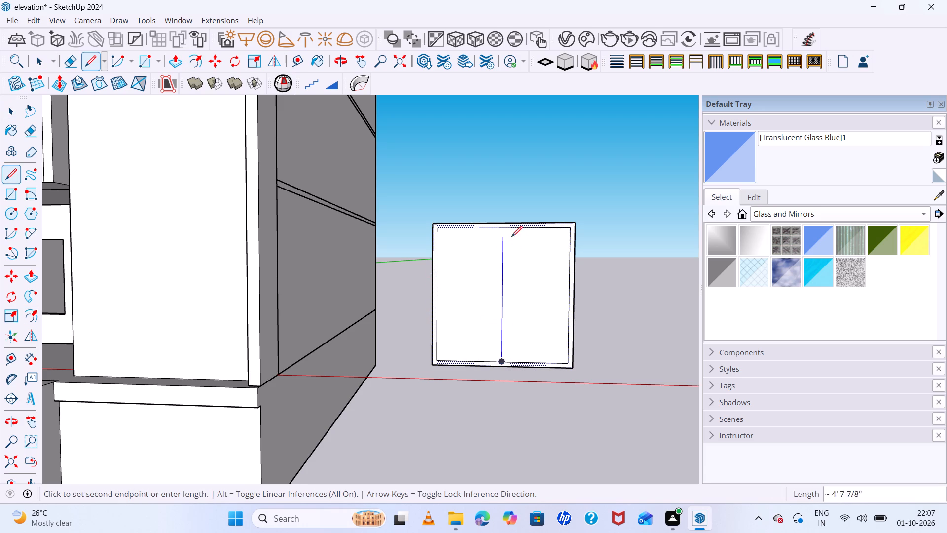
left_click(503, 226)
key("space")
left_click(516, 293)
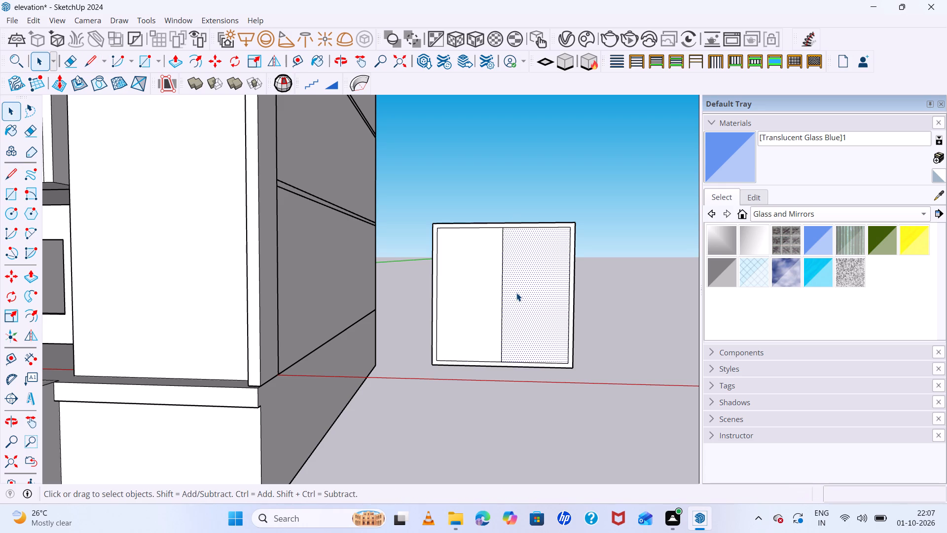
Erase the outer border edges around the window face, keeping the inner outline with its vertical divider.
scroll(433, 238, "up", 6)
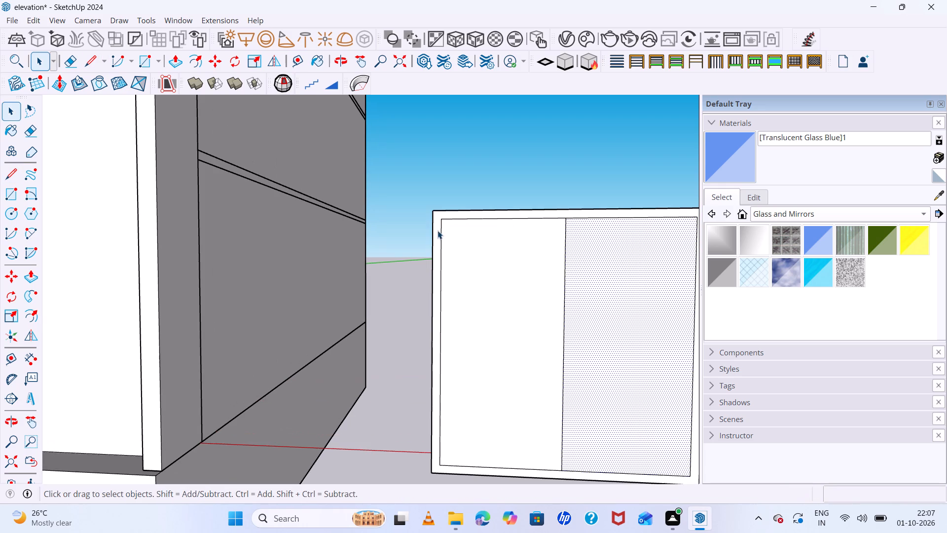
key("e")
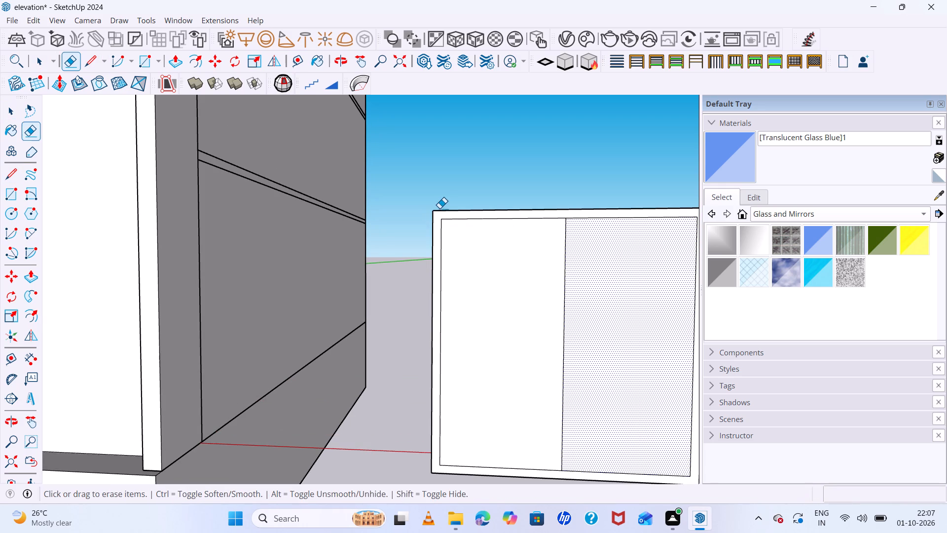
left_click(438, 216)
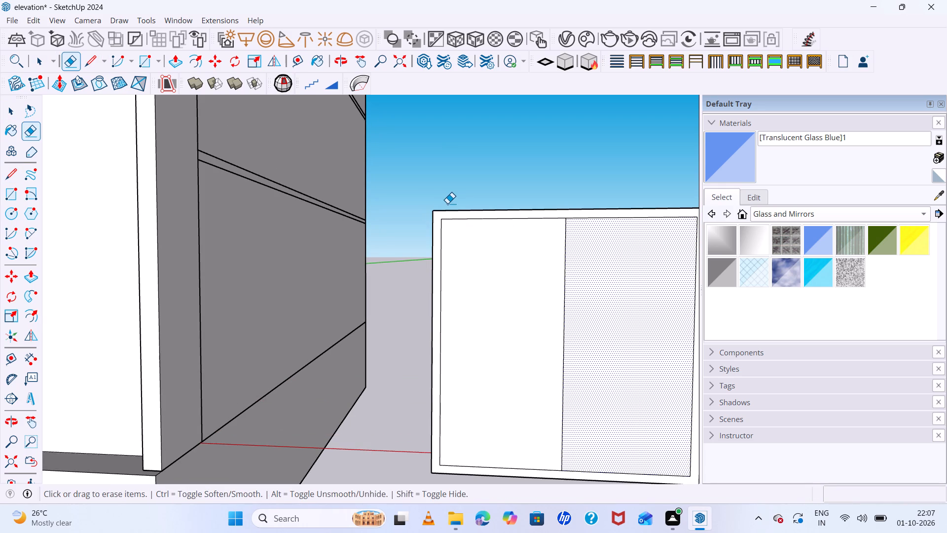
left_click(446, 206)
left_click(444, 212)
left_click_drag(434, 215, 423, 207)
scroll(446, 187, "down", 7)
scroll(531, 209, "up", 10)
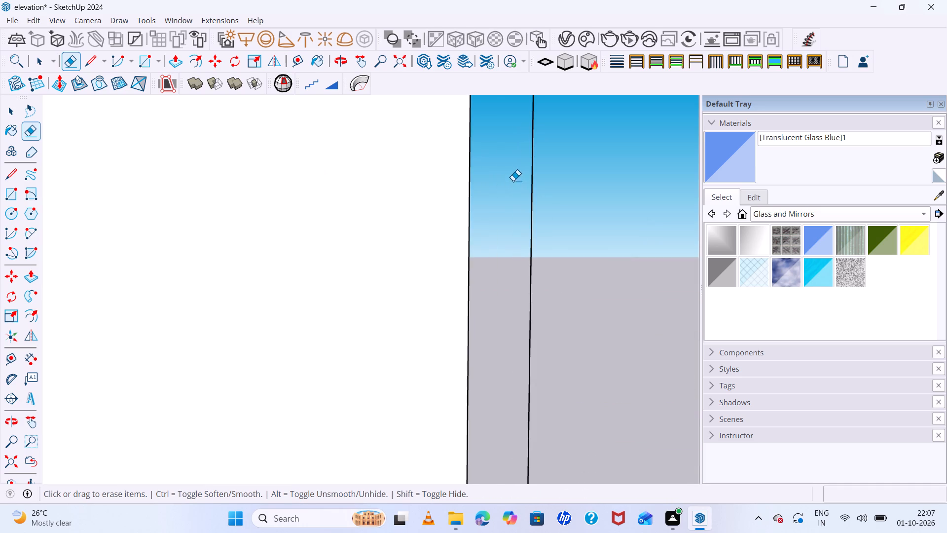
left_click_drag(518, 180, 543, 201)
scroll(527, 189, "down", 7)
scroll(497, 296, "up", 6)
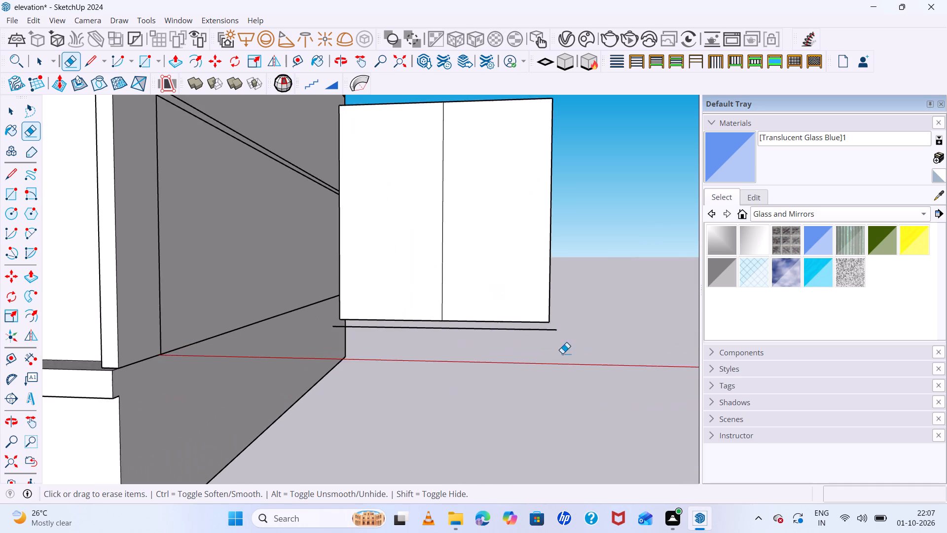
scroll(562, 349, "up", 6)
left_click_drag(517, 228, 504, 252)
scroll(505, 268, "down", 12)
scroll(480, 223, "up", 13)
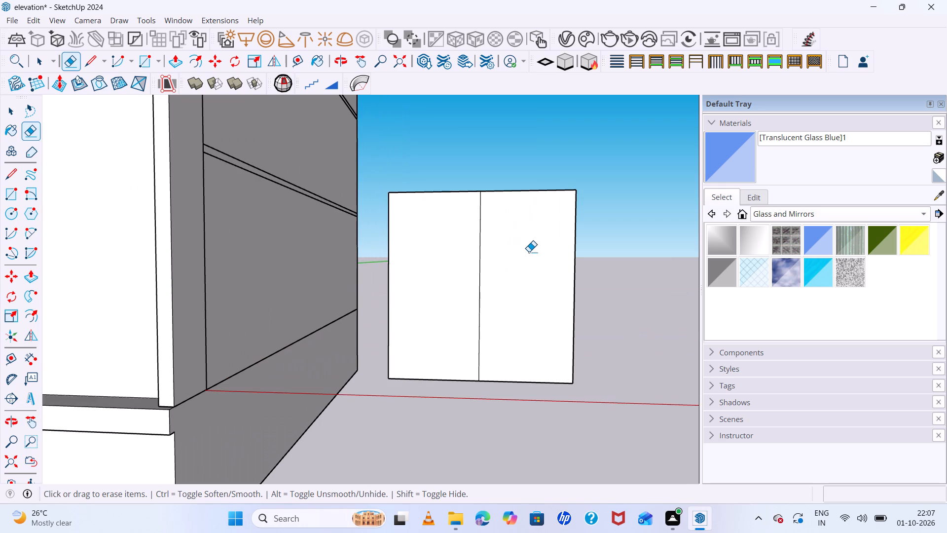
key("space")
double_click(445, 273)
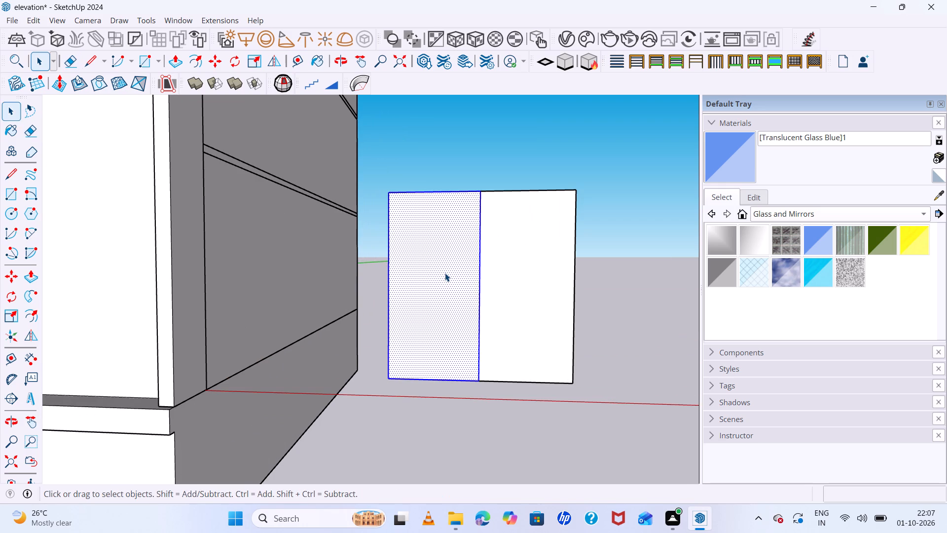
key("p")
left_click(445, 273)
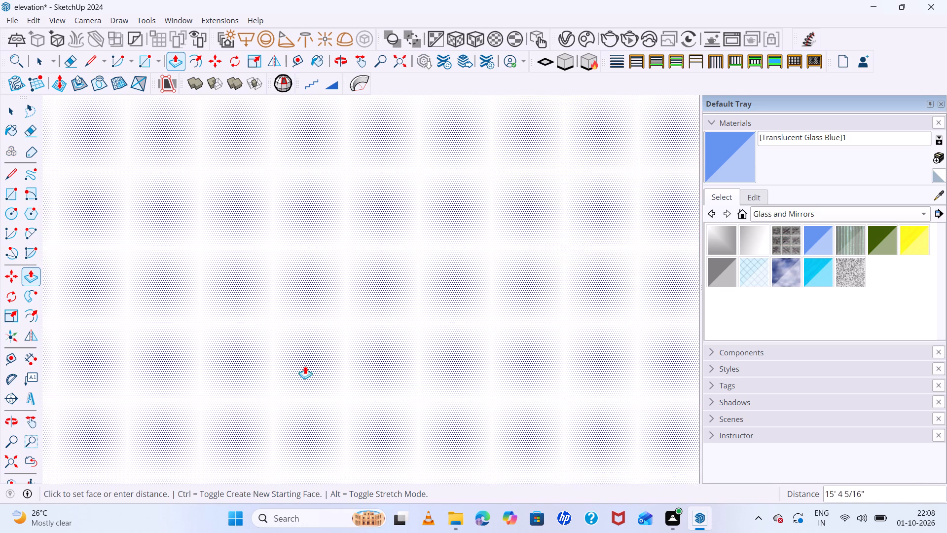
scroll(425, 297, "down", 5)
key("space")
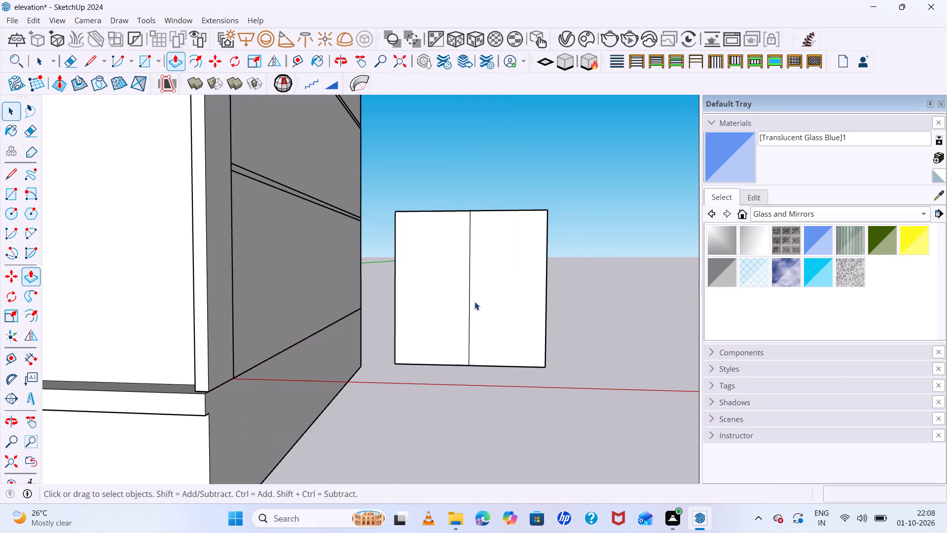
Push/Pull the left panel of the window face outward by 1".
left_click(405, 277)
key("p")
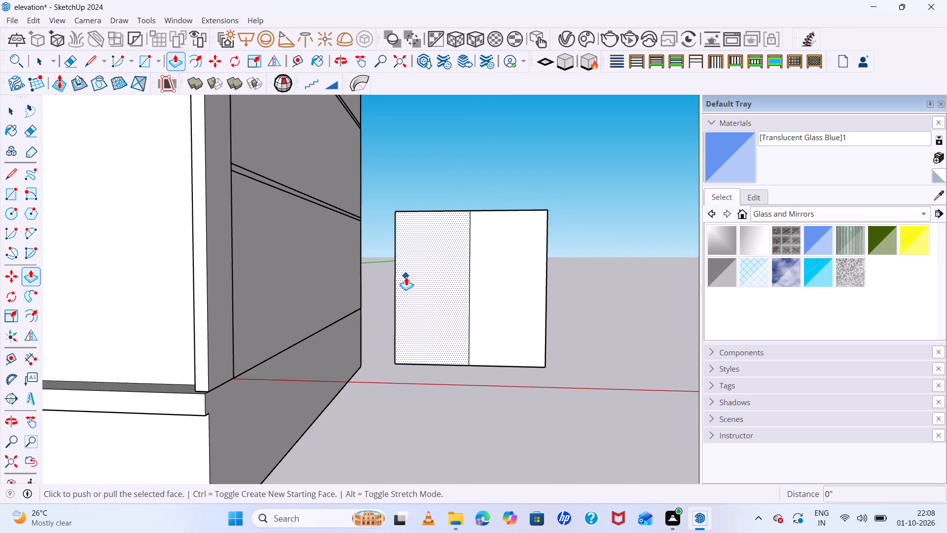
left_click(406, 277)
middle_click_drag(414, 284, 370, 360)
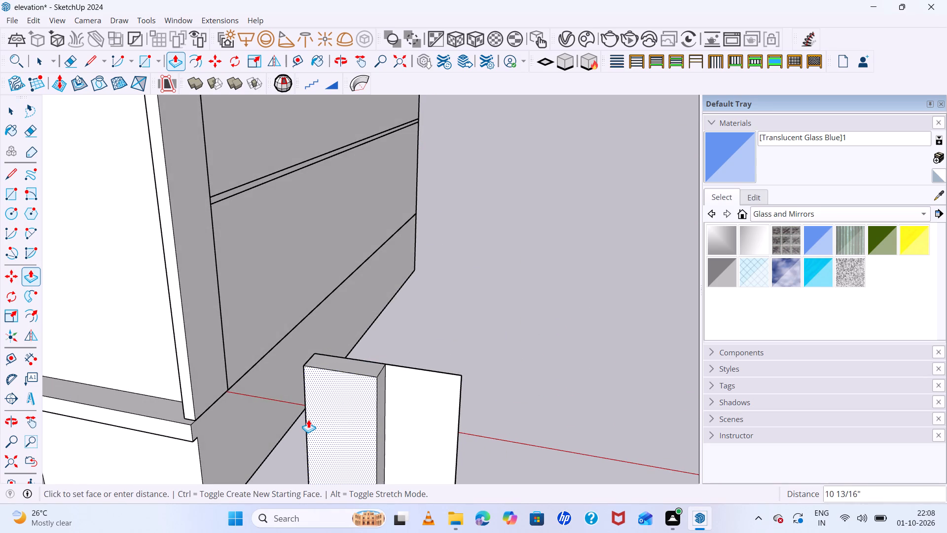
key("1")
key("Return")
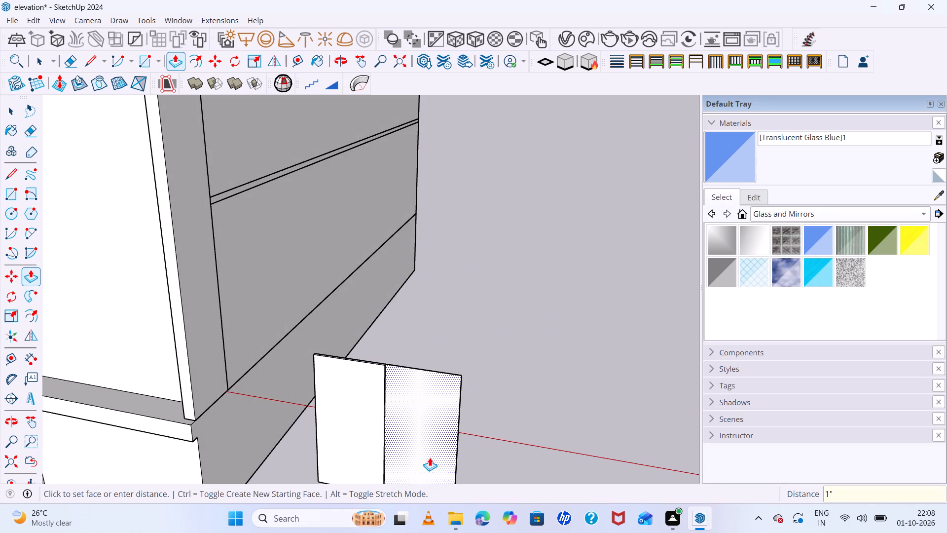
key("space")
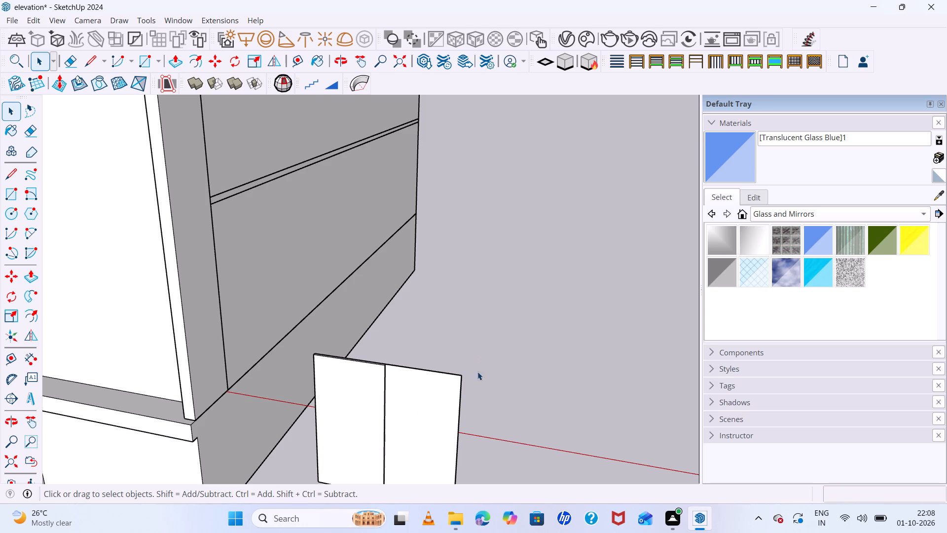
Erase the right panel of the window along with its edges, leaving only the extruded left panel.
left_click(411, 416)
key("e")
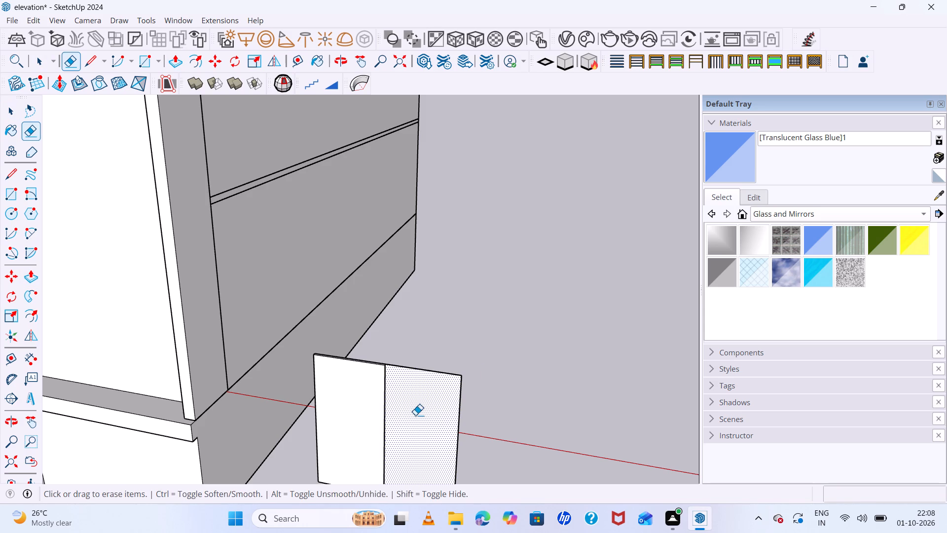
left_click_drag(446, 423, 465, 386)
left_click_drag(439, 368, 434, 381)
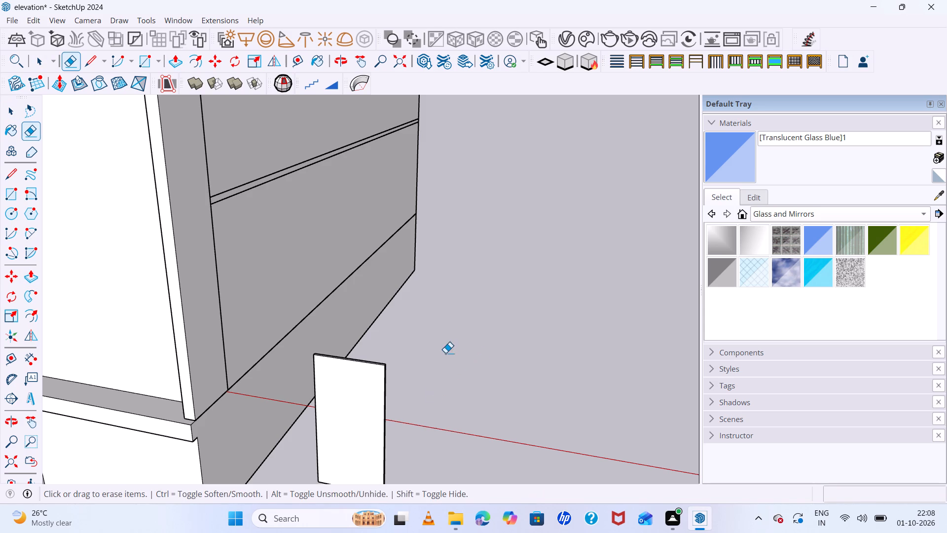
scroll(445, 353, "down", 6)
left_click_drag(429, 417, 431, 428)
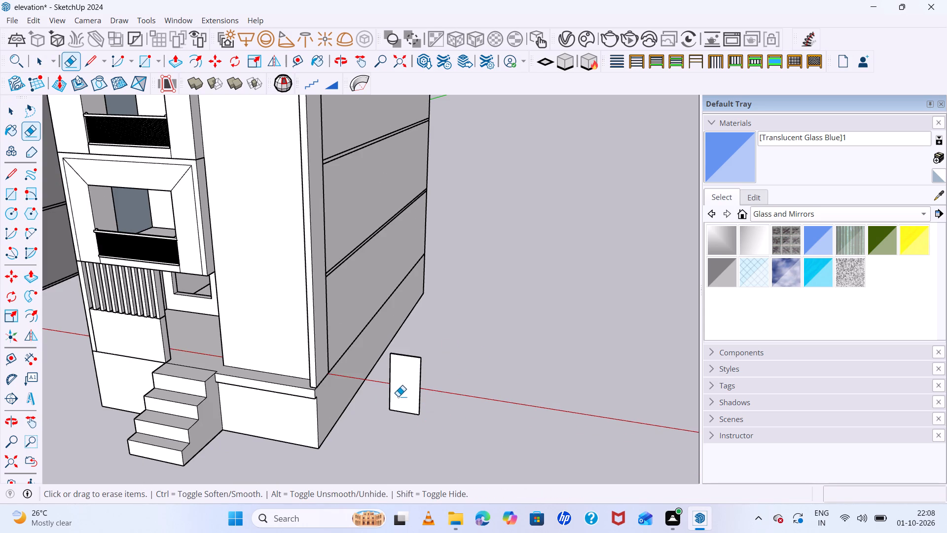
Make the remaining window panel, with all its faces and edges, into a group.
key("space")
triple_click(409, 390)
right_click(408, 387)
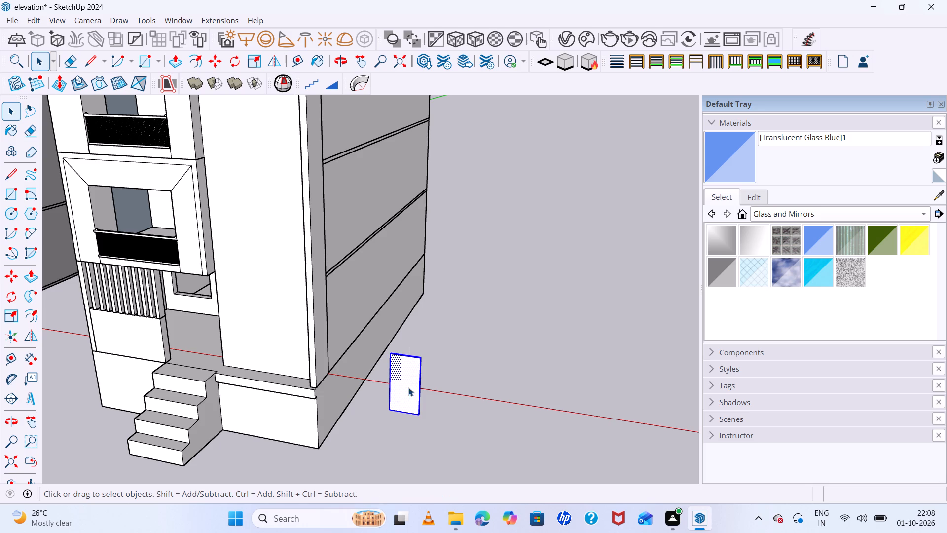
left_click(450, 209)
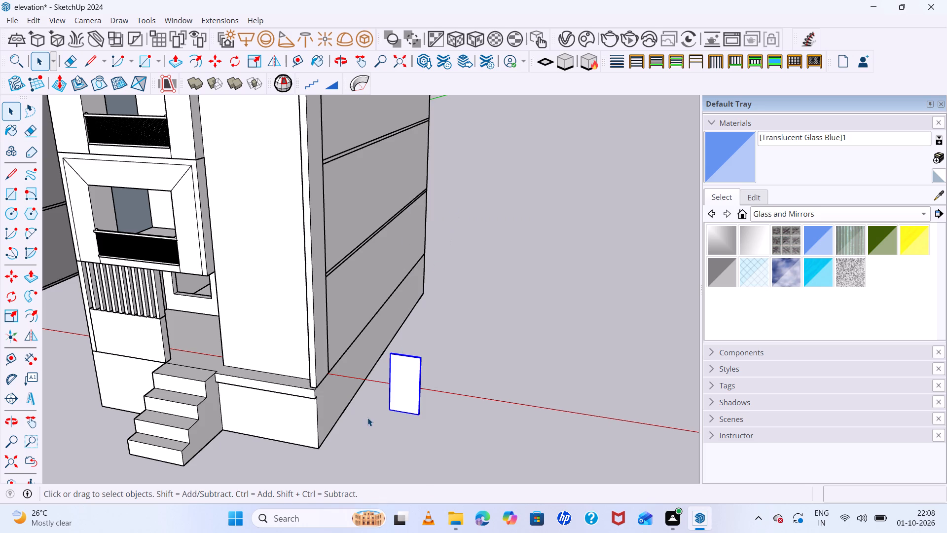
Copy the grouped panel about 2' 5 5/16" along its width so the copy sits edge to edge beside the original.
scroll(367, 418, "up", 5)
scroll(415, 400, "up", 6)
left_click(421, 392)
key("m")
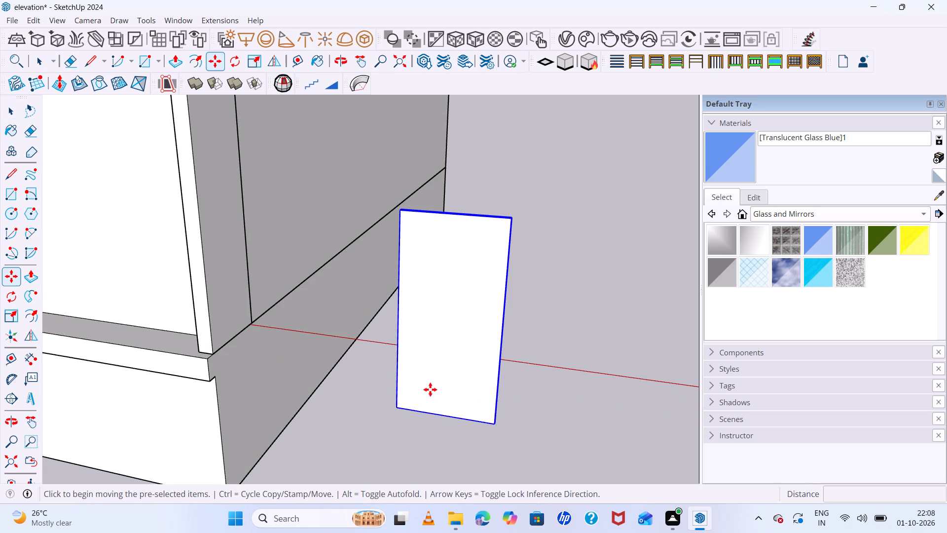
left_click(393, 408)
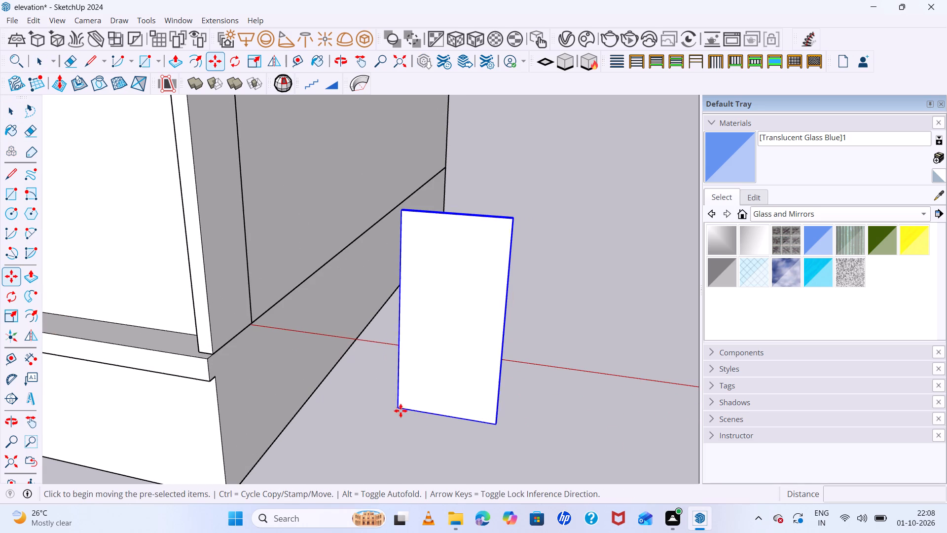
middle_click_drag(520, 411, 462, 389)
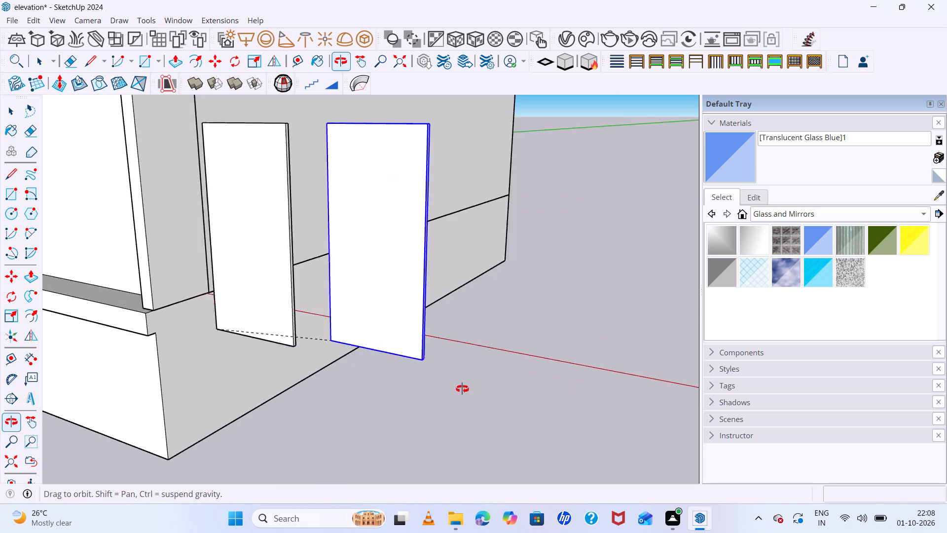
middle_click_drag(462, 389, 461, 389)
scroll(283, 353, "up", 7)
scroll(279, 339, "down", 5)
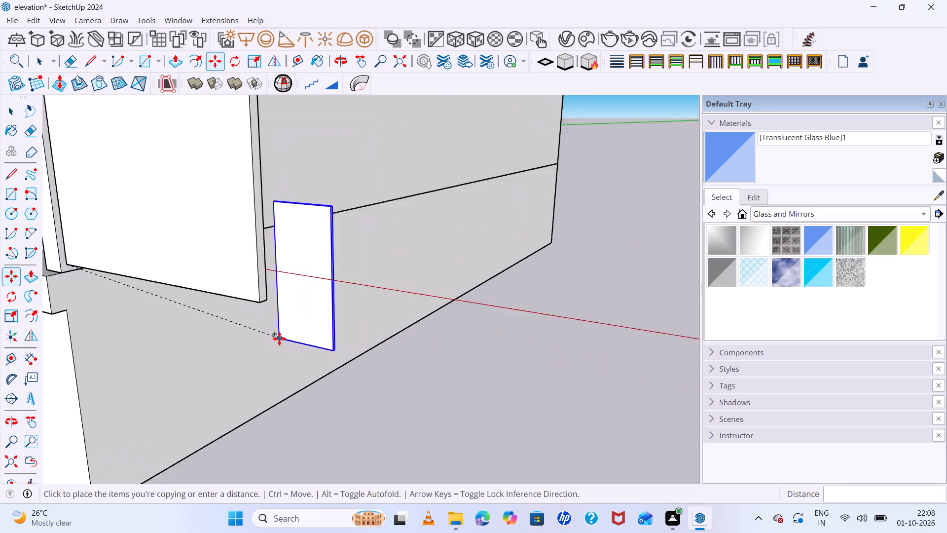
scroll(279, 339, "down", 1)
scroll(288, 320, "up", 4)
scroll(240, 293, "down", 4)
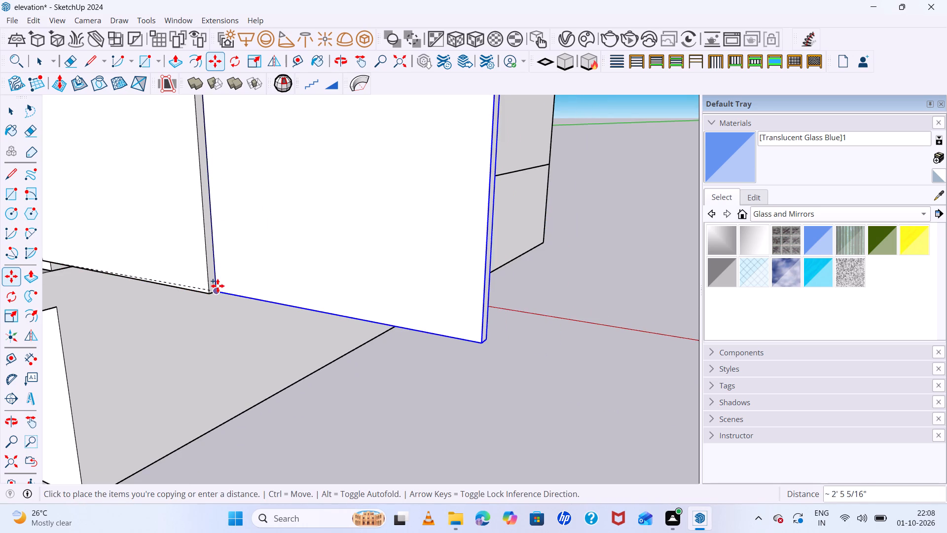
left_click(218, 286)
scroll(269, 319, "down", 12)
middle_click_drag(294, 335, 355, 375)
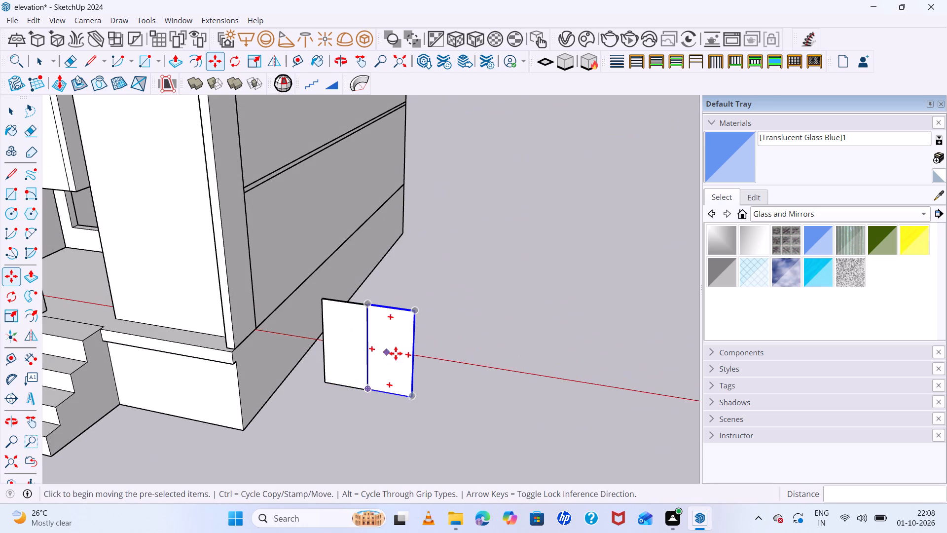
Paint both window panels with the Translucent Glass Blue material.
key("space")
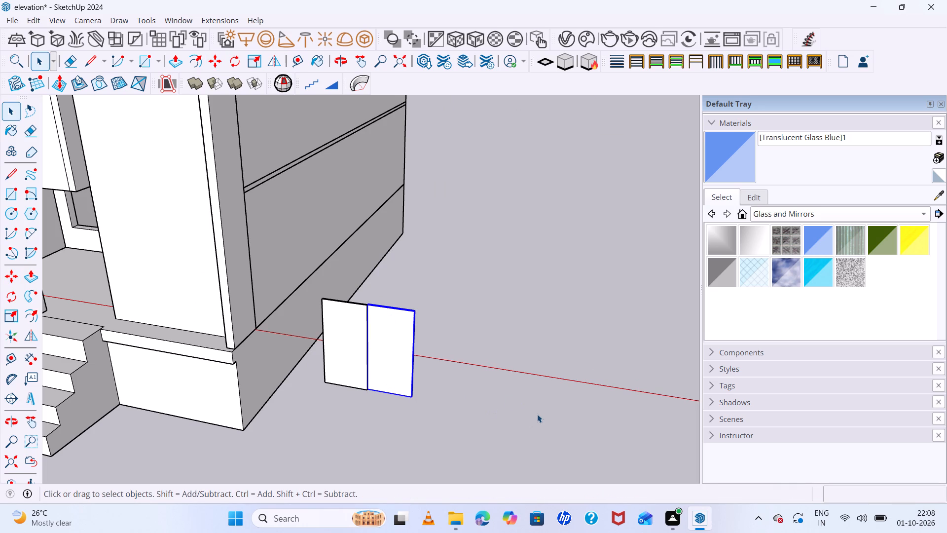
left_click(828, 248)
left_click(381, 381)
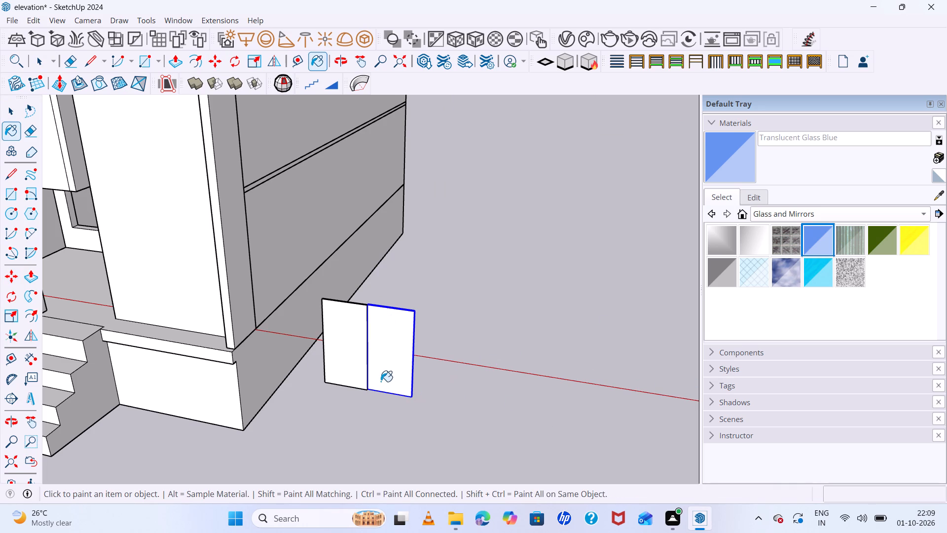
left_click(353, 366)
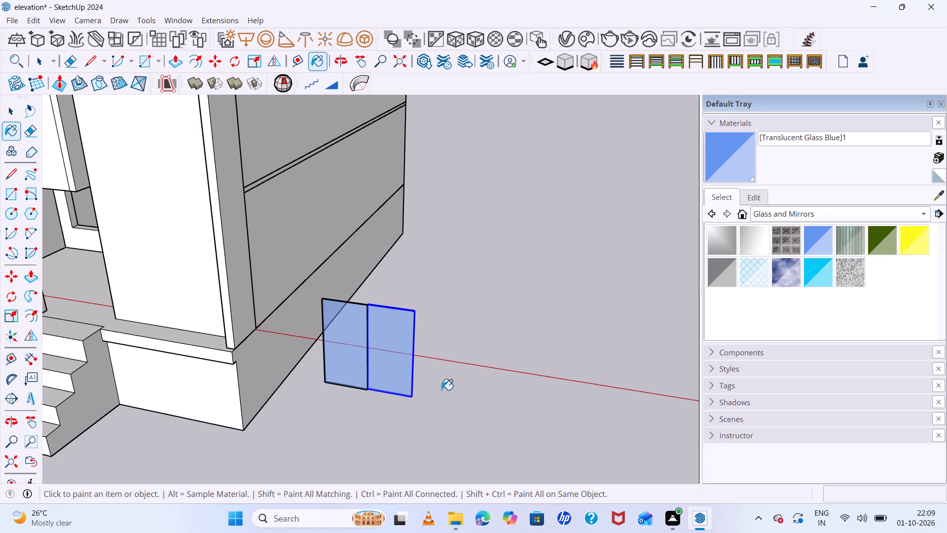
scroll(441, 392, "up", 4)
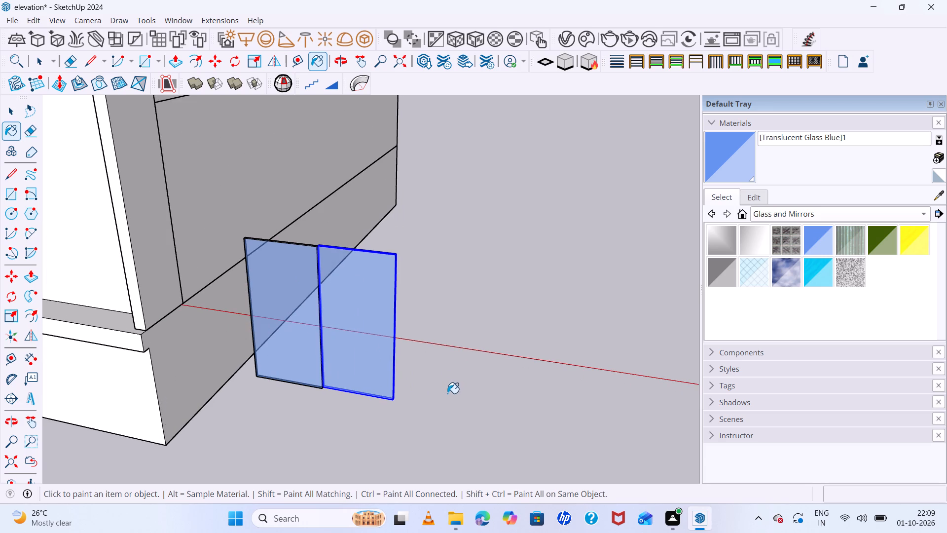
key("space")
left_click(447, 393)
Draw a rectangle corner to corner across the ground-floor window opening beside the entrance door.
scroll(446, 387, "down", 12)
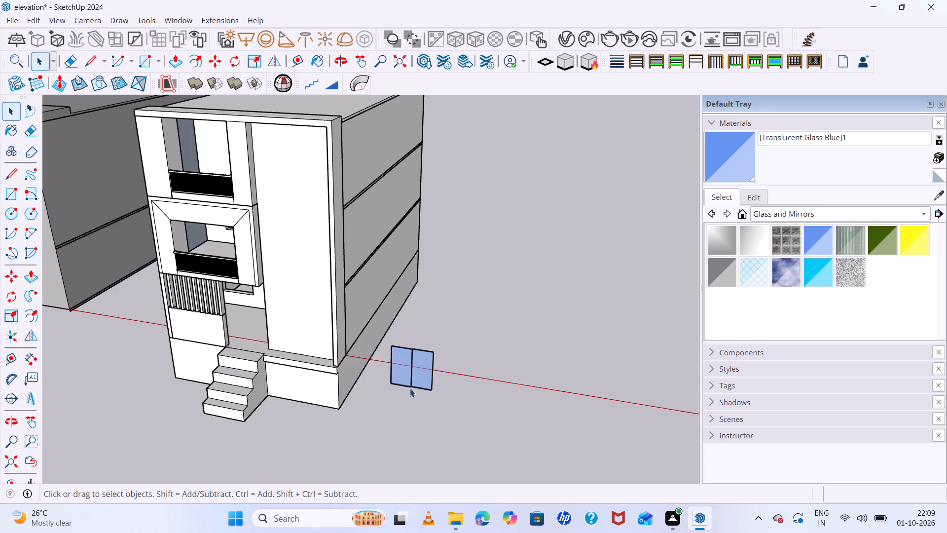
scroll(242, 333, "up", 12)
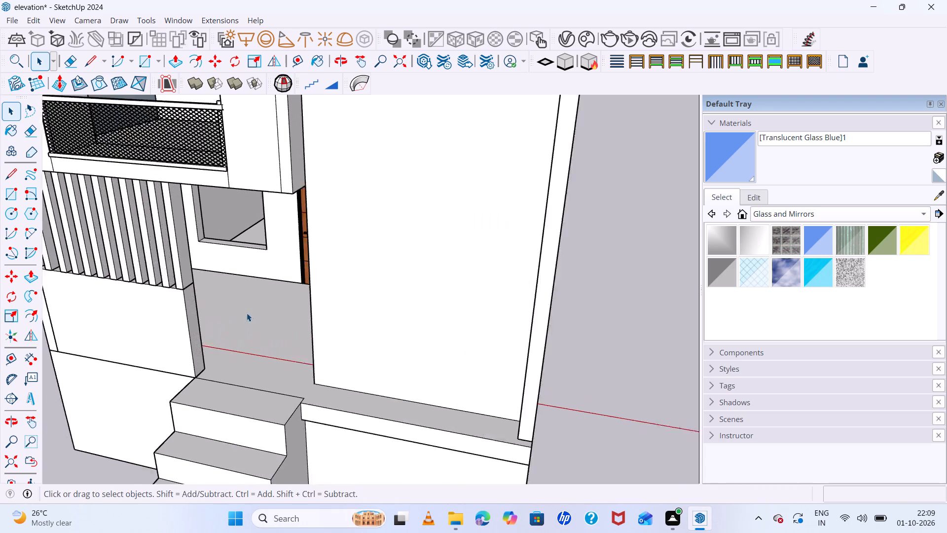
scroll(247, 313, "up", 1)
middle_click_drag(265, 333, 270, 290)
scroll(244, 164, "up", 4)
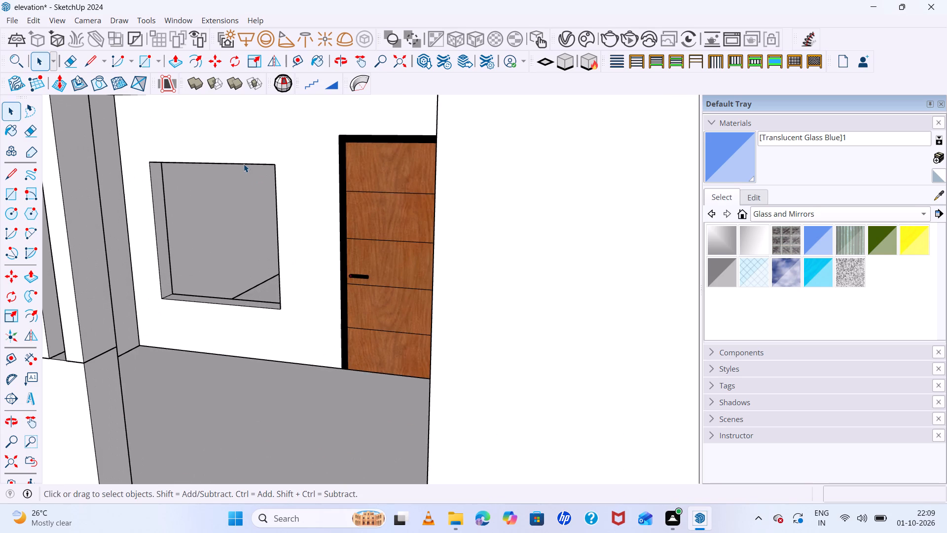
key("r")
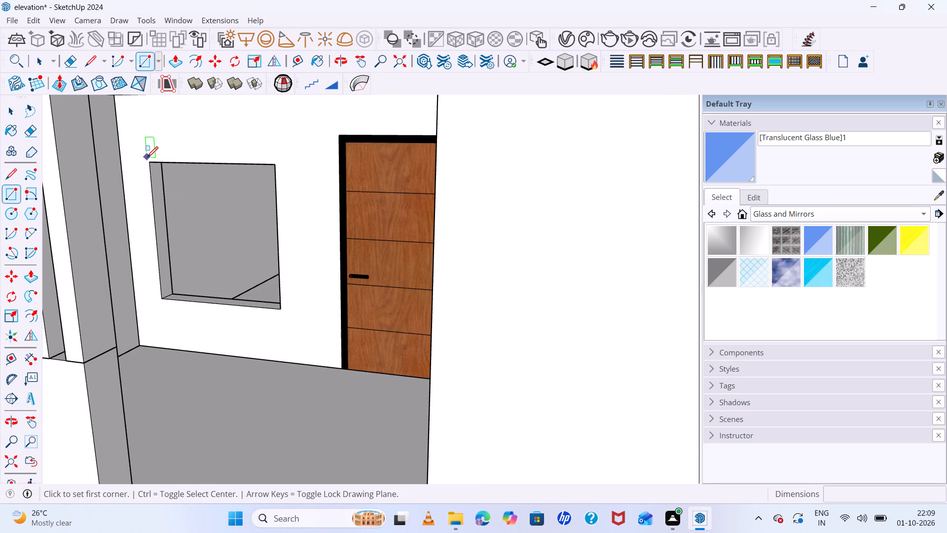
left_click(148, 163)
left_click(278, 310)
key("space")
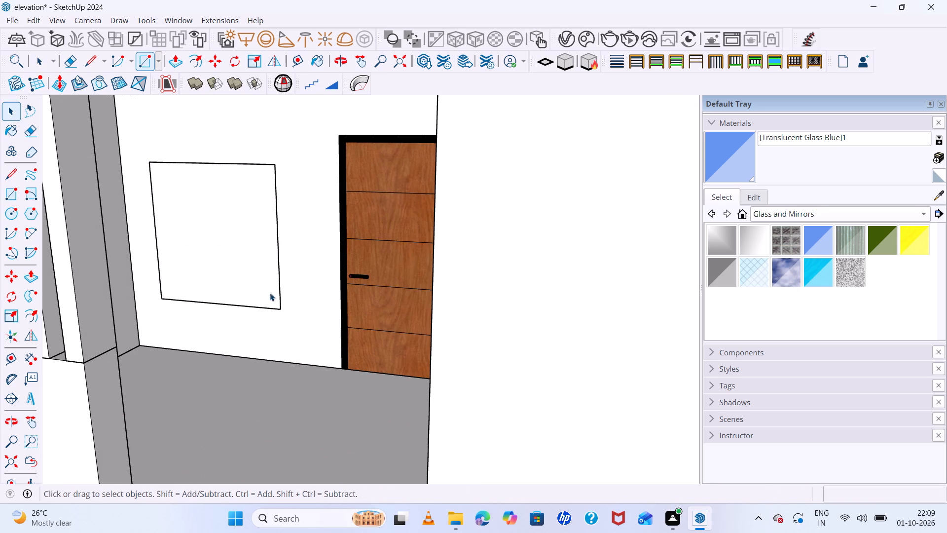
Offset the outline of the new opening face inward by about 2 1/16".
left_click(245, 263)
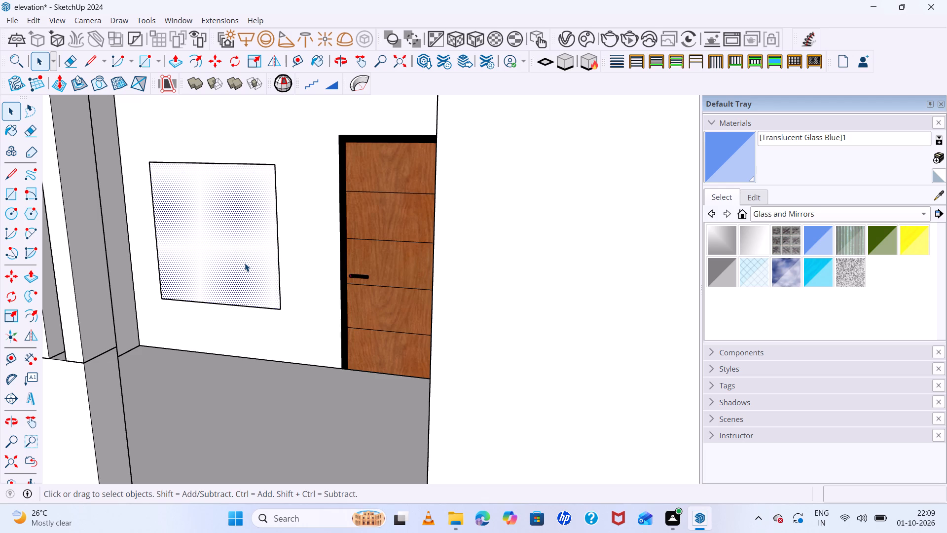
key("f")
left_click(165, 231)
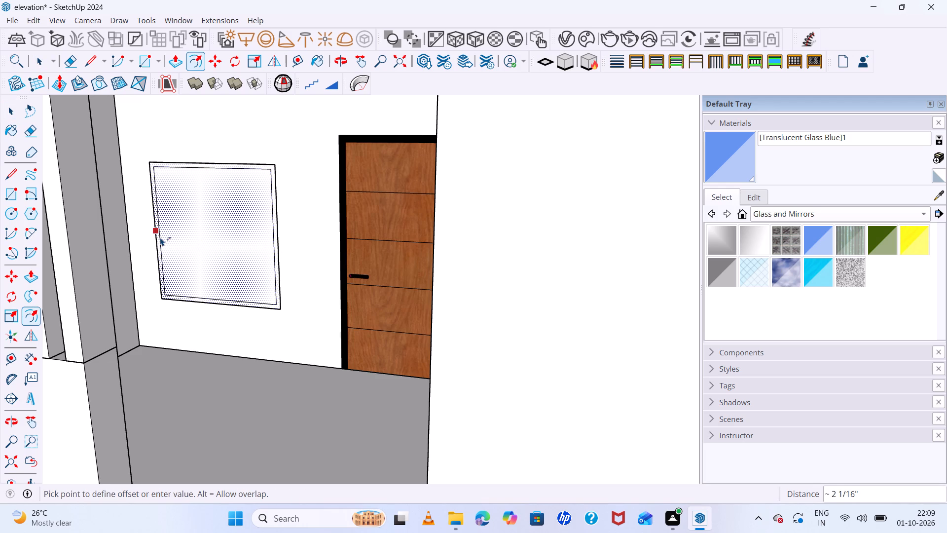
left_click(161, 237)
key("space")
Cut out the inner face of the offset rectangle, leaving a thin frame around the opening.
left_click(193, 246)
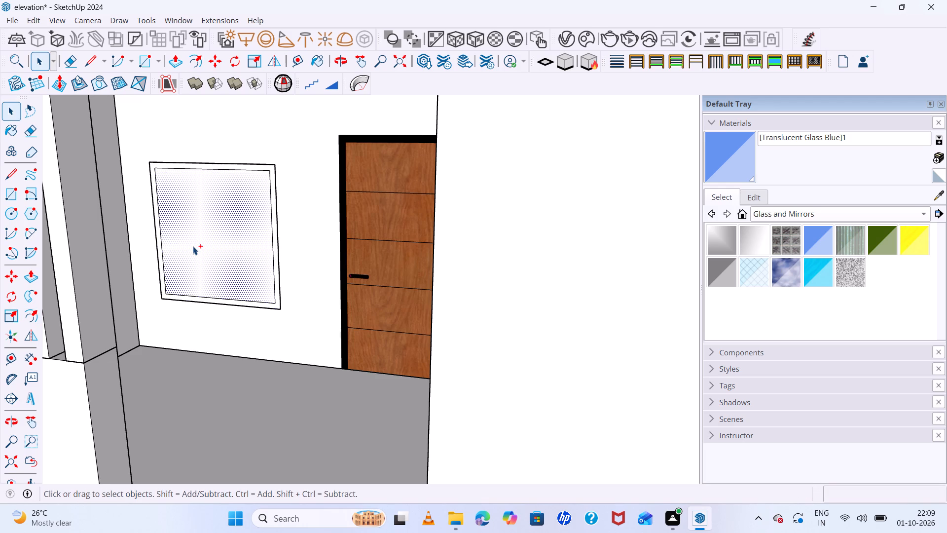
key("ctrl+x")
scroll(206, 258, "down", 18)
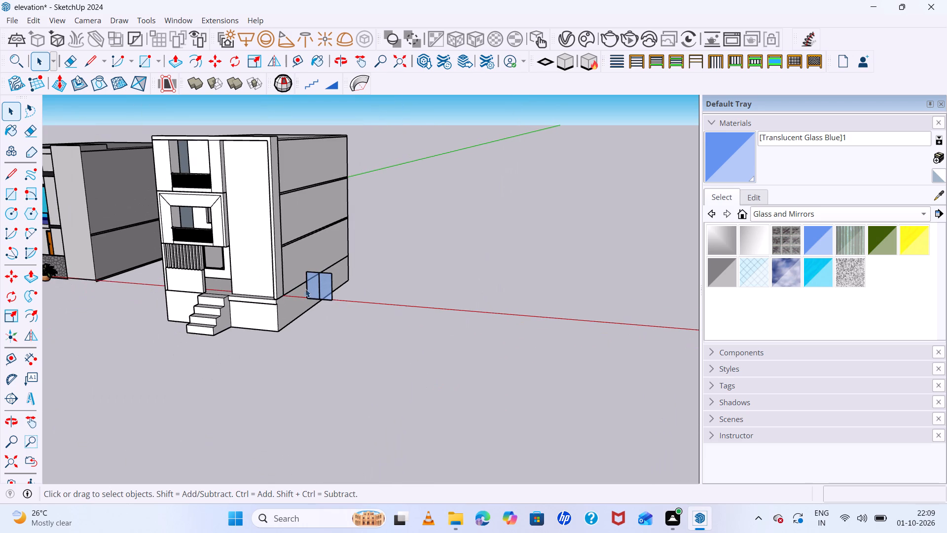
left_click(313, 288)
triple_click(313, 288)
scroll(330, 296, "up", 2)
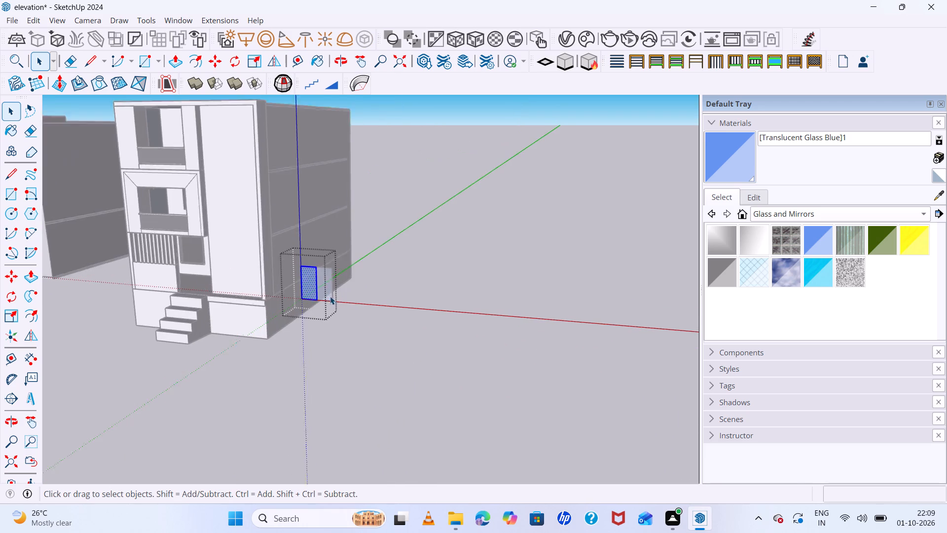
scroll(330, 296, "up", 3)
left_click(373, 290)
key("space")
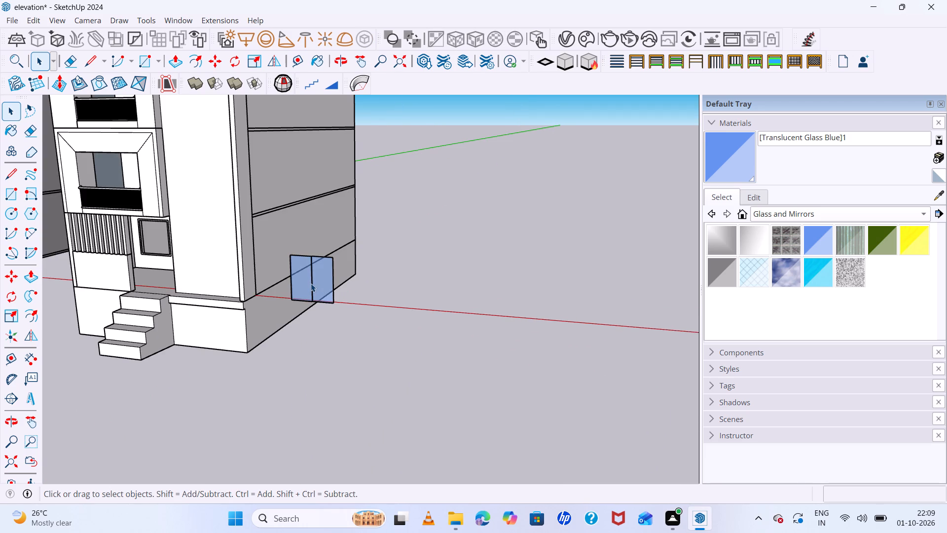
Move both glass panels together from their bottom-left corner to the frame's inner bottom-left corner in the opening beside the entrance door.
left_click(311, 283, "shift")
left_click(320, 284, "shift")
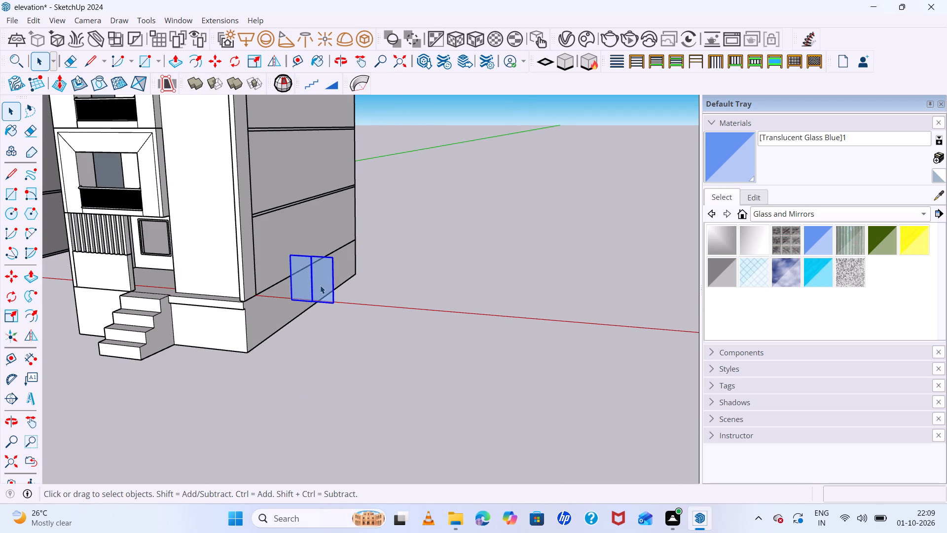
key("m")
scroll(308, 275, "up", 6)
scroll(291, 316, "up", 11)
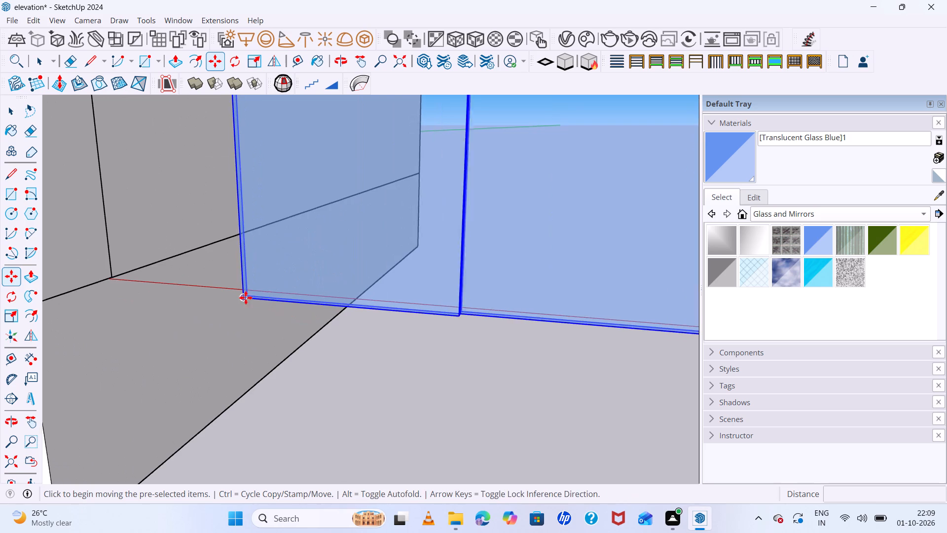
scroll(246, 298, "up", 1)
middle_click_drag(270, 309, 322, 319)
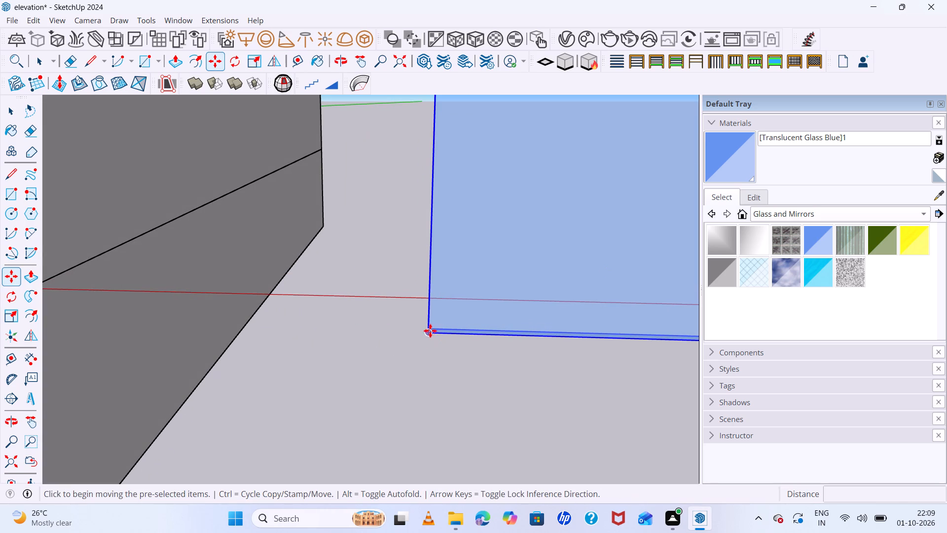
left_click(429, 333)
scroll(424, 328, "down", 20)
scroll(424, 328, "down", 2)
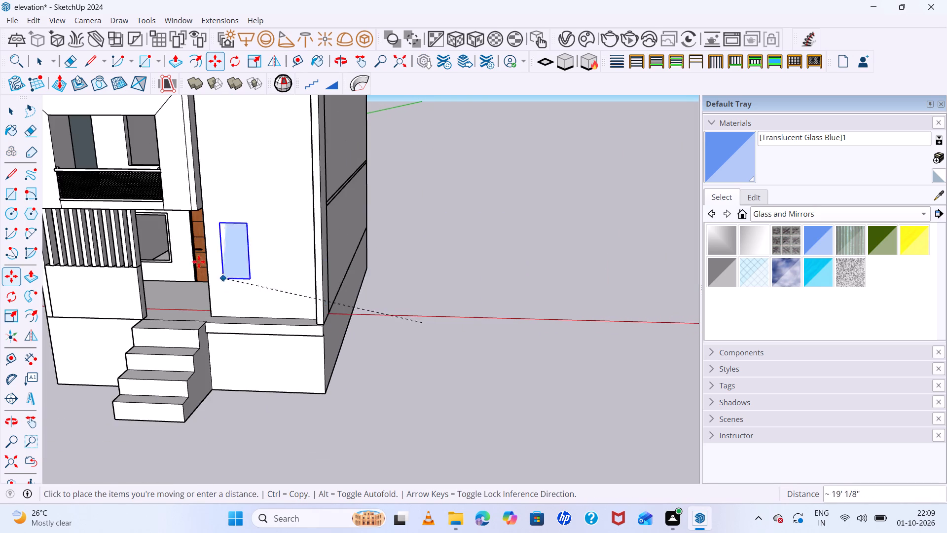
scroll(194, 255, "up", 6)
scroll(119, 256, "up", 6)
scroll(120, 247, "down", 6)
middle_click_drag(149, 245, 127, 242)
scroll(87, 248, "up", 6)
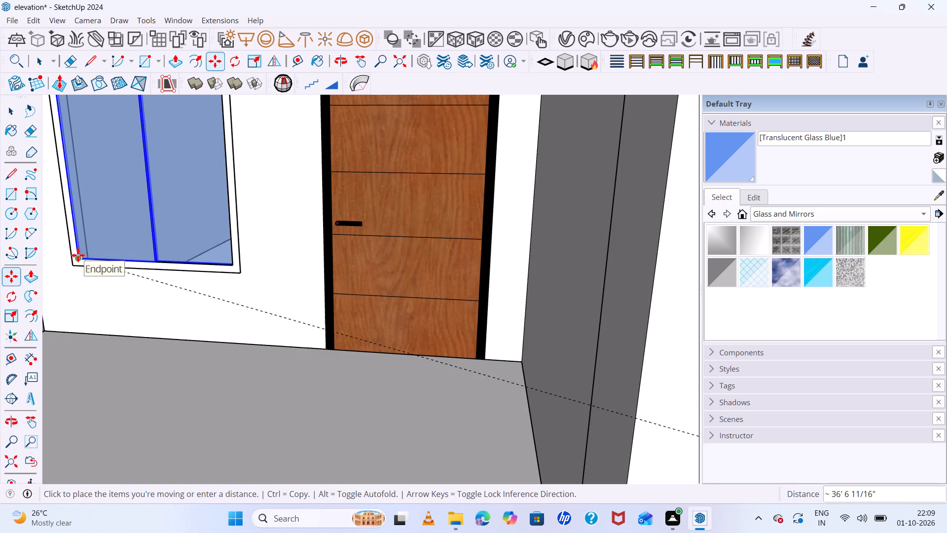
left_click(78, 255)
Scale both glass panels down in height by about 0.98 so their top edge meets the frame's inner top edge.
scroll(218, 298, "down", 12)
middle_click_drag(282, 310, 291, 261)
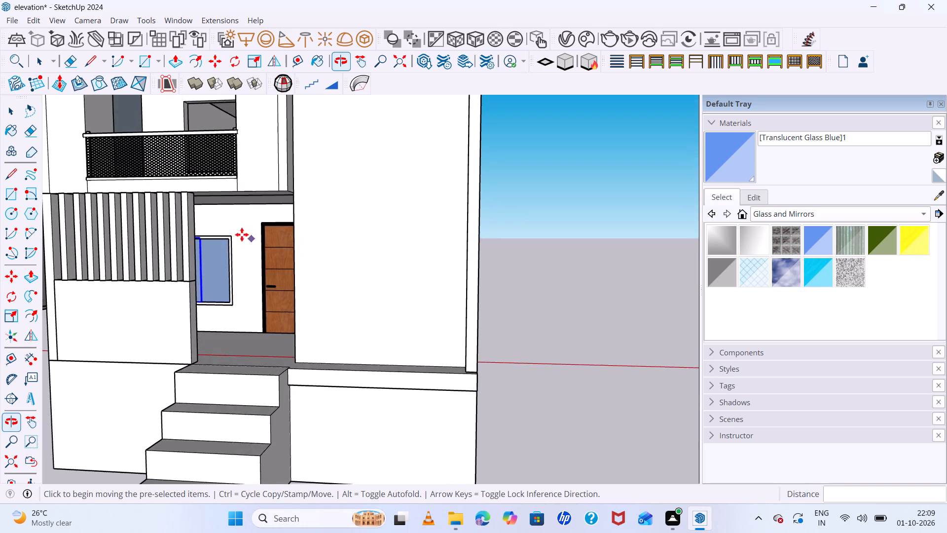
scroll(242, 234, "up", 13)
scroll(146, 248, "up", 7)
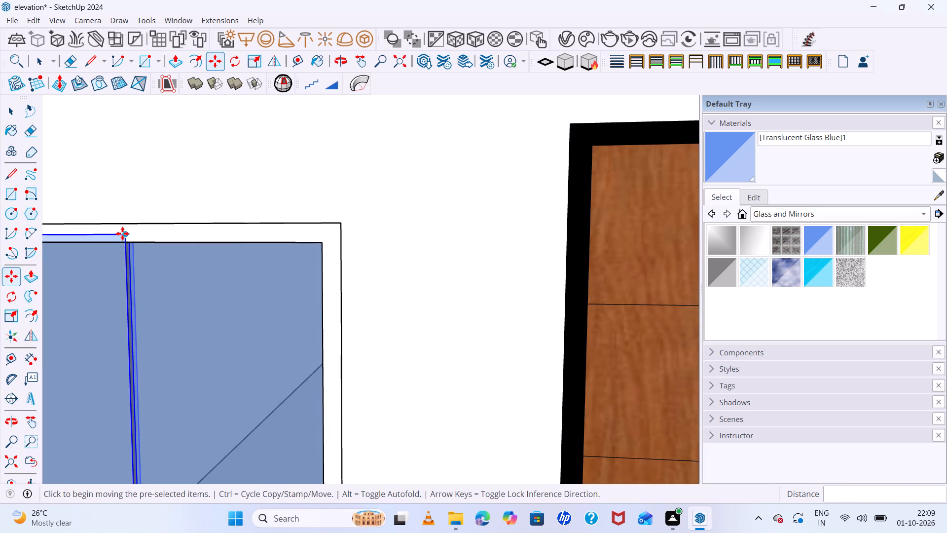
scroll(159, 281, "down", 6)
scroll(223, 292, "down", 3)
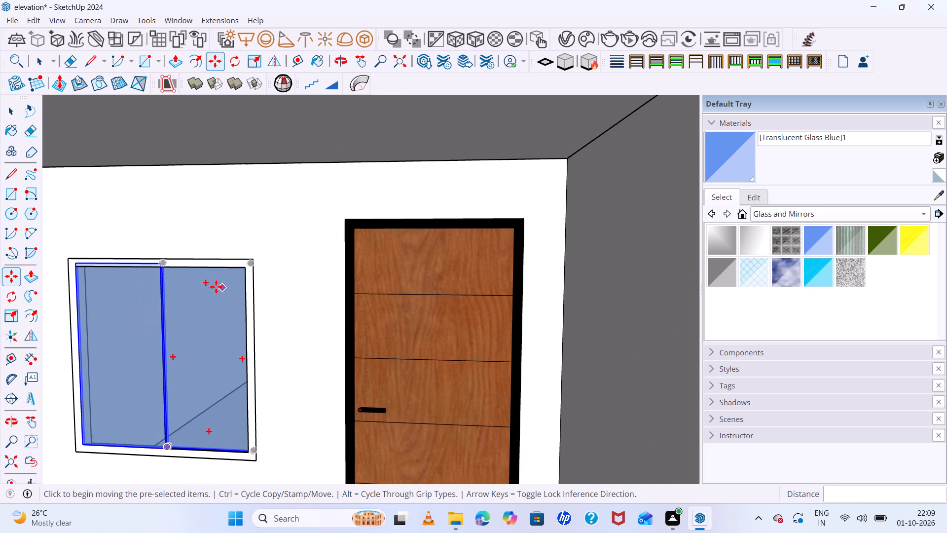
key("s")
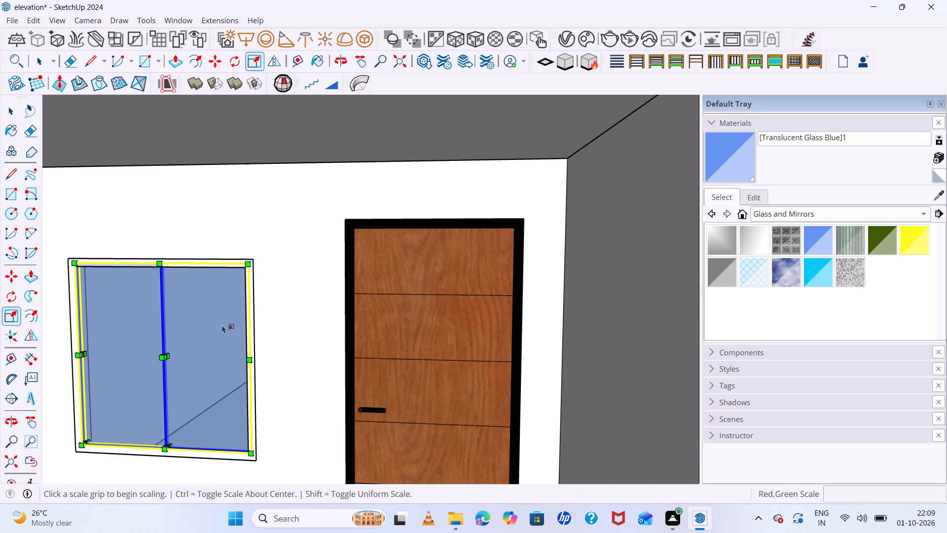
scroll(181, 287, "up", 7)
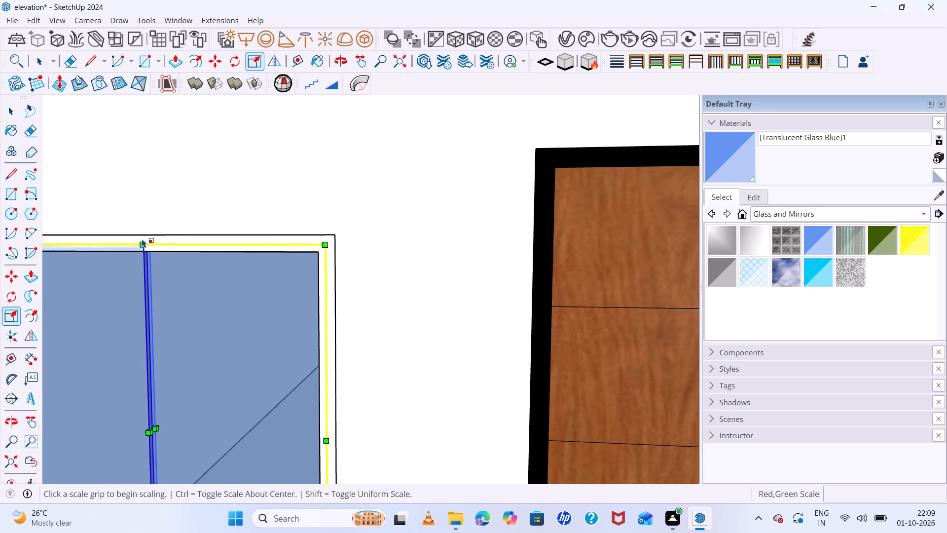
left_click(141, 242)
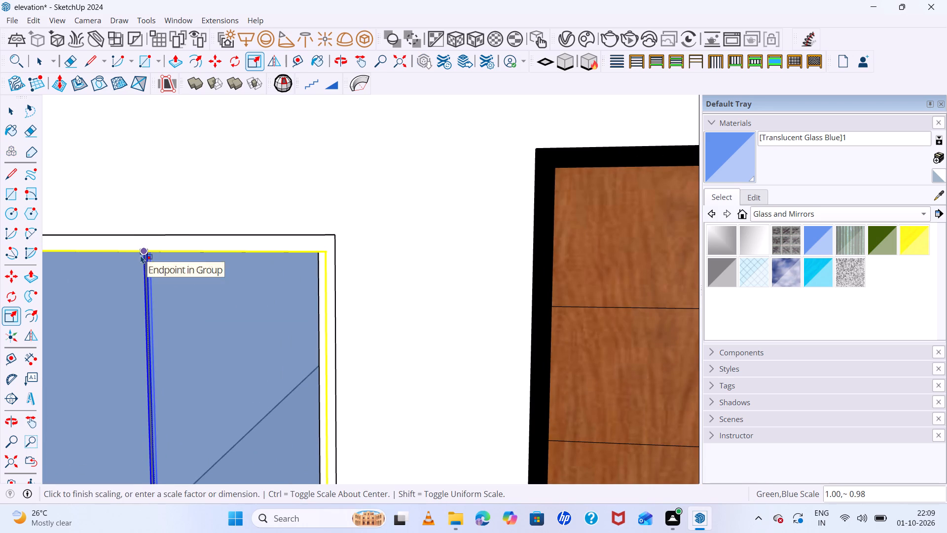
left_click(143, 252)
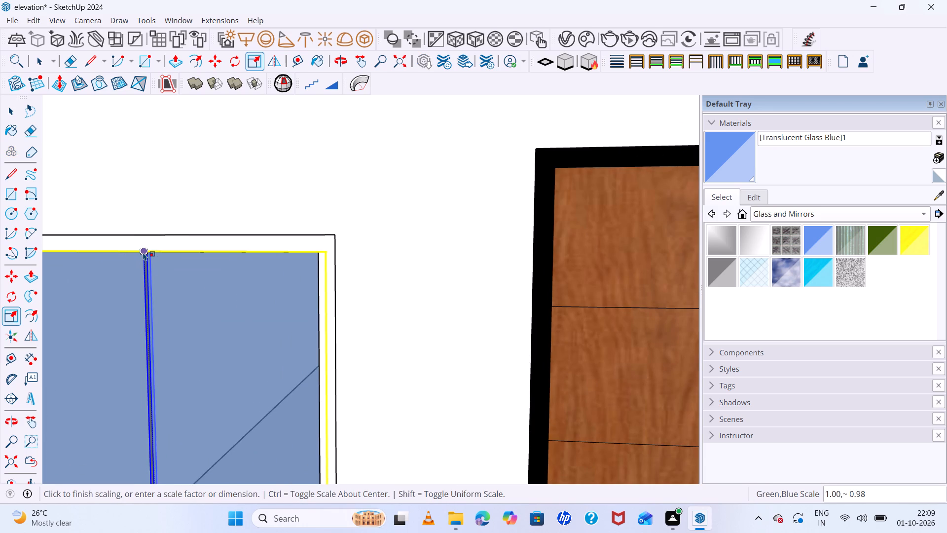
scroll(238, 278, "down", 14)
middle_click_drag(364, 320, 296, 318)
scroll(296, 318, "down", 5)
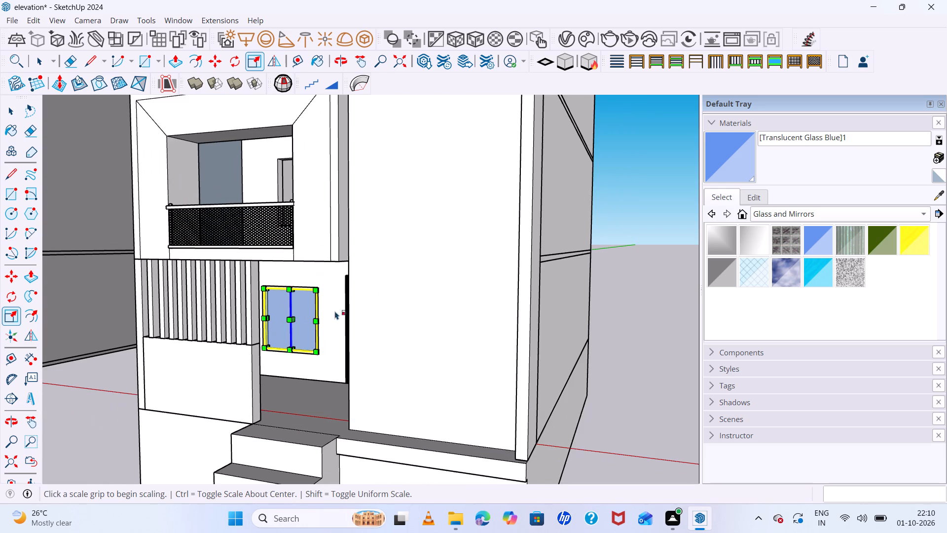
left_click(625, 296)
key("space")
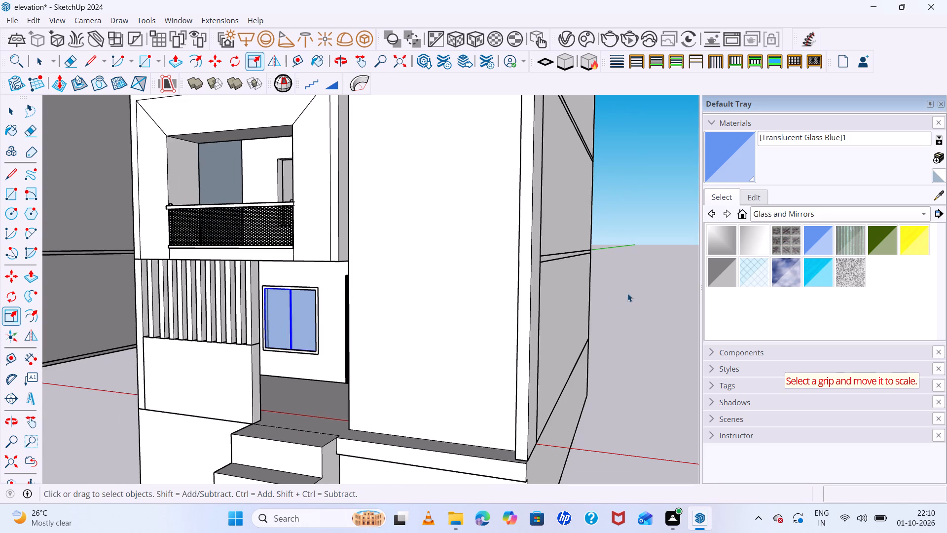
Paint the thin frame face around the ground-floor glass panels black with Color M09 from the Colors collection.
scroll(328, 335, "up", 7)
scroll(275, 311, "up", 6)
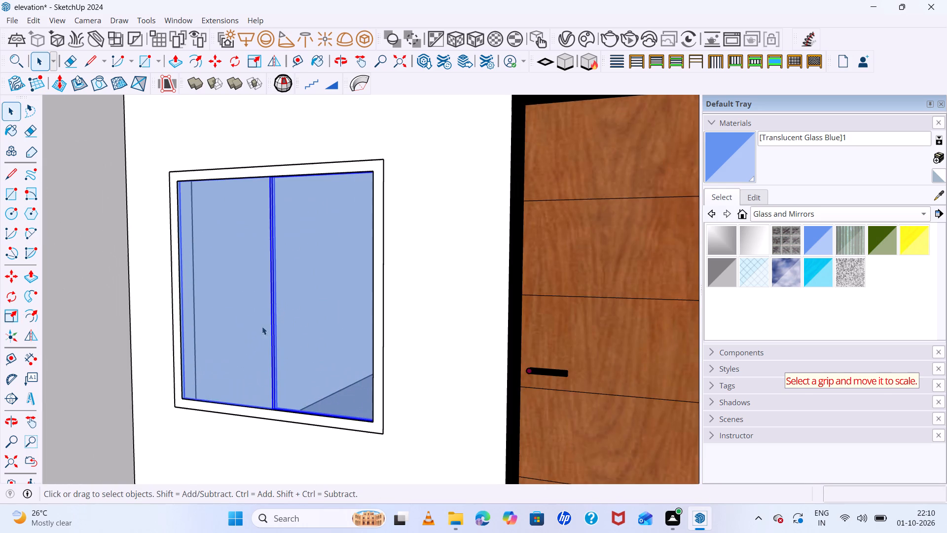
scroll(253, 336, "up", 1)
middle_click_drag(321, 349, 372, 359)
scroll(379, 351, "up", 4)
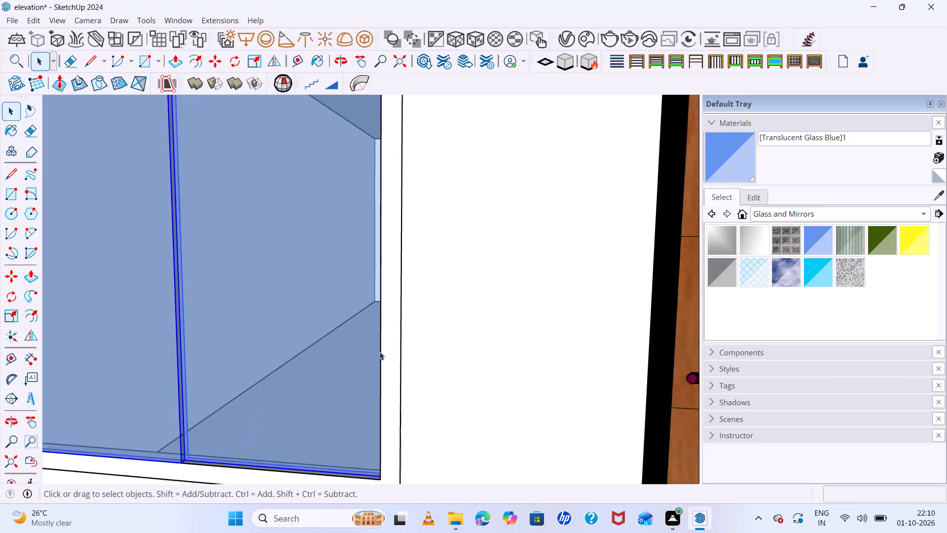
scroll(379, 351, "up", 3)
left_click(398, 348)
left_click(803, 213)
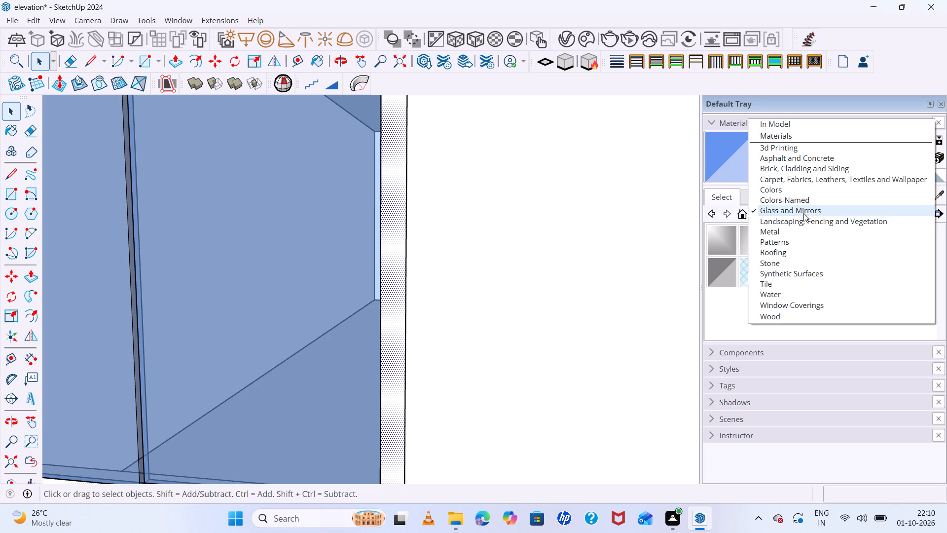
left_click(783, 190)
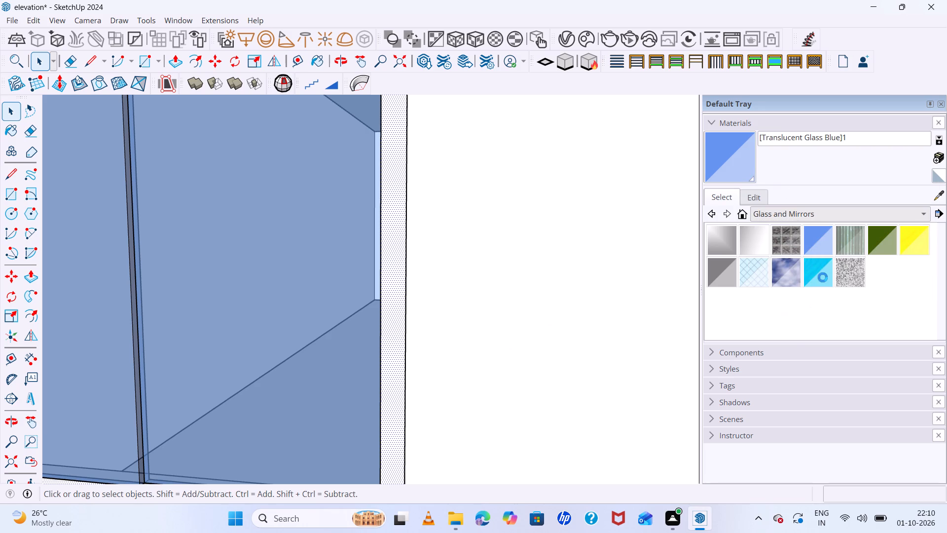
scroll(763, 315, "down", 14)
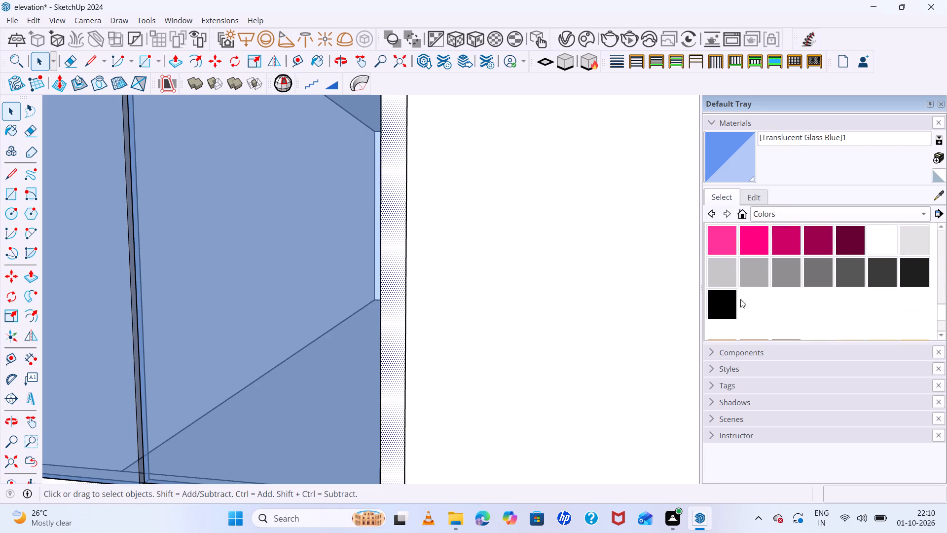
left_click(732, 306)
scroll(370, 257, "up", 5)
left_click(409, 263)
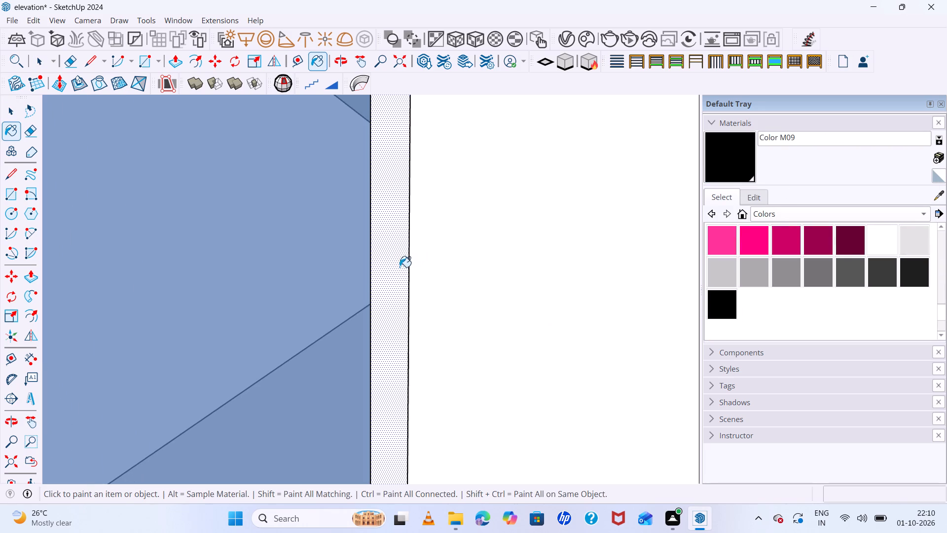
left_click(400, 266)
scroll(439, 263, "down", 19)
scroll(499, 243, "down", 7)
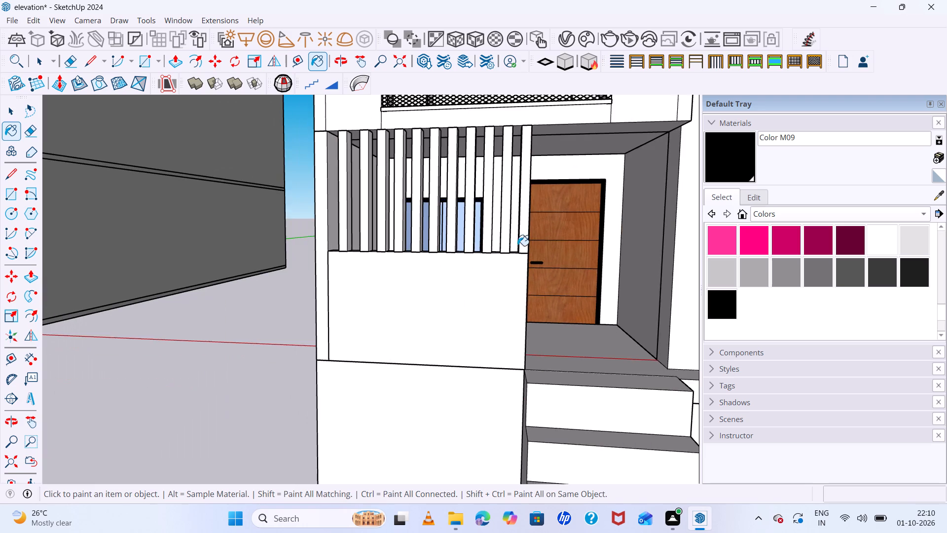
scroll(569, 271, "down", 1)
middle_click_drag(570, 284, 579, 317)
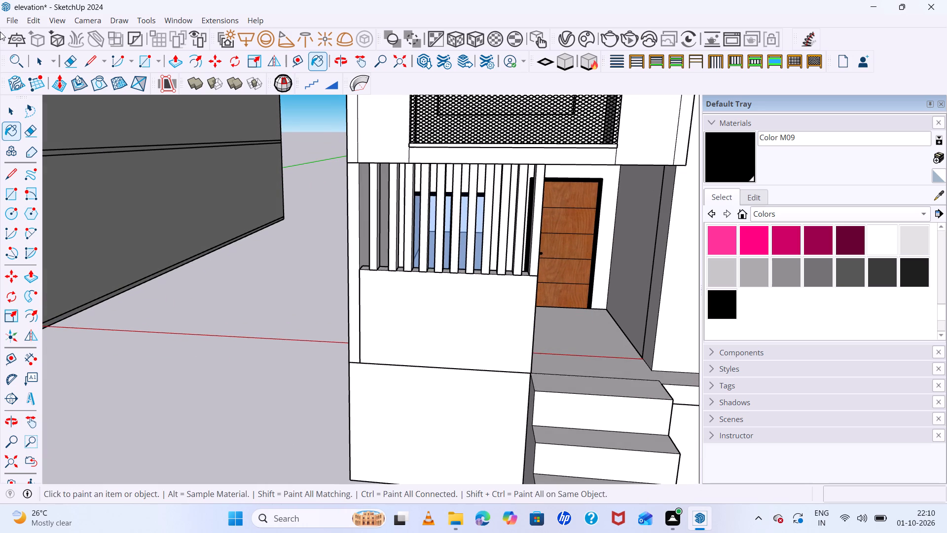
key("space")
Draw a rectangle corner to corner across the first-floor window opening behind the balcony's mesh railing.
scroll(334, 177, "down", 2)
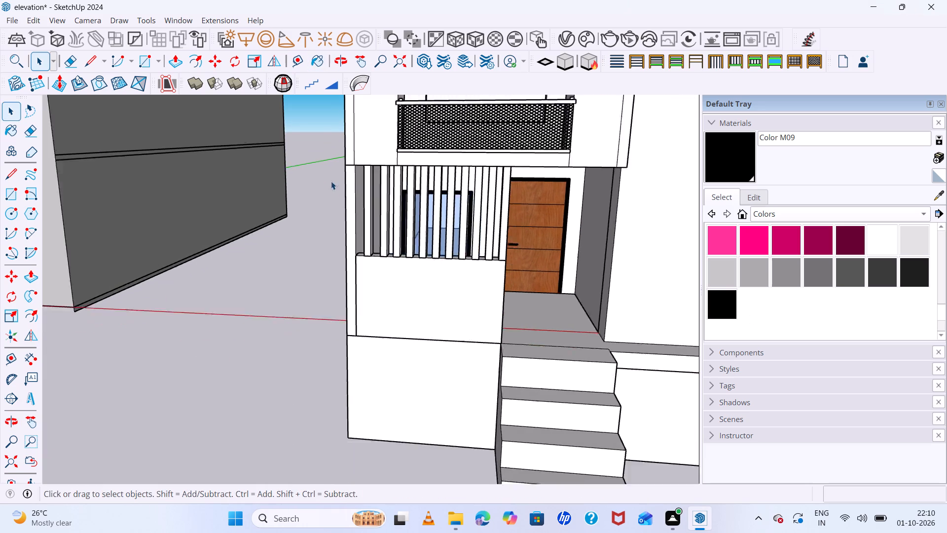
scroll(331, 181, "down", 4)
scroll(393, 221, "down", 4)
middle_click_drag(532, 300, 571, 346)
middle_click_drag(571, 347, 571, 356)
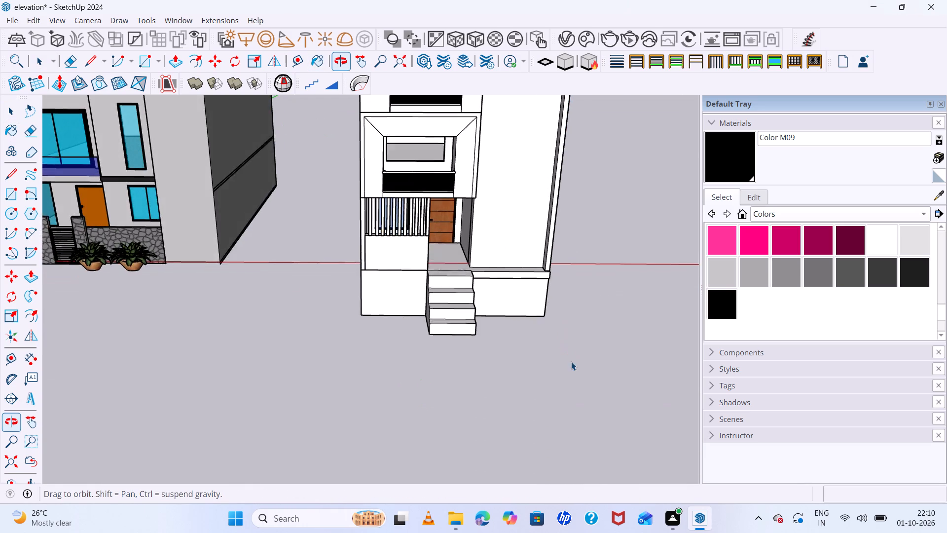
scroll(589, 317, "down", 7)
scroll(523, 114, "up", 6)
middle_click_drag(502, 227, 499, 174)
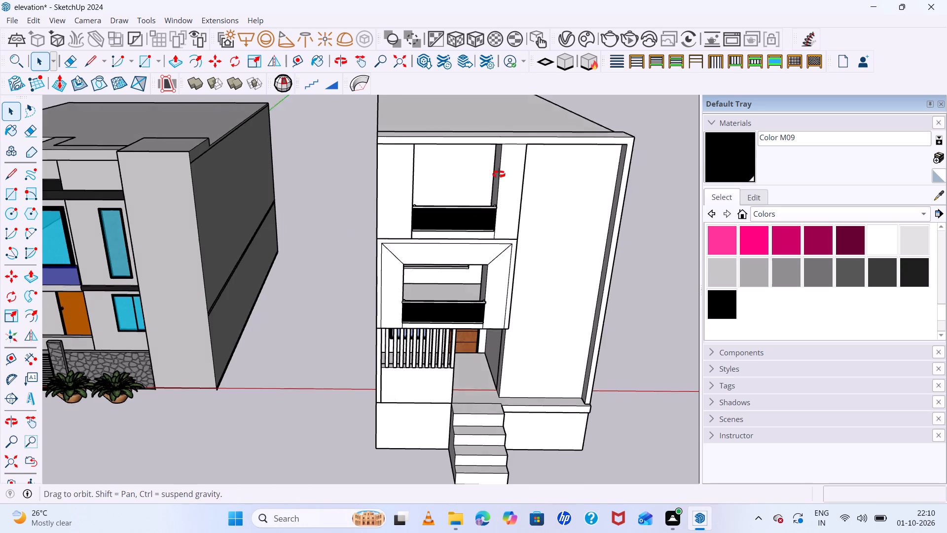
middle_click_drag(499, 174, 497, 147)
scroll(497, 148, "up", 1)
scroll(443, 247, "up", 6)
scroll(449, 300, "up", 1)
middle_click_drag(457, 271, 457, 226)
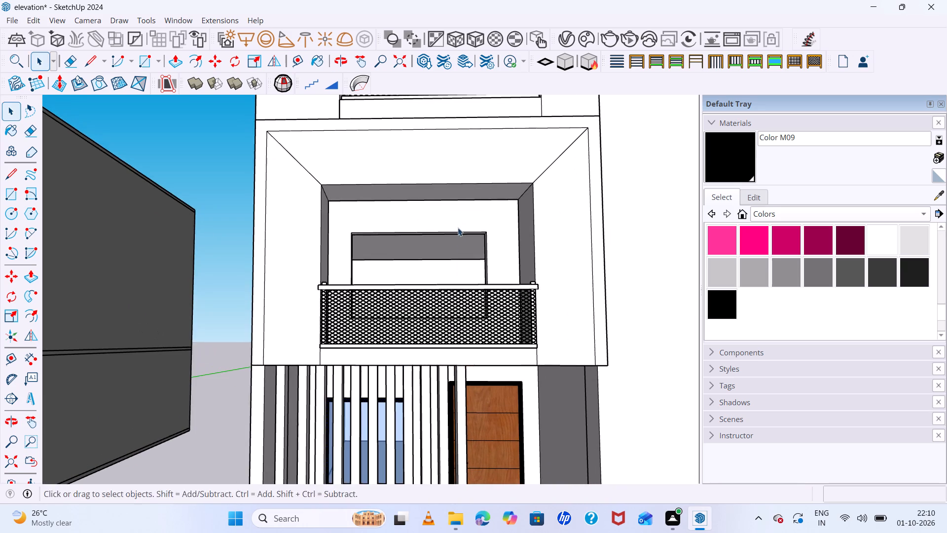
middle_click_drag(458, 242, 449, 270)
scroll(467, 272, "up", 7)
scroll(470, 269, "down", 6)
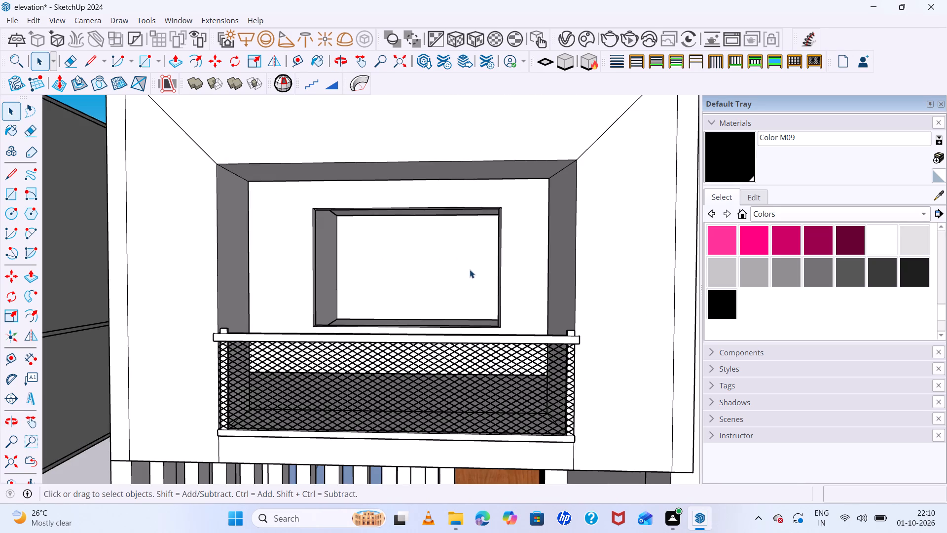
middle_click_drag(470, 269, 479, 282)
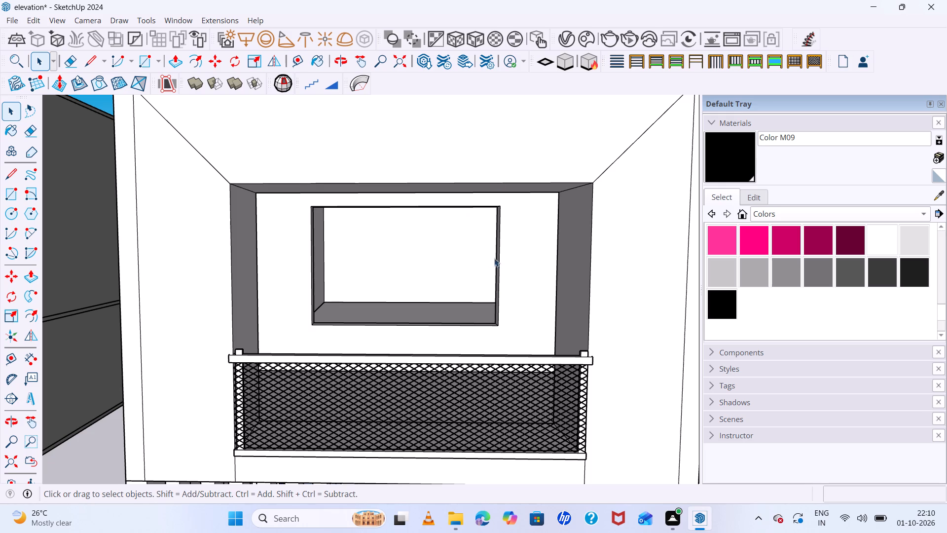
scroll(253, 223, "up", 5)
middle_click_drag(417, 299, 413, 276)
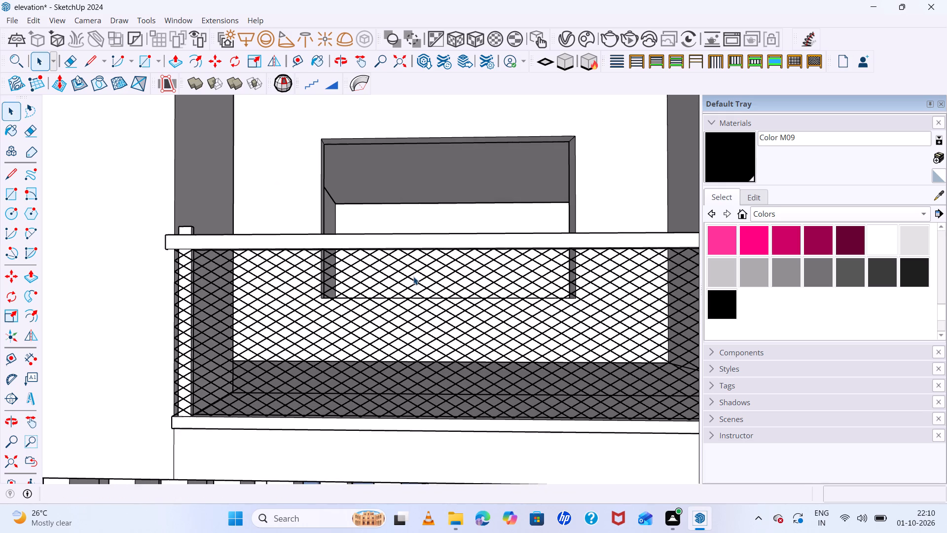
scroll(413, 271, "down", 6)
middle_click_drag(426, 240, 430, 275)
key("r")
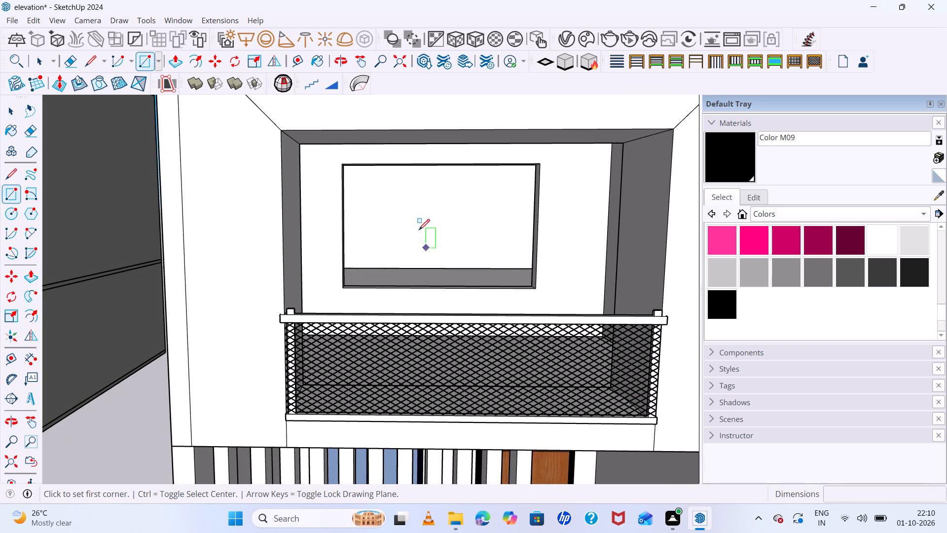
scroll(359, 140, "up", 6)
left_click(335, 176)
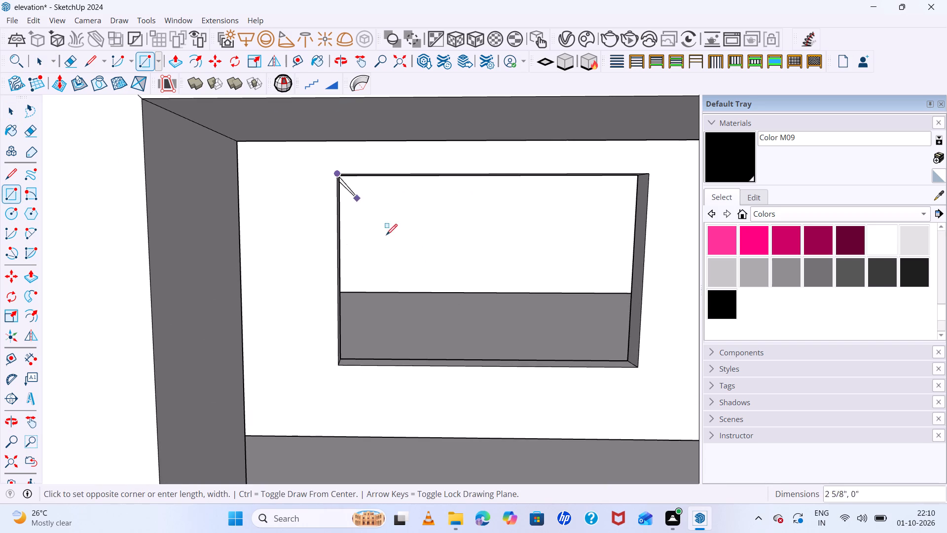
left_click(637, 366)
key("space")
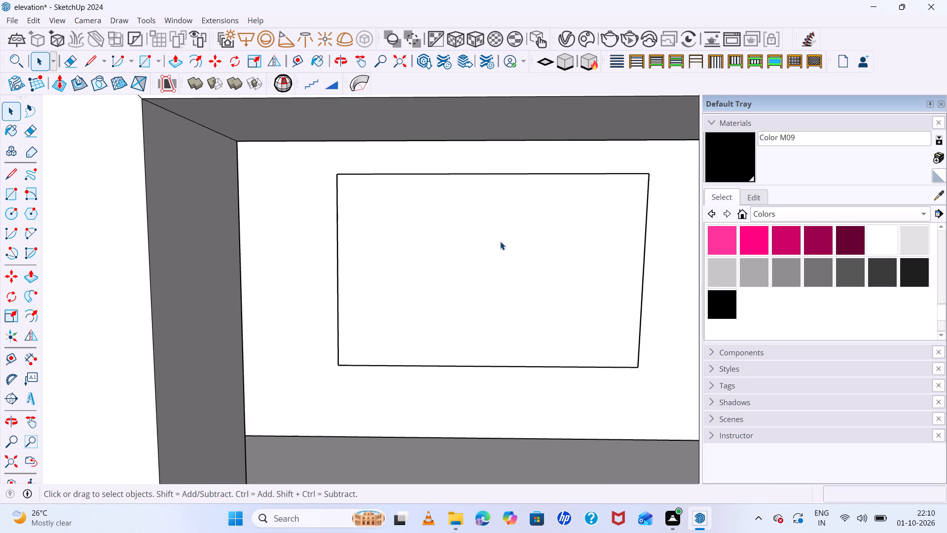
Offset the outline of the new first-floor opening face slightly inward to make a thin frame border.
key("space")
left_click(500, 241)
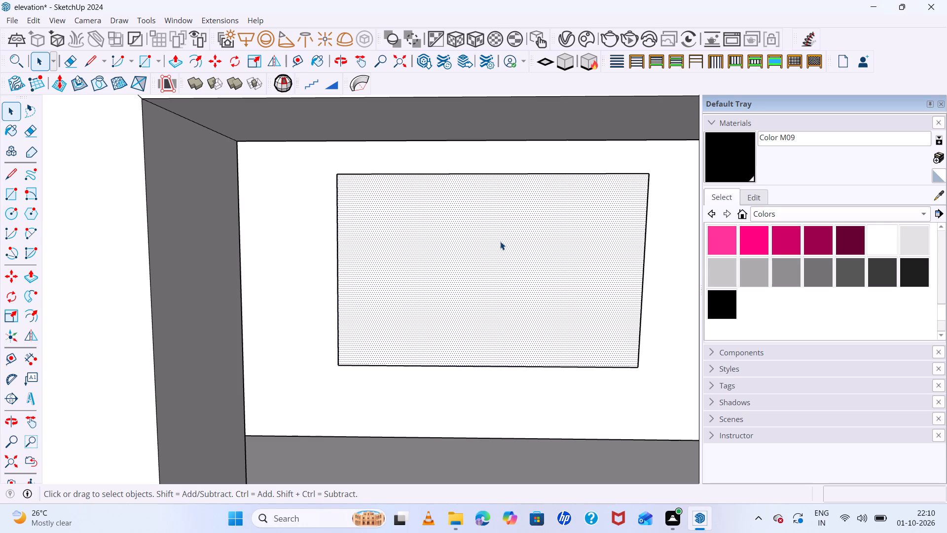
key("f")
left_click(336, 251)
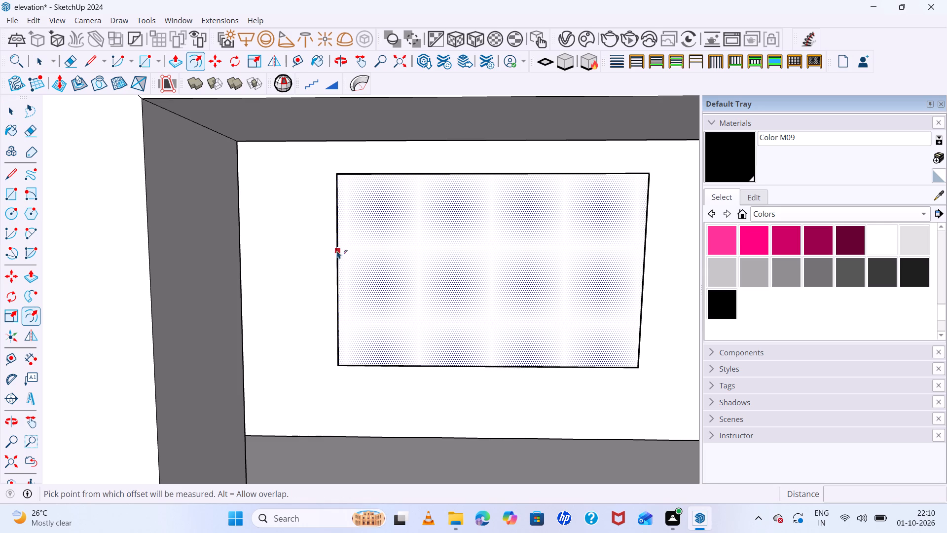
scroll(336, 250, "up", 4)
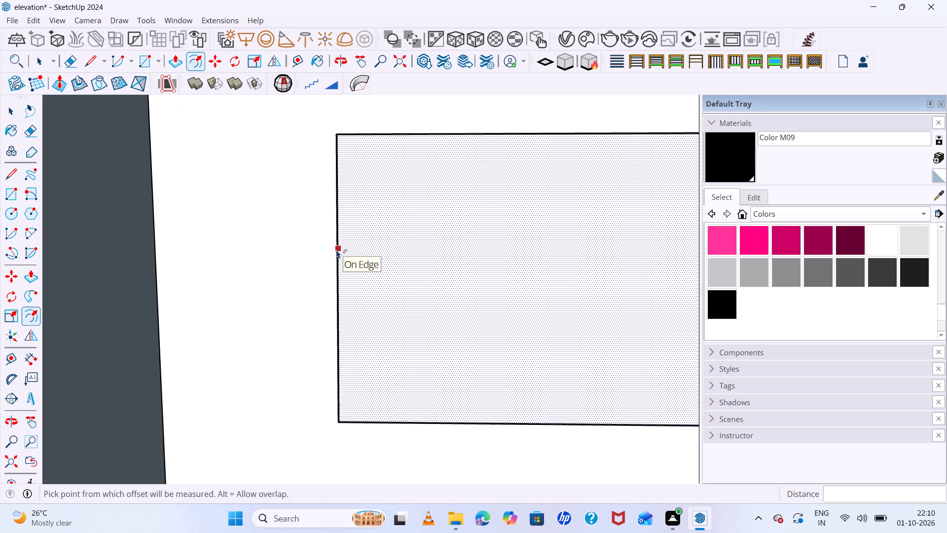
left_click(338, 247)
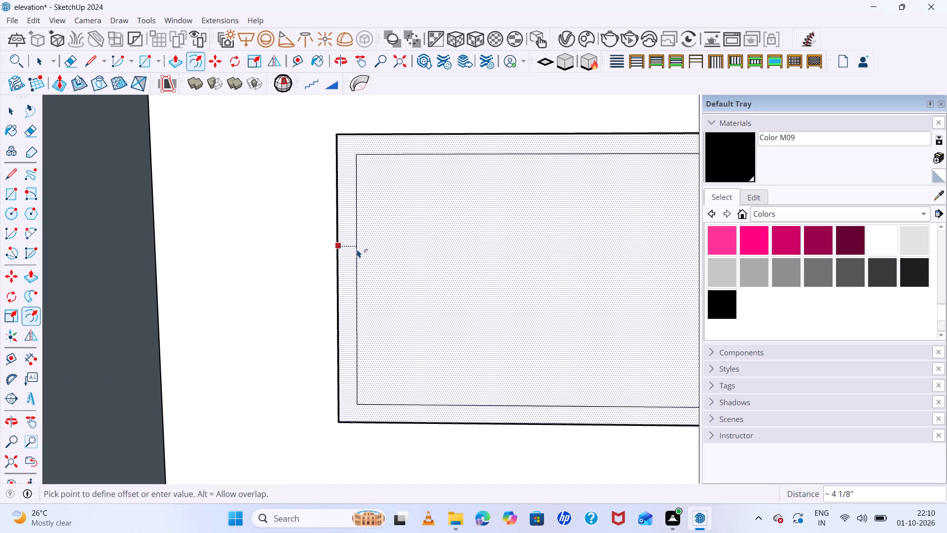
key("ctrl+z")
key("ctrl+z")
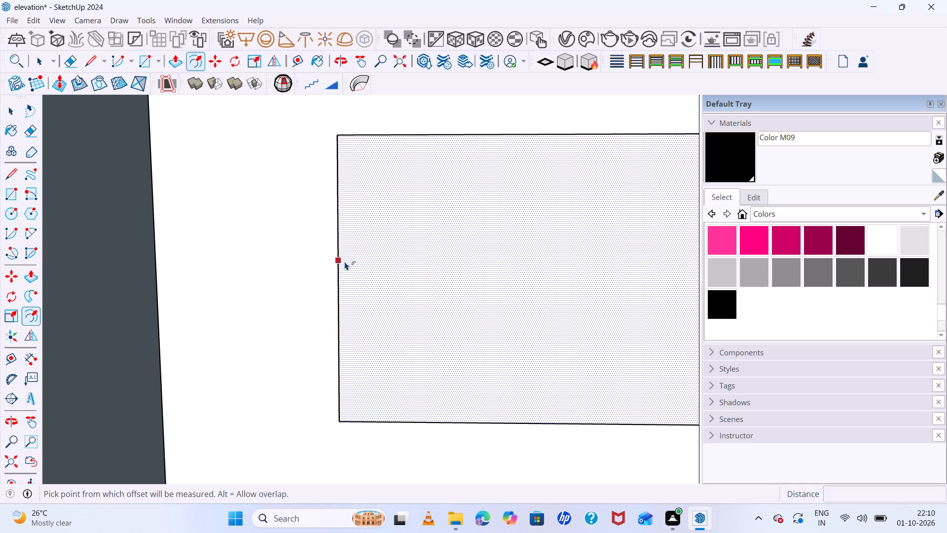
left_click(343, 260)
key("space")
Copy the first-floor window's inner face to the open ground right of the white building, about 36' 5" away.
left_click(413, 254)
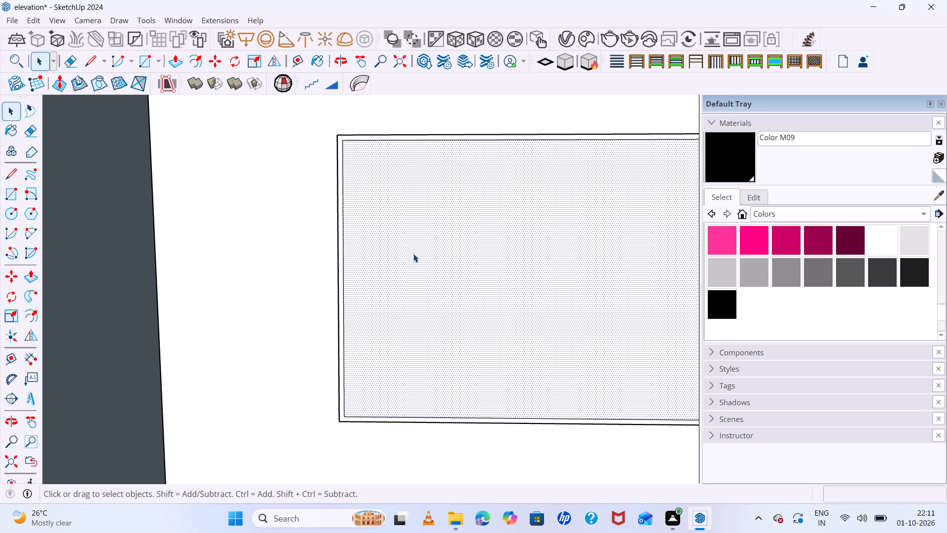
scroll(376, 263, "down", 9)
key("m")
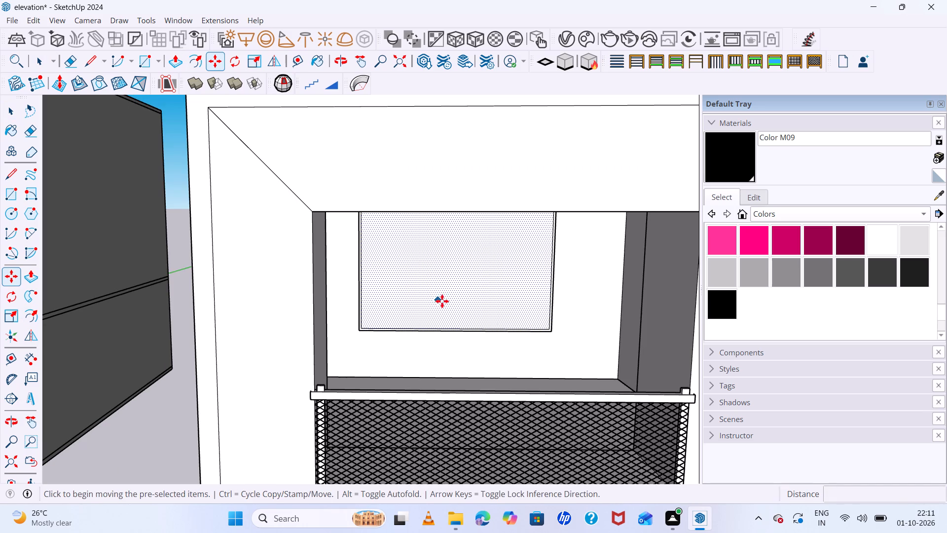
left_click(550, 328)
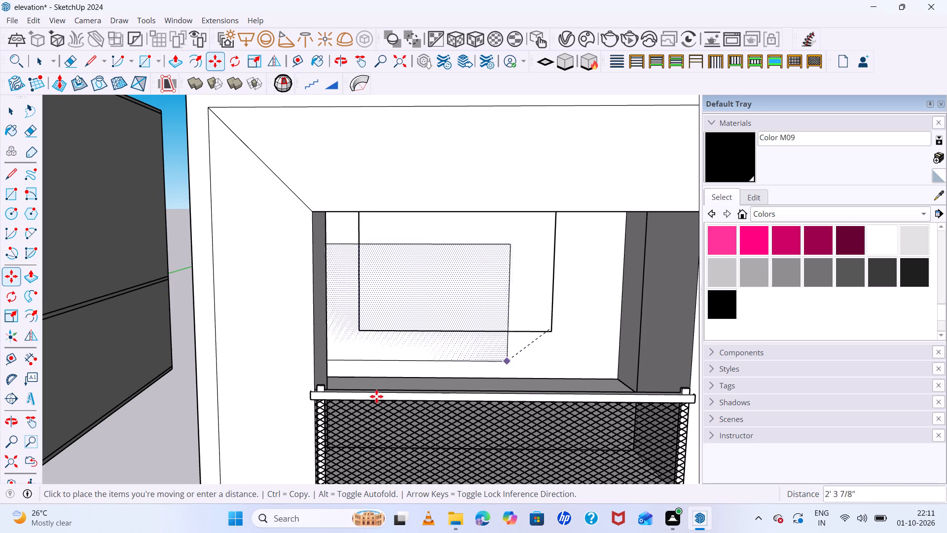
scroll(313, 398, "down", 13)
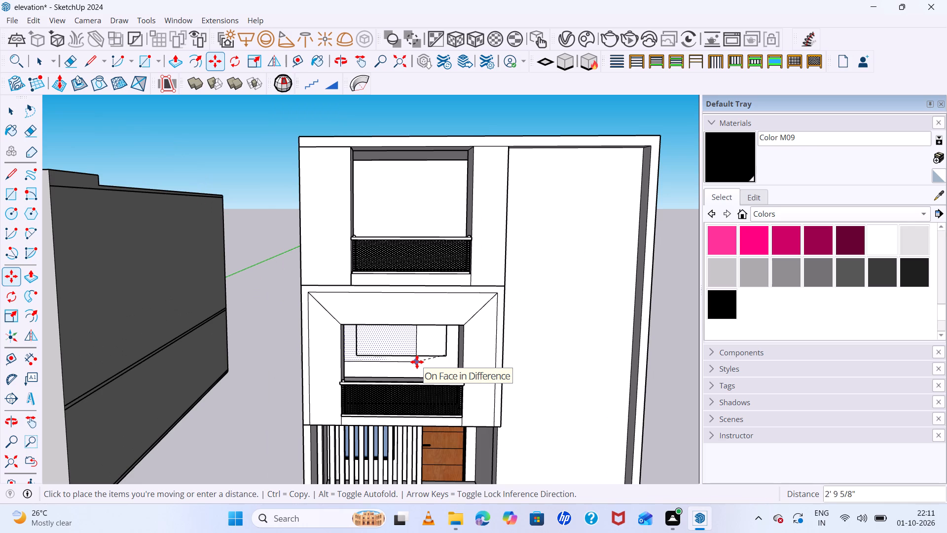
scroll(770, 369, "down", 6)
scroll(624, 362, "down", 9)
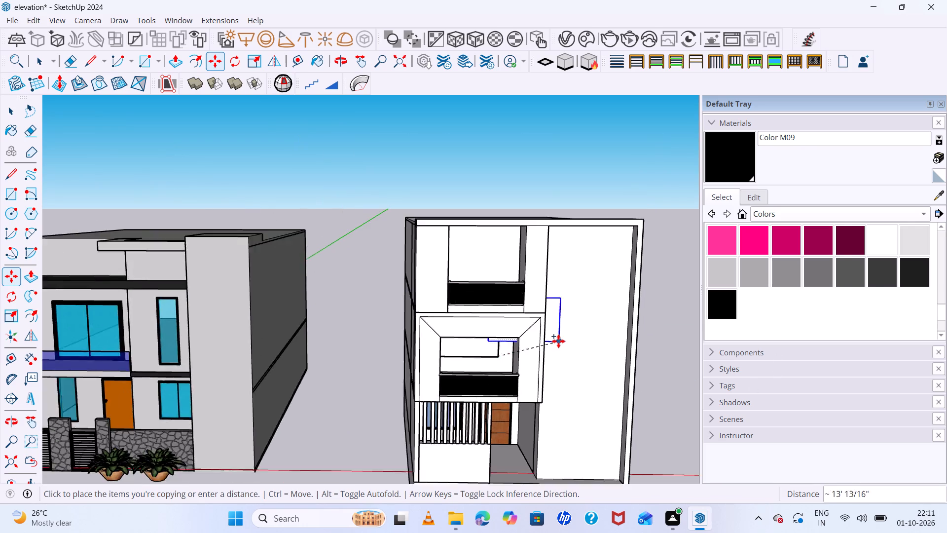
scroll(558, 341, "down", 2)
scroll(511, 345, "down", 1)
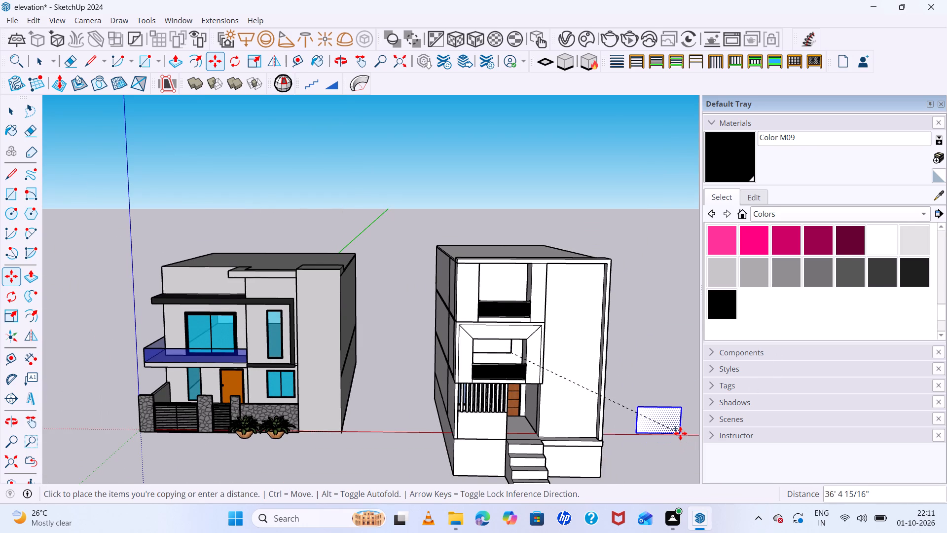
left_click(680, 433)
scroll(646, 332, "up", 7)
scroll(454, 215, "down", 10)
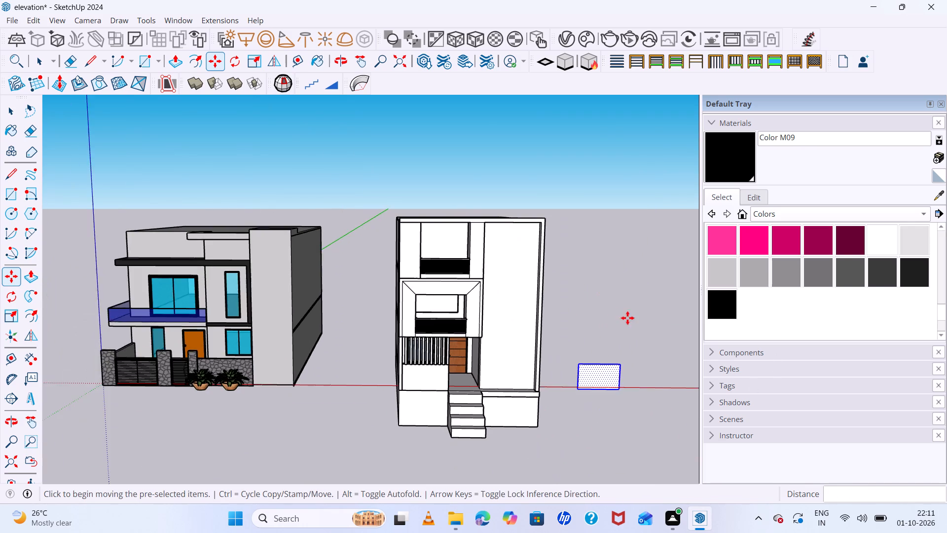
scroll(662, 354, "up", 7)
scroll(541, 418, "up", 6)
scroll(588, 410, "up", 7)
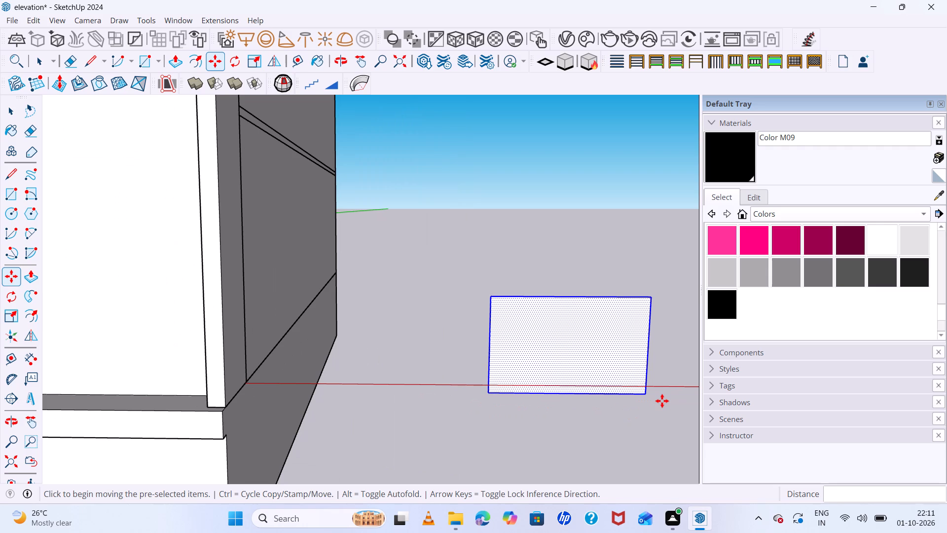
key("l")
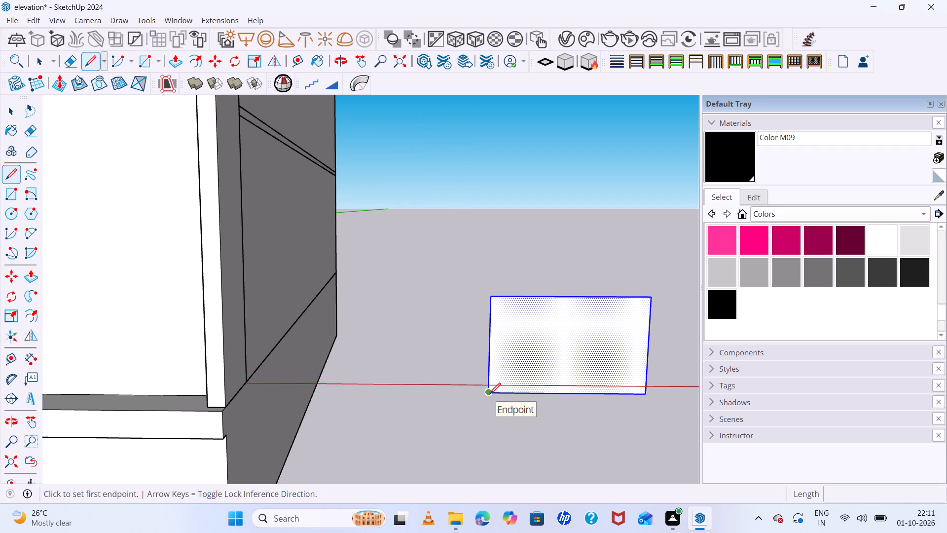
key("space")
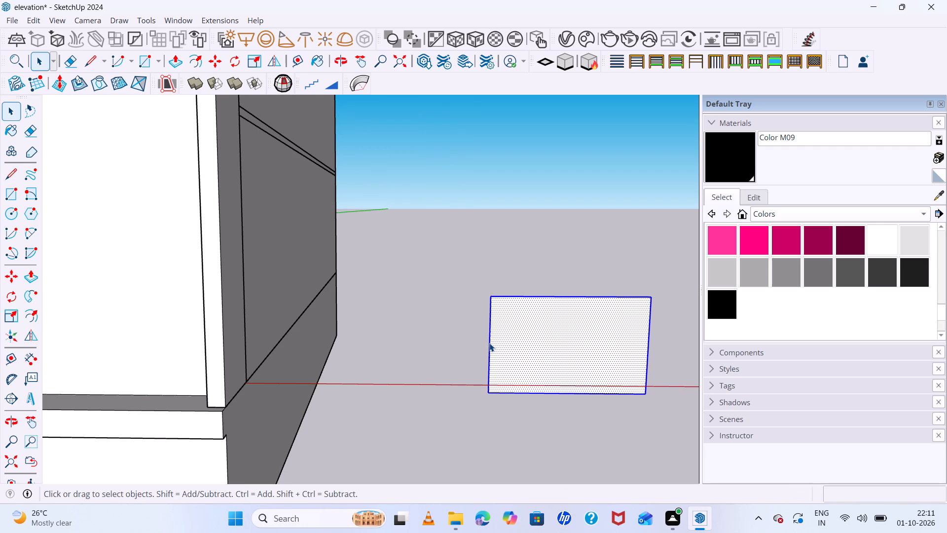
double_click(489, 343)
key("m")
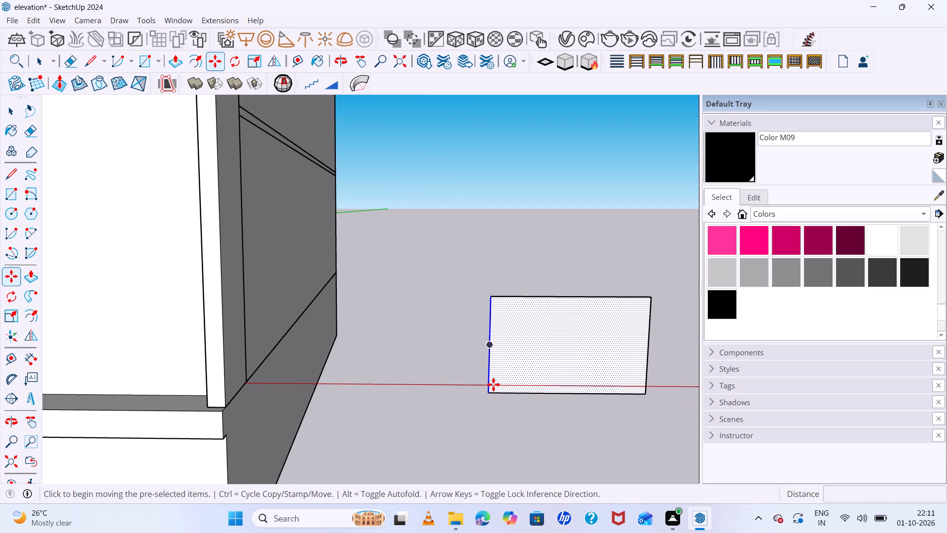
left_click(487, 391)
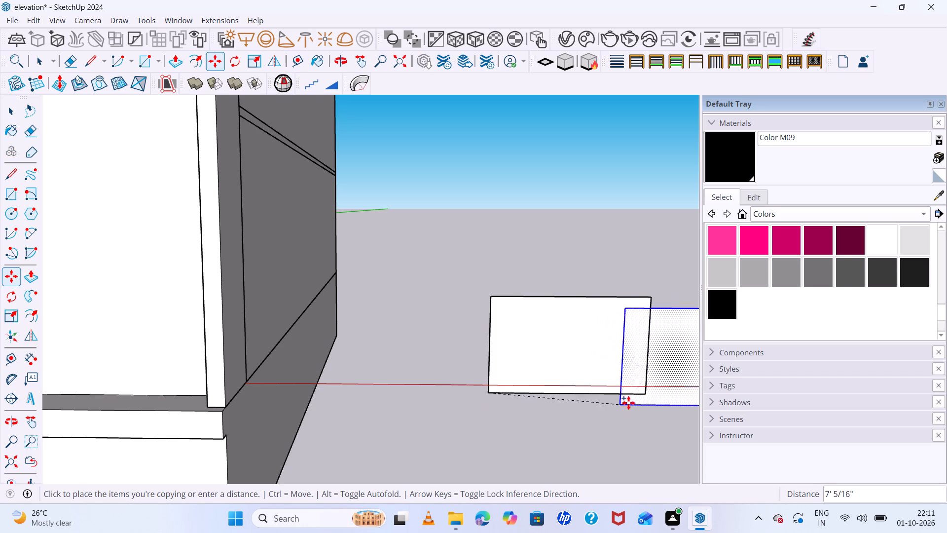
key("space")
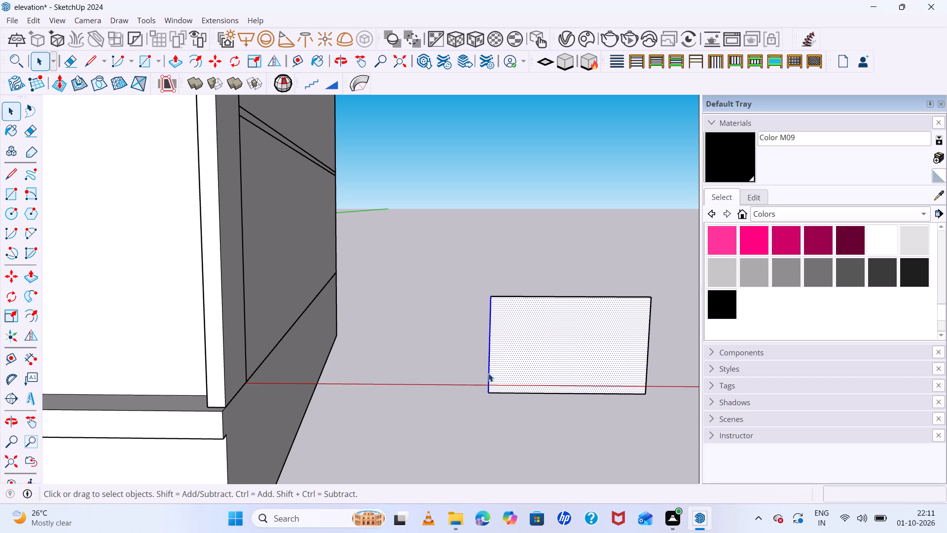
Copy the left vertical edge of the copied window face along its base to the opposite lower corner.
double_click(488, 373)
scroll(488, 373, "up", 4)
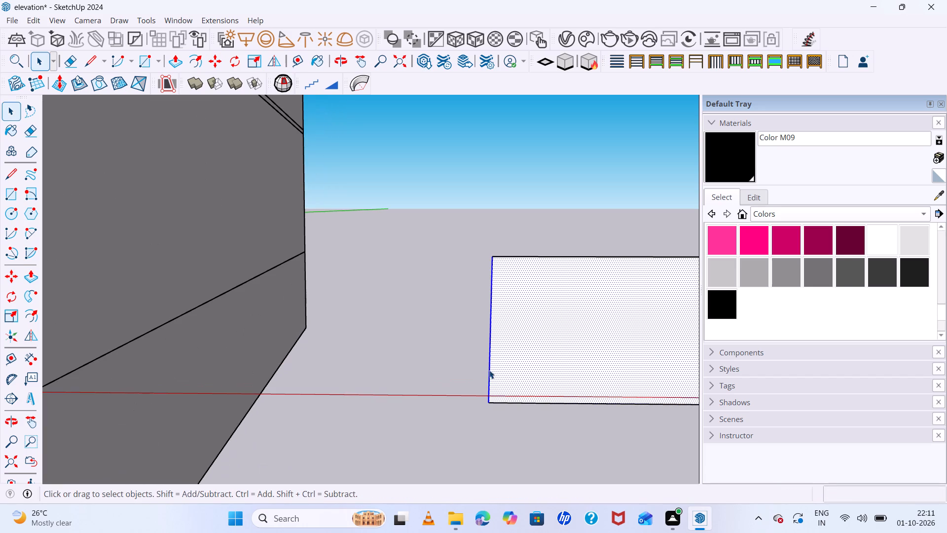
left_click(490, 370)
key("m")
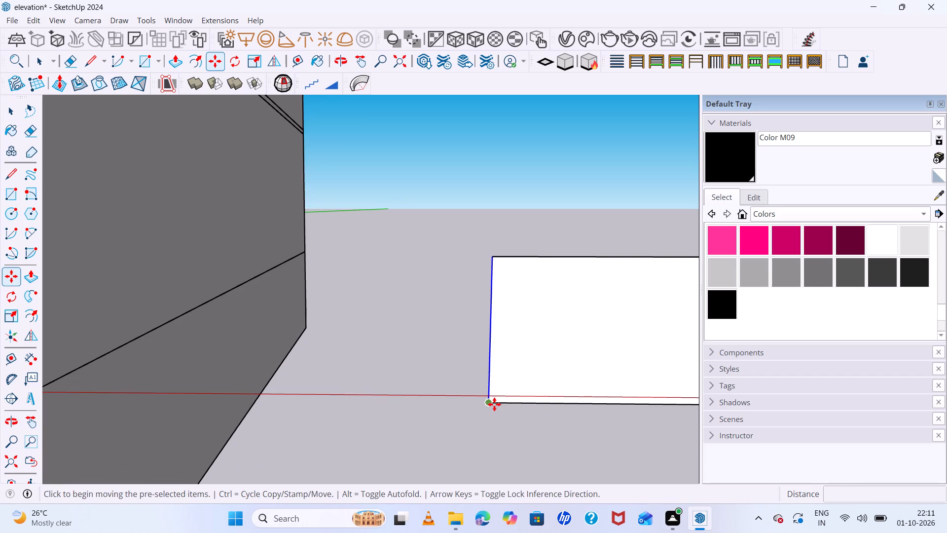
left_click(486, 402)
scroll(541, 401, "down", 6)
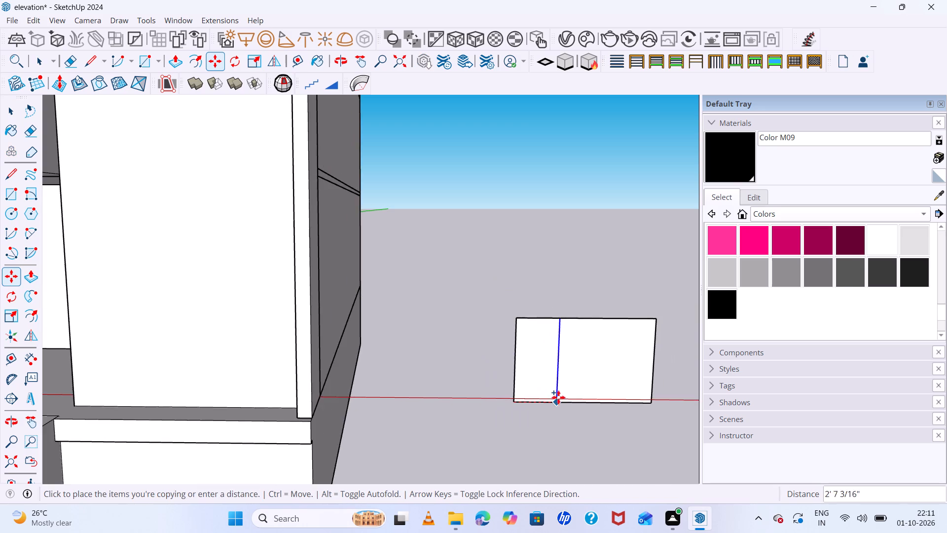
scroll(538, 391, "down", 4)
scroll(624, 400, "up", 13)
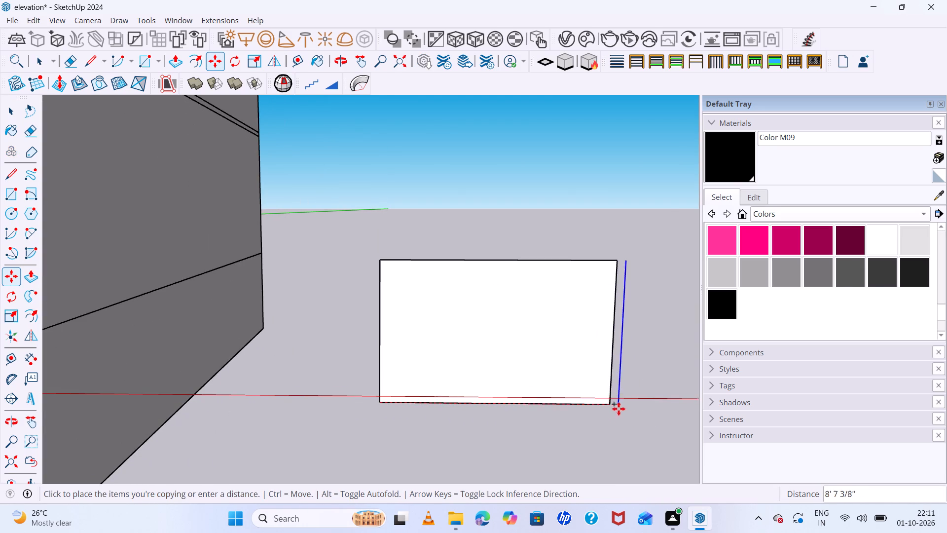
scroll(607, 410, "up", 12)
left_click(618, 402)
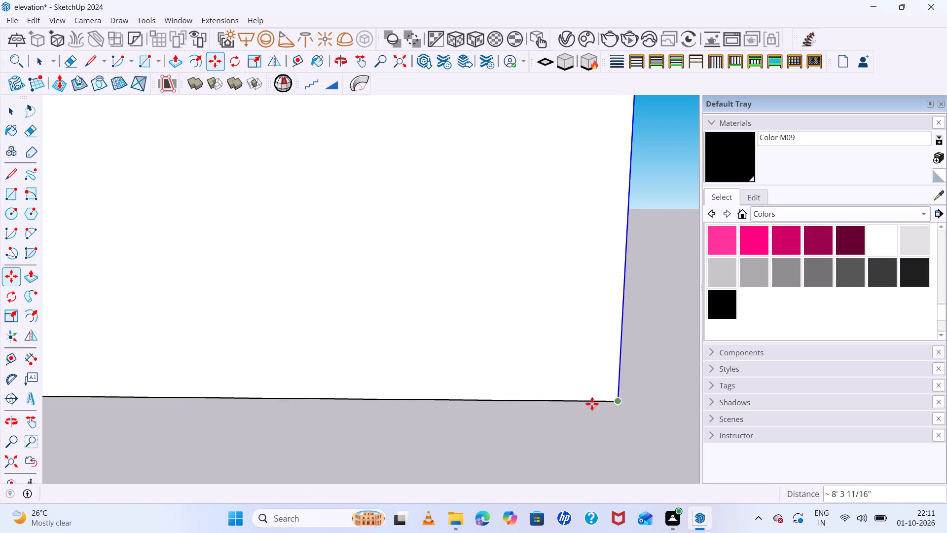
scroll(549, 412, "down", 14)
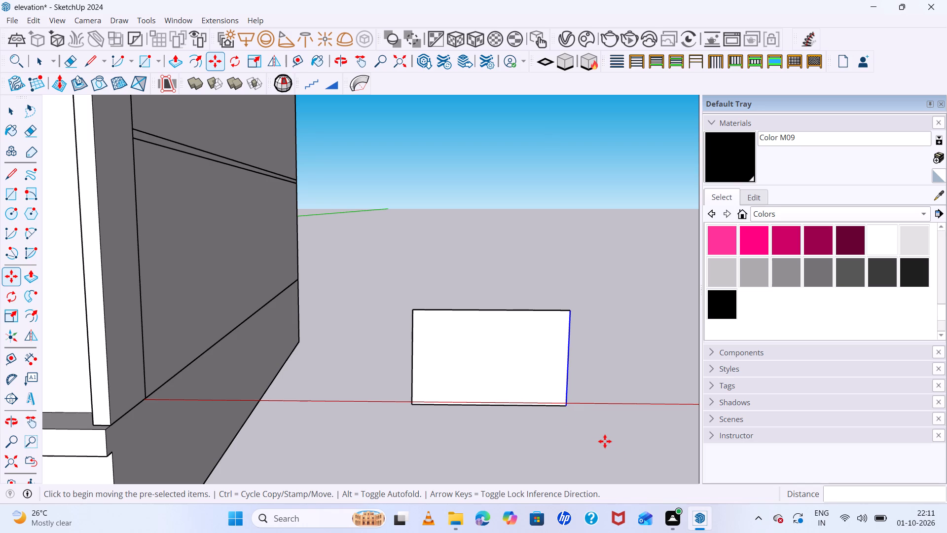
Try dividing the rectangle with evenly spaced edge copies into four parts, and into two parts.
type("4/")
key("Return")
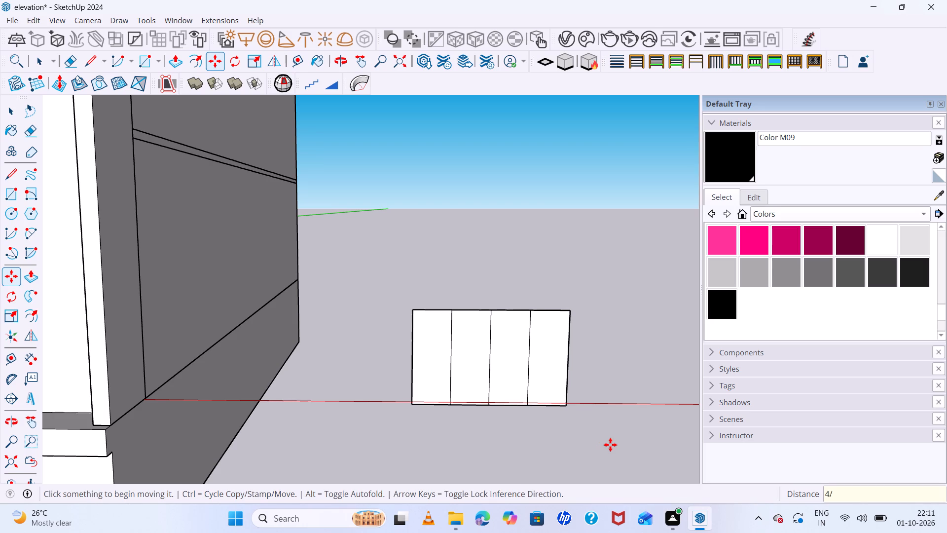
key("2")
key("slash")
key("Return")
Divide the rectangle into three equal vertical panels with evenly spaced copies of the edge.
type("3/")
key("Return")
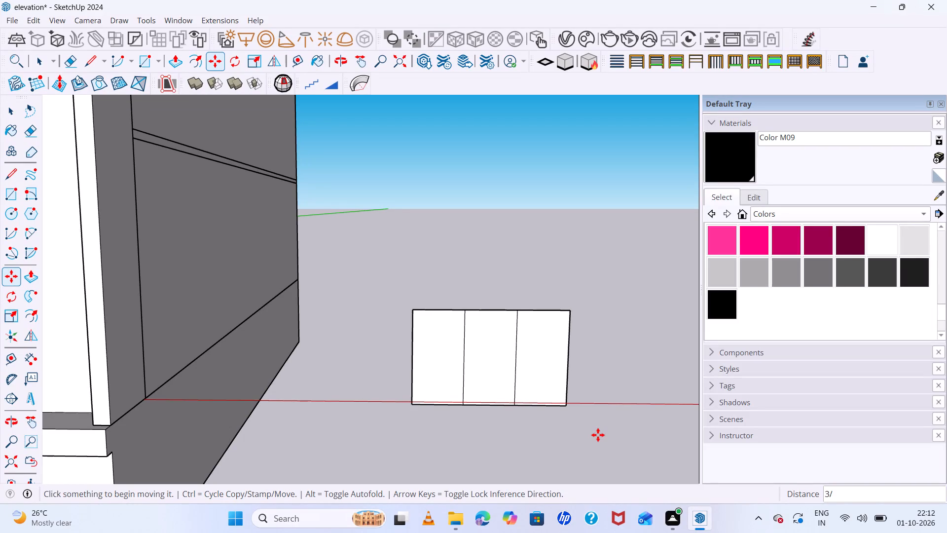
Erase the middle and right panels with their leftover edges, keeping only the left third of the rectangle.
key("e")
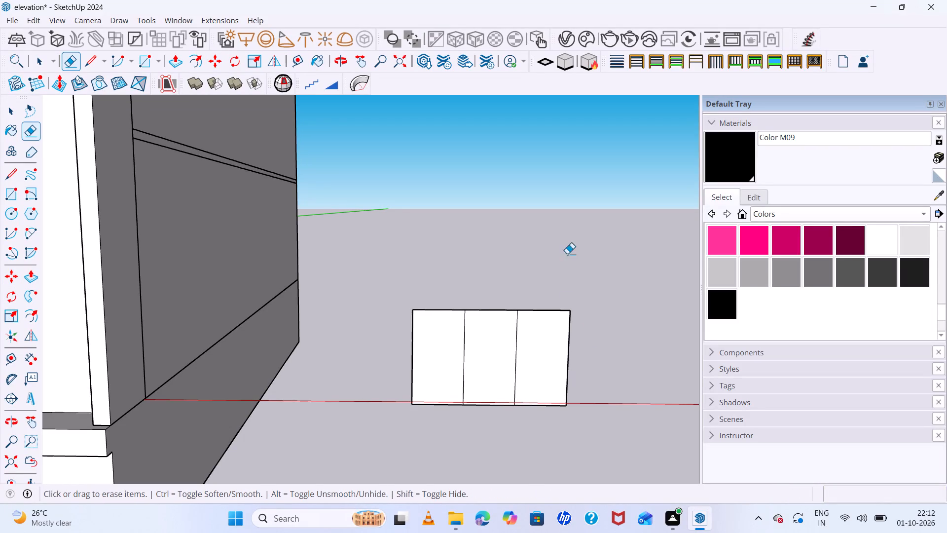
left_click_drag(568, 256, 566, 330)
left_click_drag(509, 313, 498, 390)
left_click_drag(503, 412, 501, 435)
left_click_drag(542, 406, 542, 406)
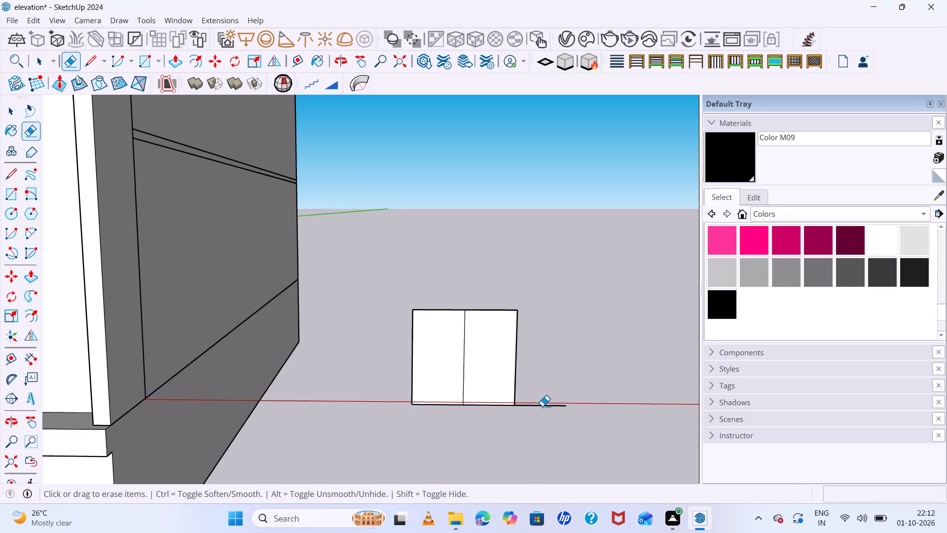
left_click_drag(542, 406, 524, 428)
left_click_drag(527, 317, 510, 359)
left_click_drag(511, 294, 495, 372)
left_click_drag(491, 394, 498, 448)
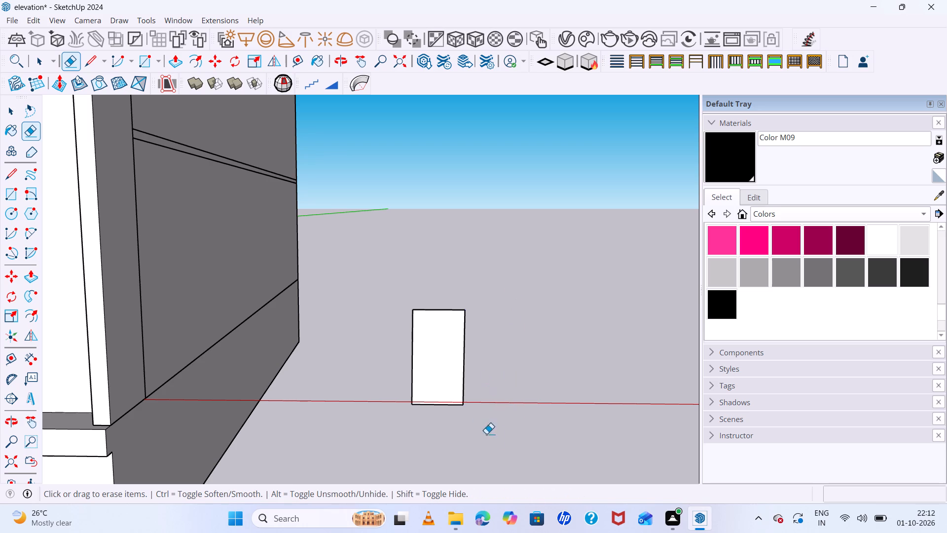
Push/Pull the remaining panel face out to a thickness of 1 inch.
scroll(437, 378, "up", 7)
key("space")
double_click(442, 371)
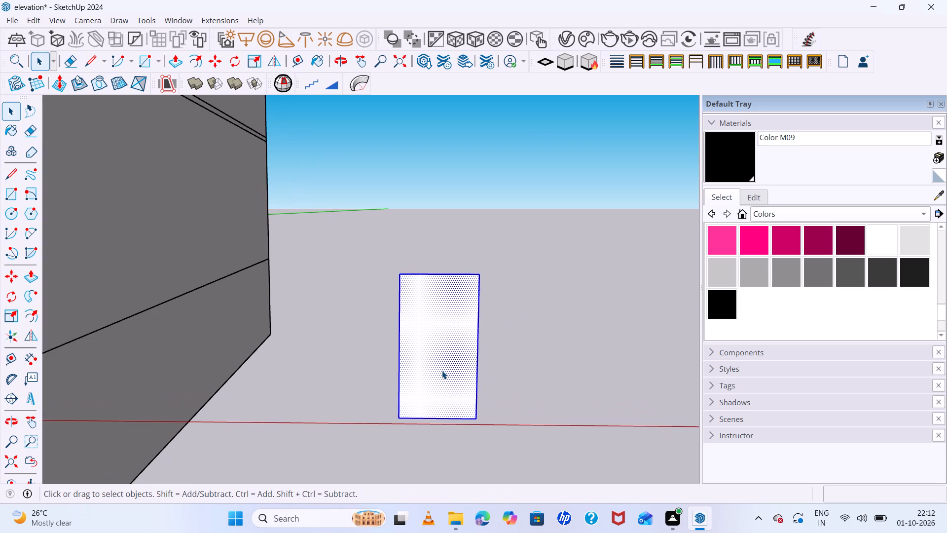
scroll(449, 367, "up", 4)
double_click(449, 366)
scroll(449, 366, "up", 5)
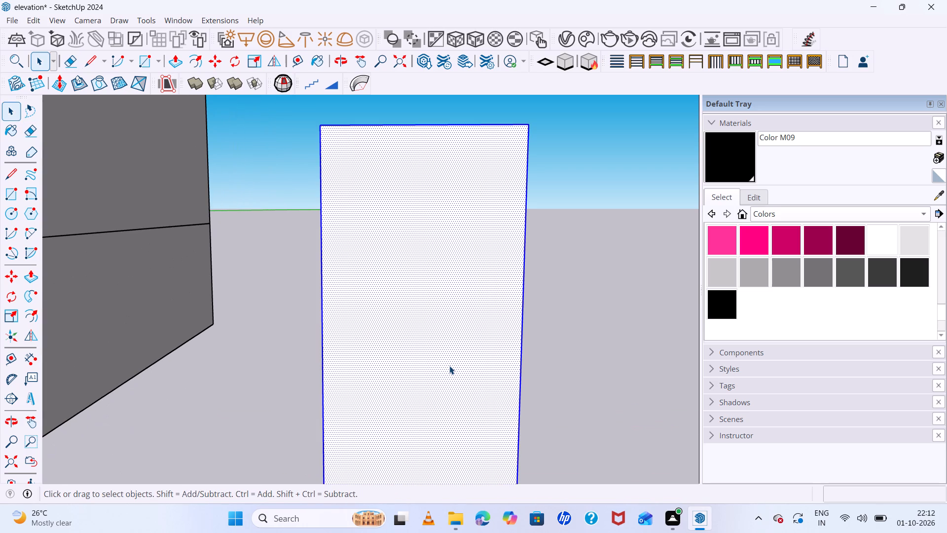
key("p")
left_click(450, 365)
scroll(444, 376, "down", 9)
middle_click_drag(450, 372, 439, 399)
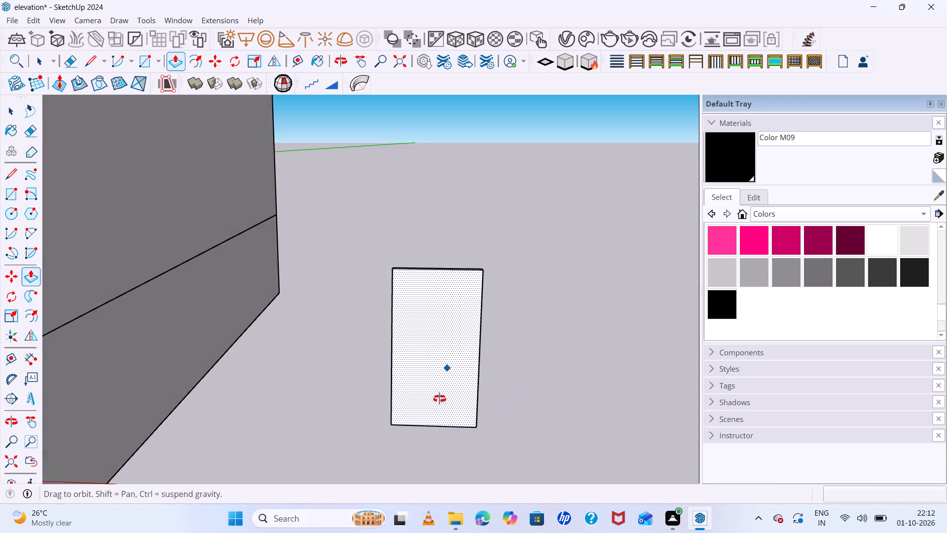
middle_click_drag(439, 399, 430, 417)
scroll(449, 352, "up", 6)
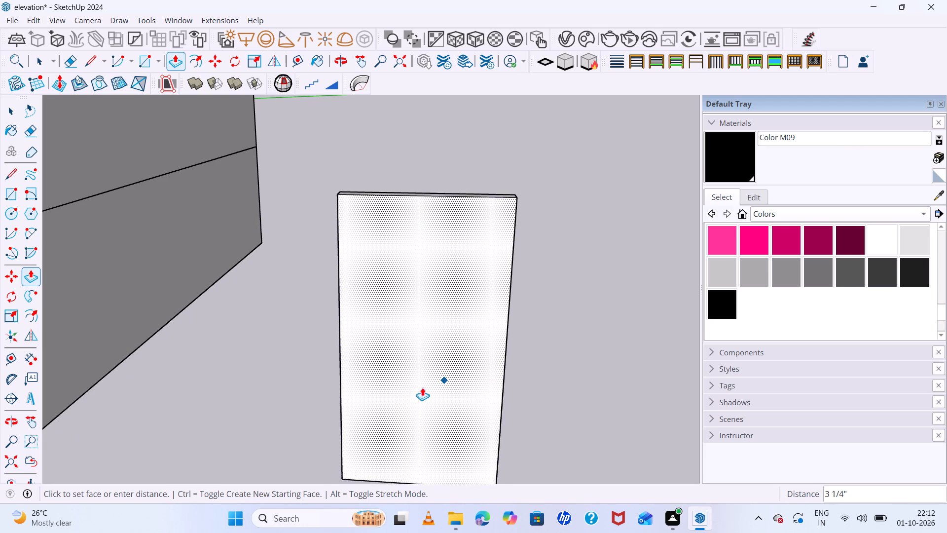
key("1")
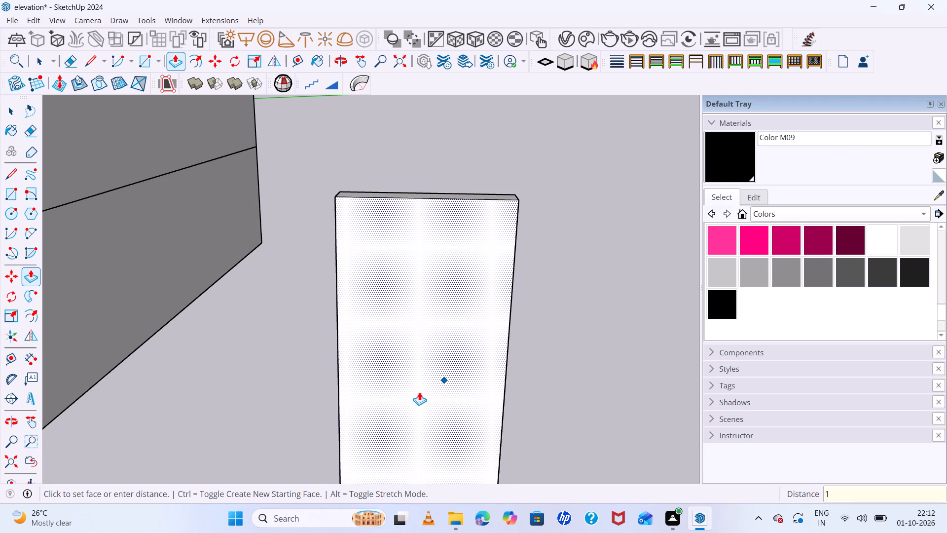
key("Return")
Copy the whole 1-inch-thick panel sideways about 2' 9 1/2" so the copy stands beside the original's far edge.
key("space")
triple_click(443, 371)
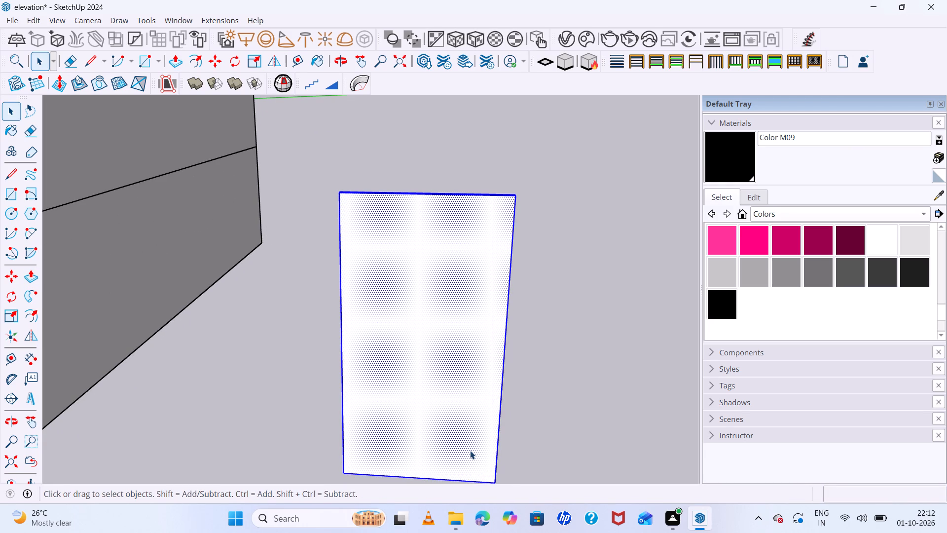
key("m")
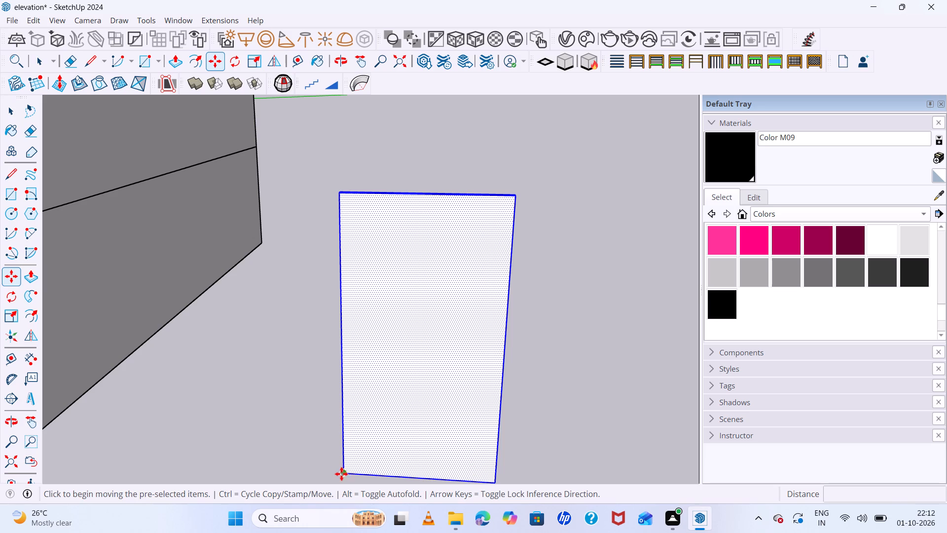
left_click(344, 473)
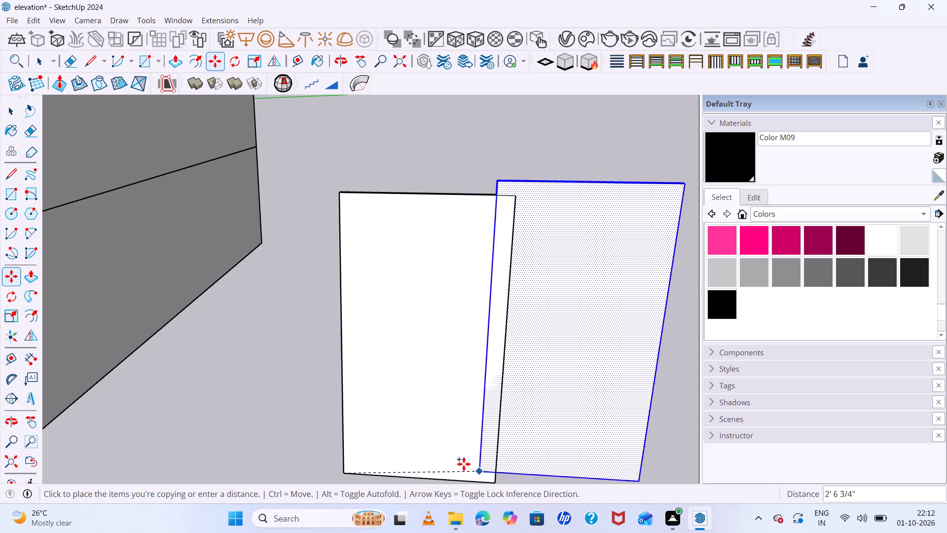
scroll(513, 449, "up", 5)
scroll(510, 433, "down", 12)
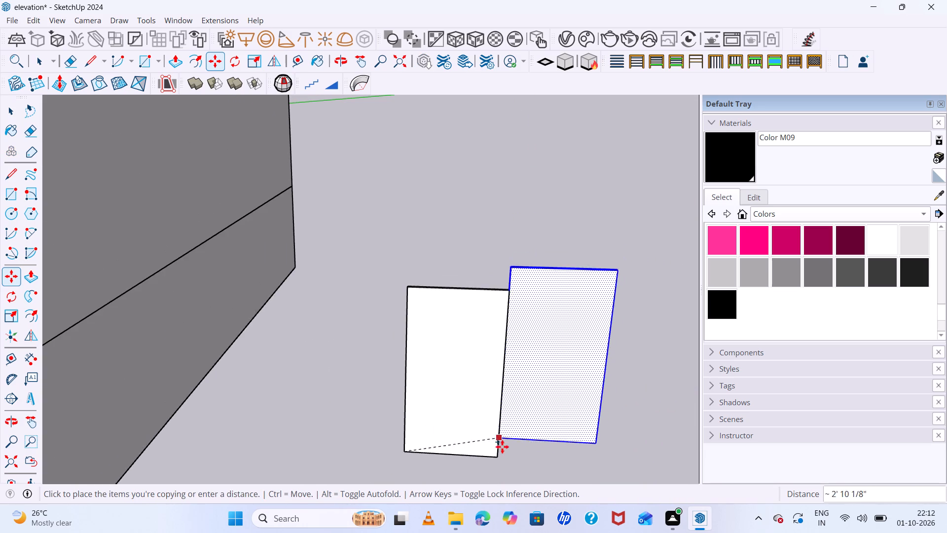
scroll(500, 456, "up", 13)
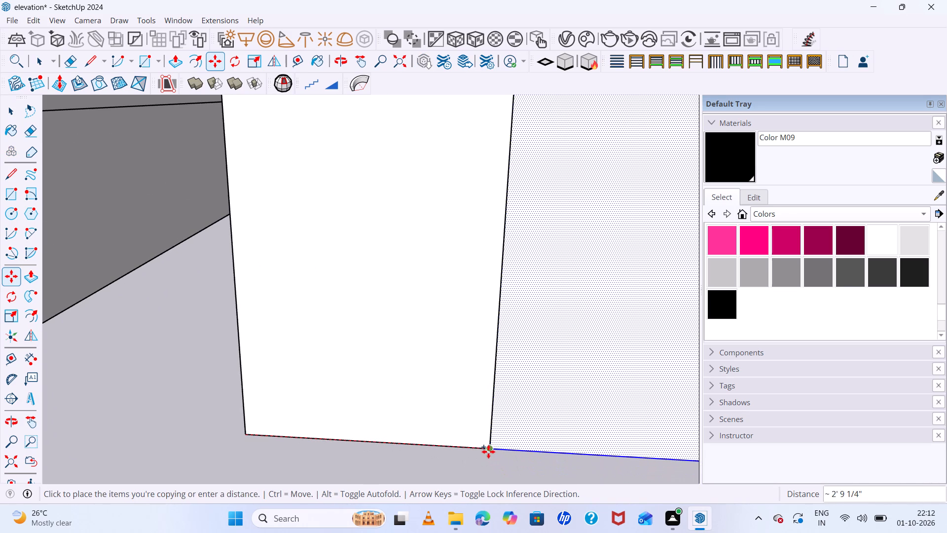
left_click(492, 466)
Move the copied panel so its lower corner meets the adjacent lower corner of the original panel, closing the gap.
scroll(495, 466, "up", 7)
middle_click_drag(458, 445, 499, 456)
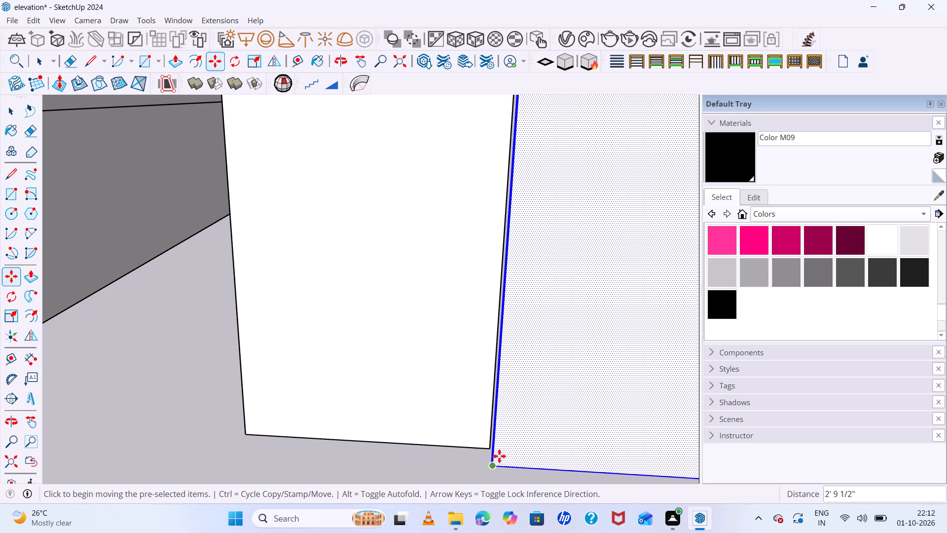
middle_click_drag(499, 456, 522, 462)
scroll(469, 454, "up", 14)
scroll(454, 419, "down", 12)
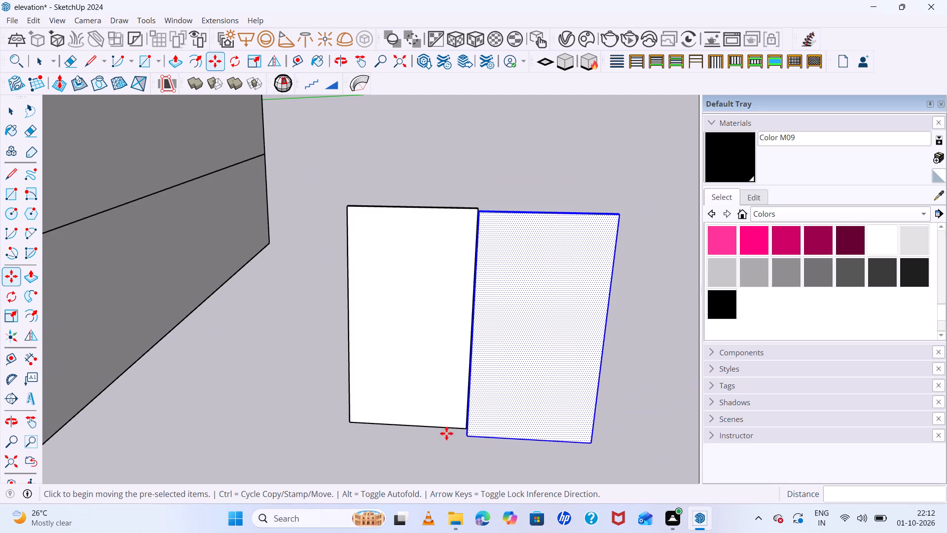
middle_click_drag(447, 434, 566, 466)
scroll(487, 410, "up", 7)
scroll(443, 394, "up", 7)
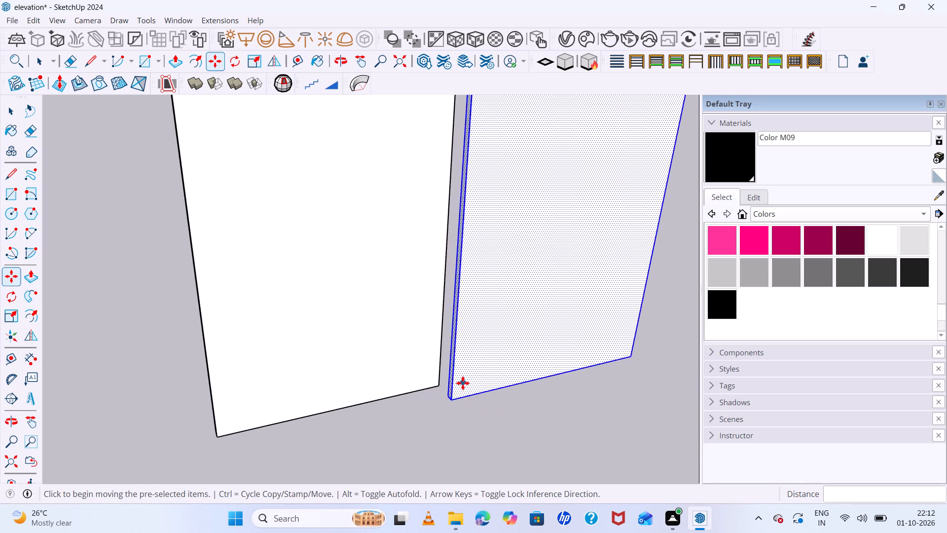
scroll(463, 383, "up", 14)
left_click(421, 426)
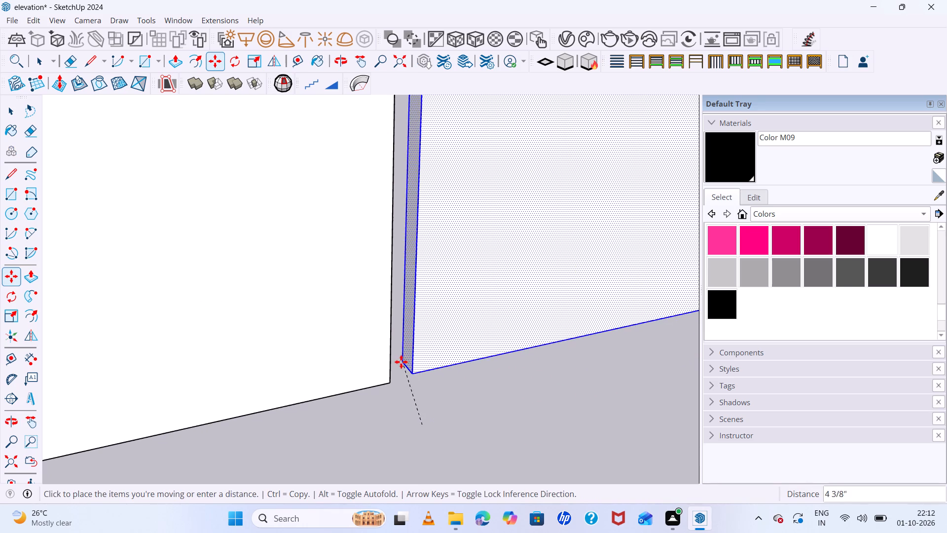
left_click(393, 377)
scroll(366, 389, "down", 15)
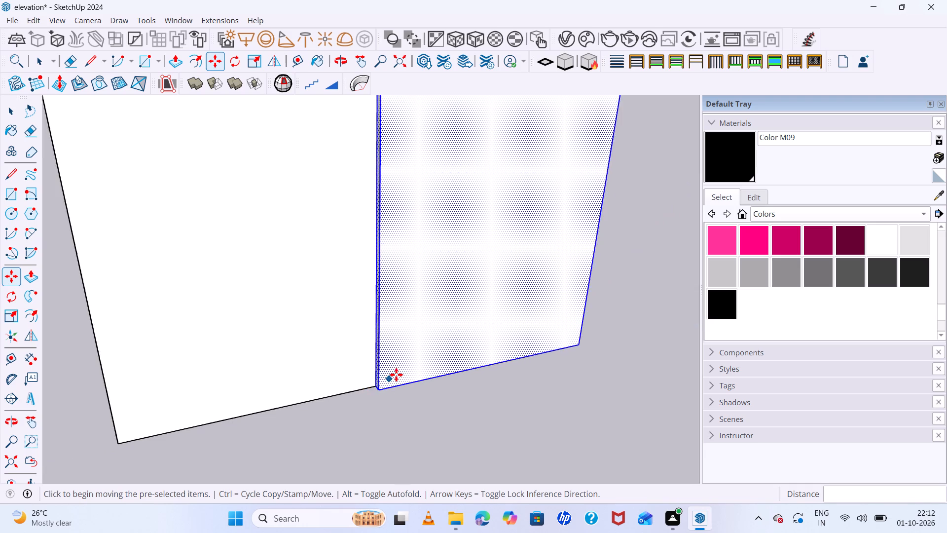
Copy the second panel about 2' 9 7/16" away from its outer lower corner to make a third panel.
scroll(396, 375, "down", 5)
scroll(452, 368, "down", 4)
middle_click_drag(489, 360, 371, 413)
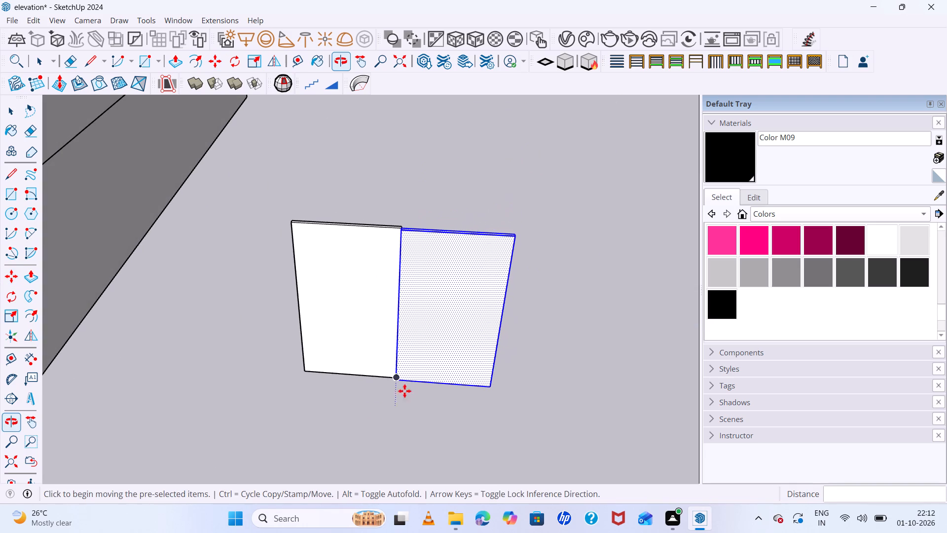
key("m")
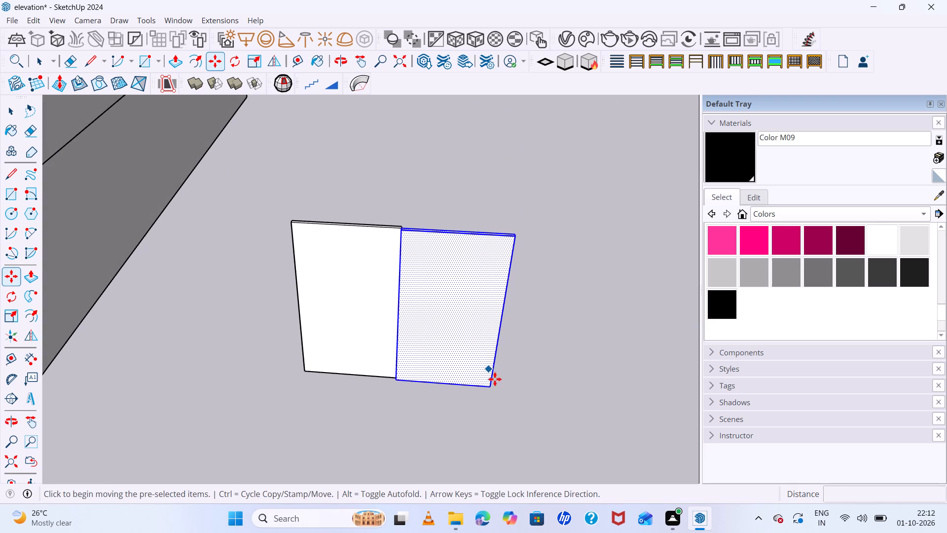
left_click(489, 389)
middle_click_drag(590, 389, 437, 428)
scroll(482, 425, "up", 7)
middle_click_drag(503, 430, 446, 434)
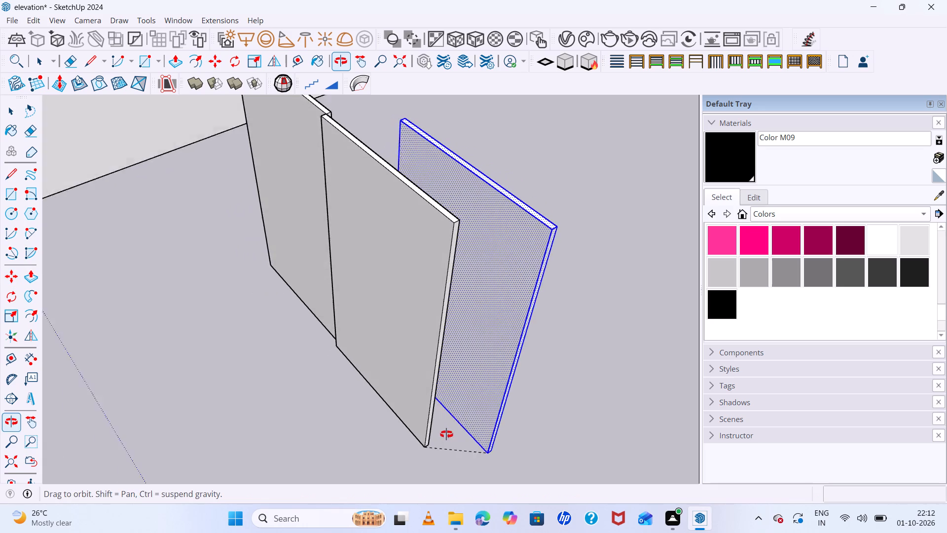
middle_click_drag(446, 434, 441, 430)
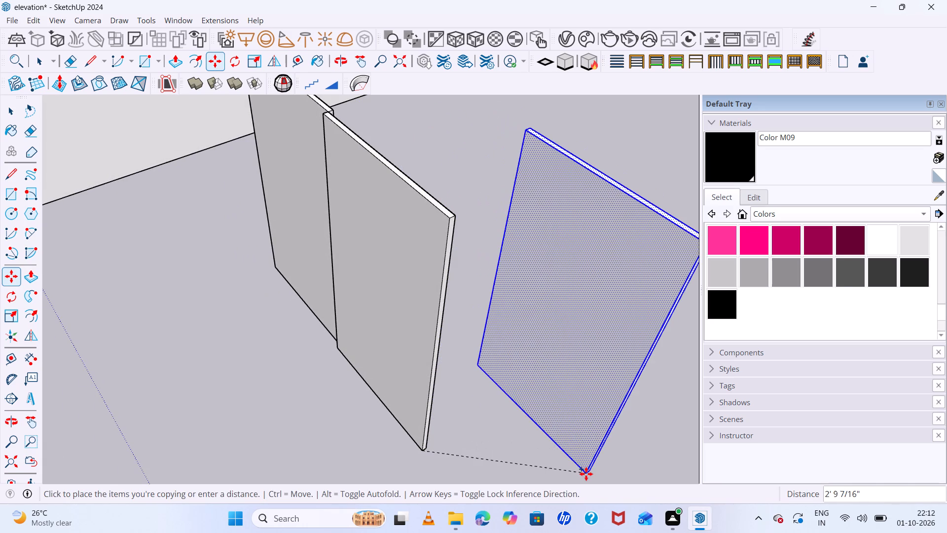
left_click(586, 474)
Move the third panel so its lower corner meets the second panel's outer lower corner, staggered one thickness like the other joint.
scroll(478, 358, "up", 2)
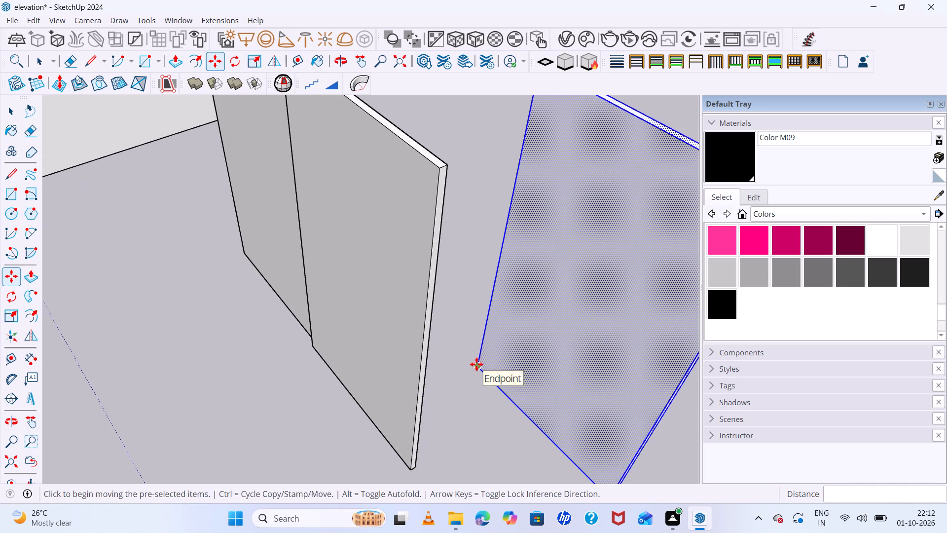
left_click(476, 364)
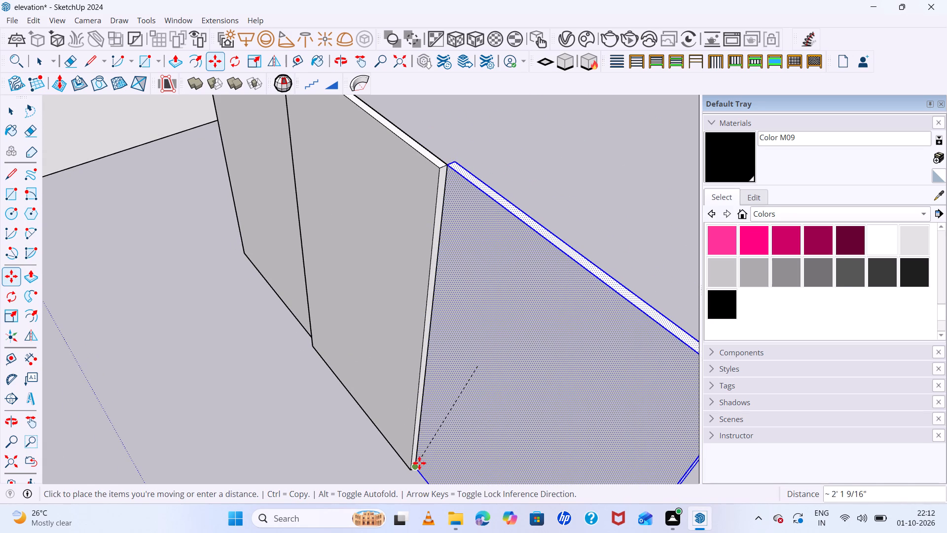
left_click(420, 463)
scroll(452, 487, "up", 6)
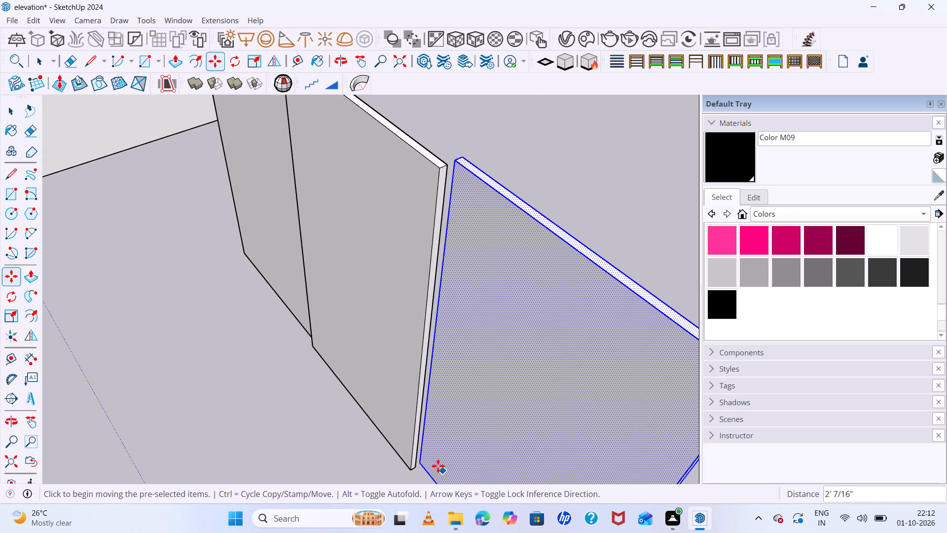
scroll(435, 460, "up", 6)
scroll(438, 381, "down", 12)
scroll(419, 409, "up", 14)
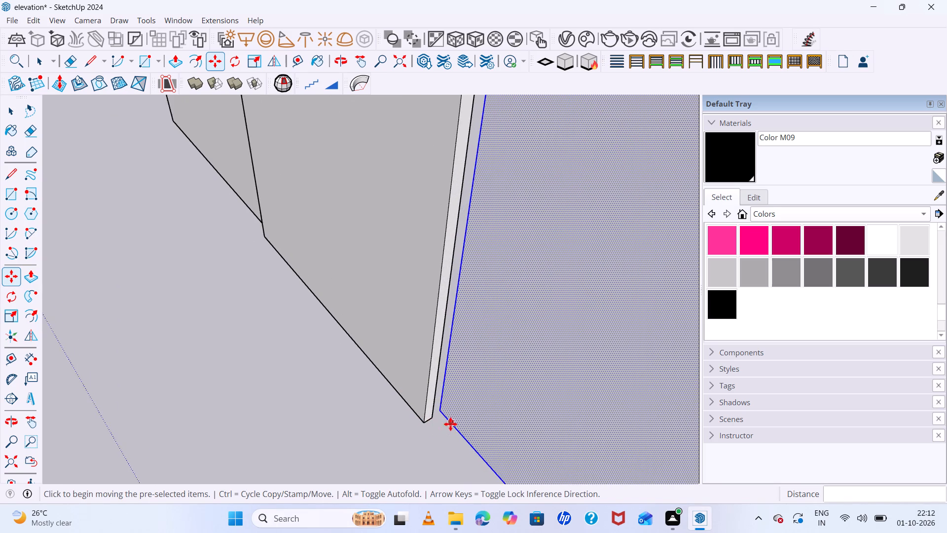
scroll(451, 417, "up", 15)
left_click(419, 399)
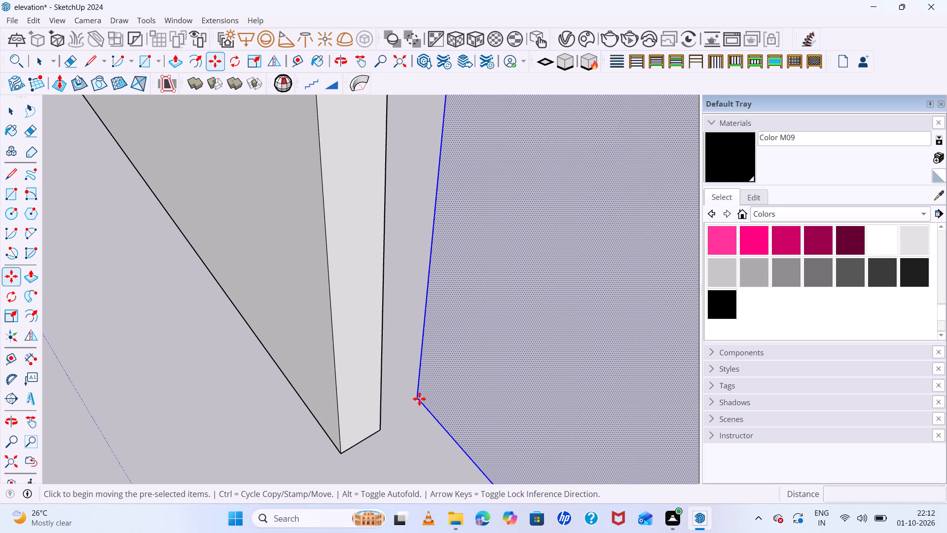
left_click(382, 429)
Select all three panels and paint them with Translucent Glass Blue from the Glass and Mirrors materials.
scroll(419, 425, "down", 2)
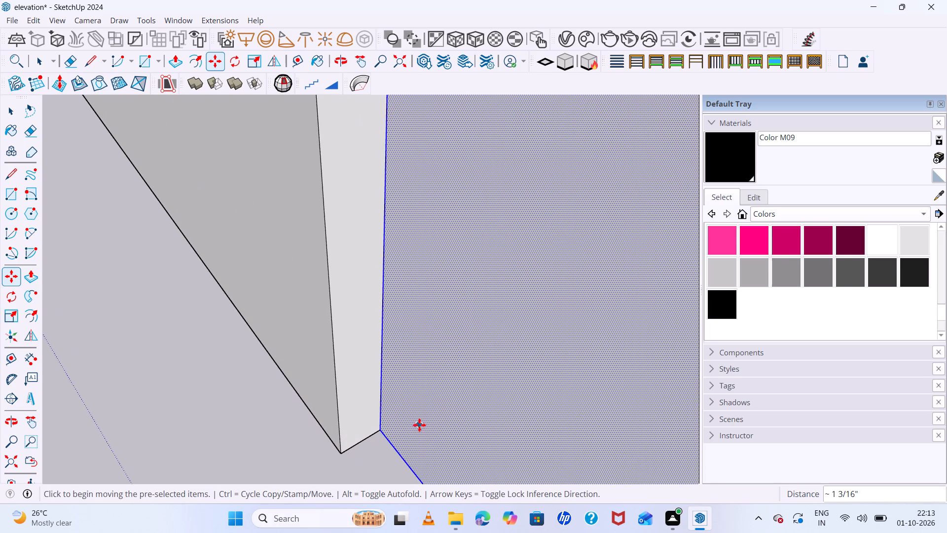
scroll(419, 425, "down", 19)
scroll(431, 407, "down", 19)
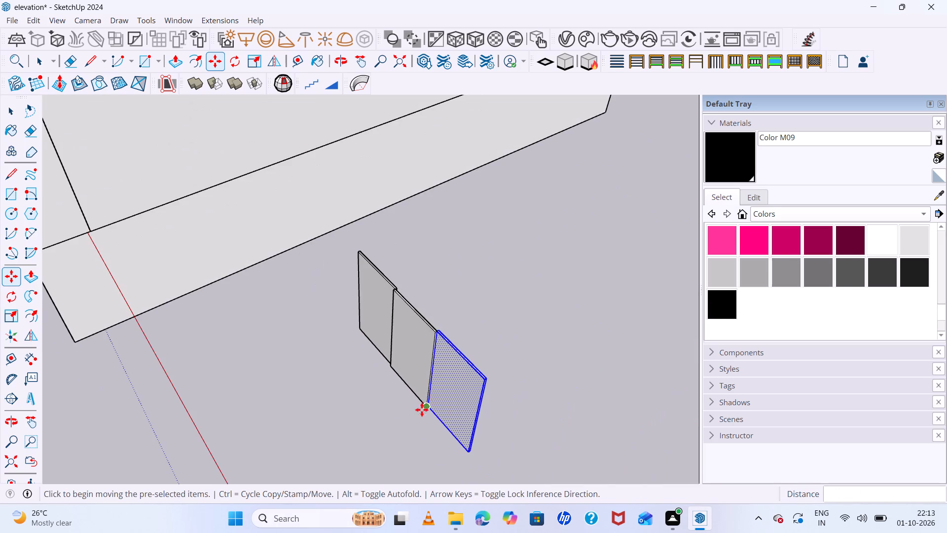
middle_click_drag(422, 410, 670, 294)
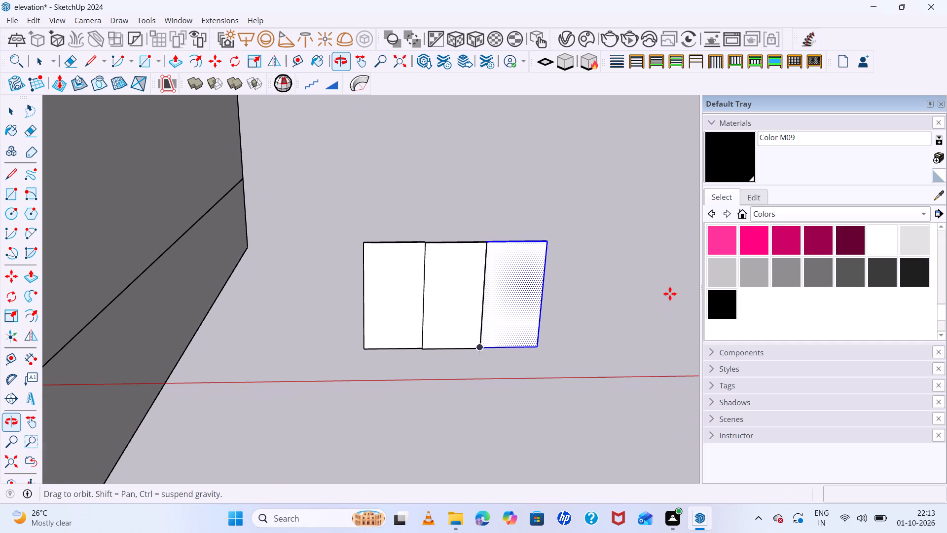
key("space")
left_click_drag(568, 192, 347, 381)
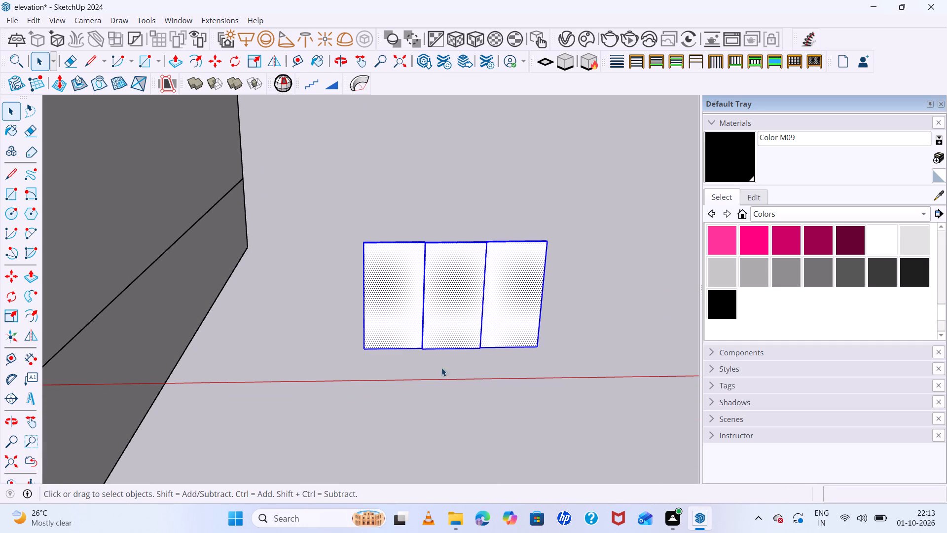
left_click(792, 212)
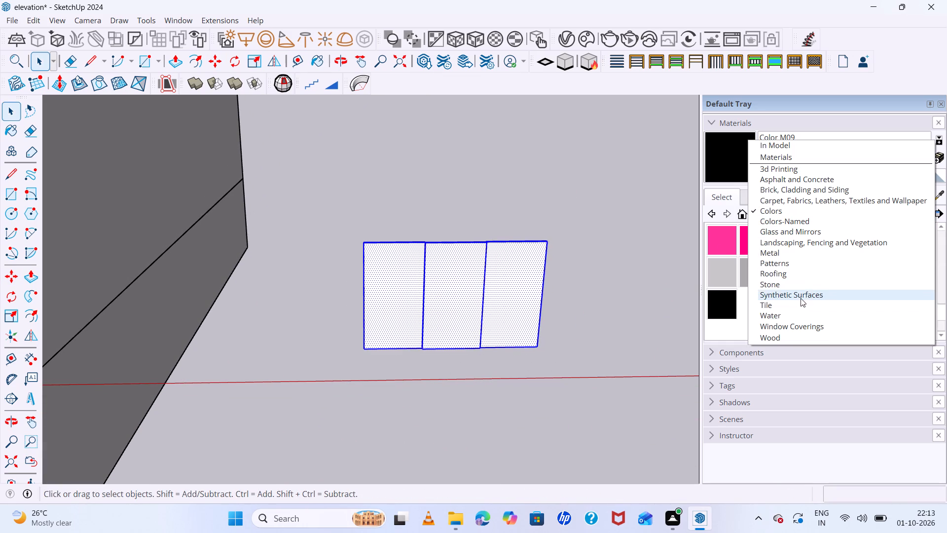
left_click(808, 234)
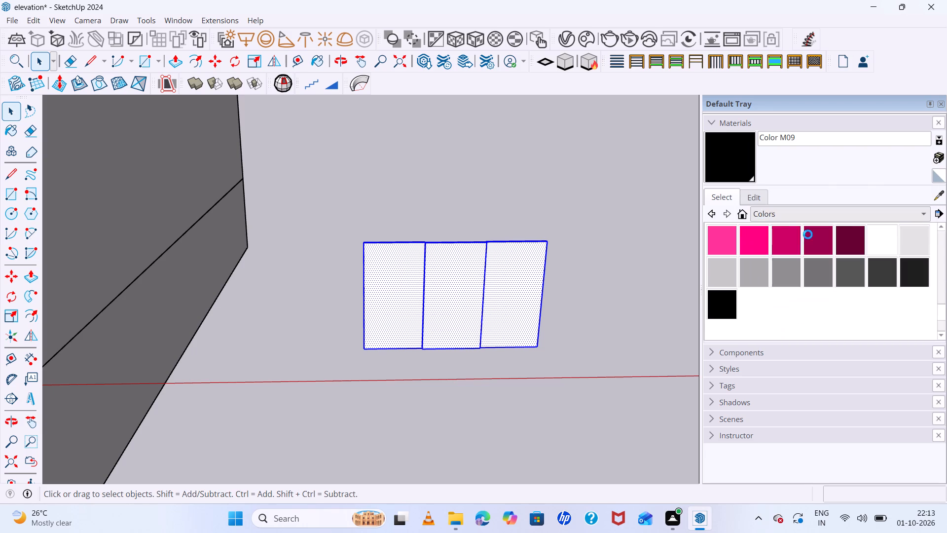
left_click(810, 234)
left_click(508, 293)
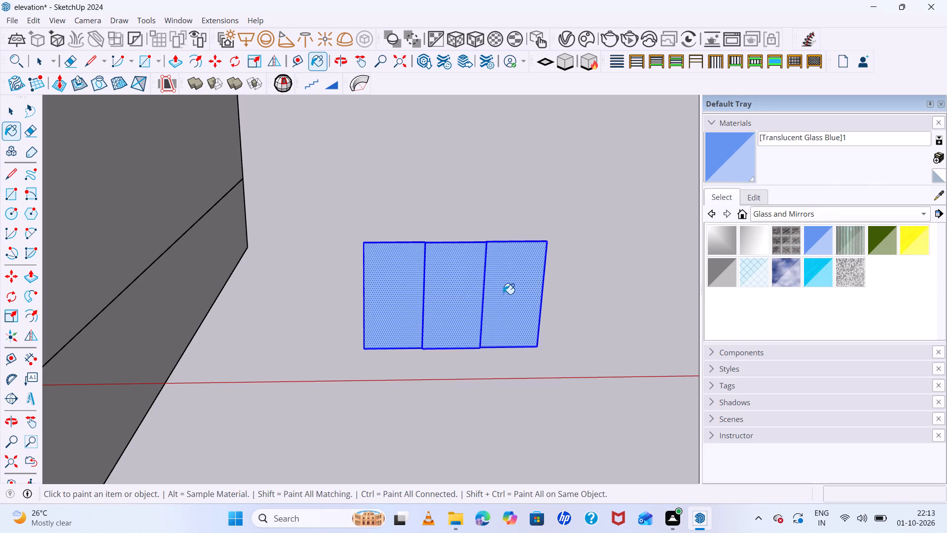
Move the three glass panels by their outer lower corner onto the first-floor balcony, in front of the framed window opening.
scroll(532, 304, "down", 7)
middle_click_drag(557, 307, 580, 253)
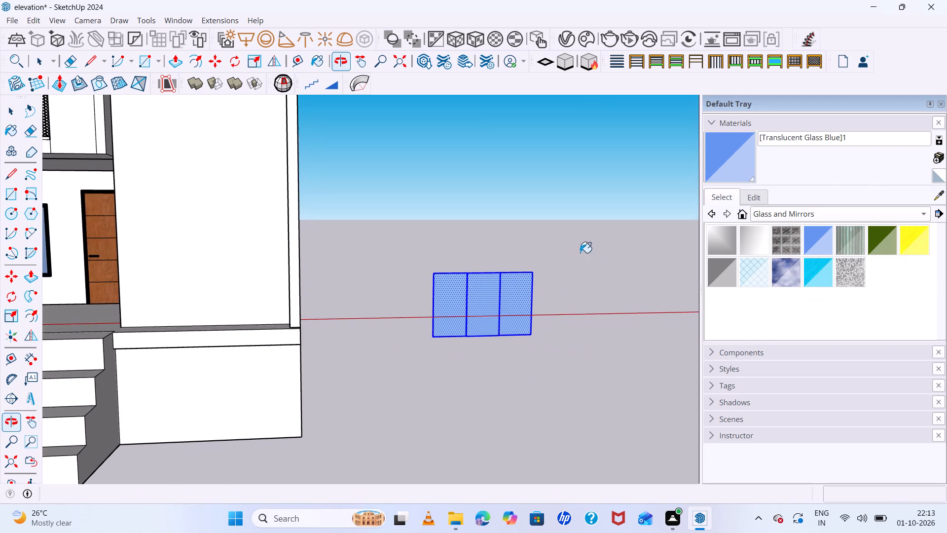
scroll(460, 295, "up", 6)
key("space")
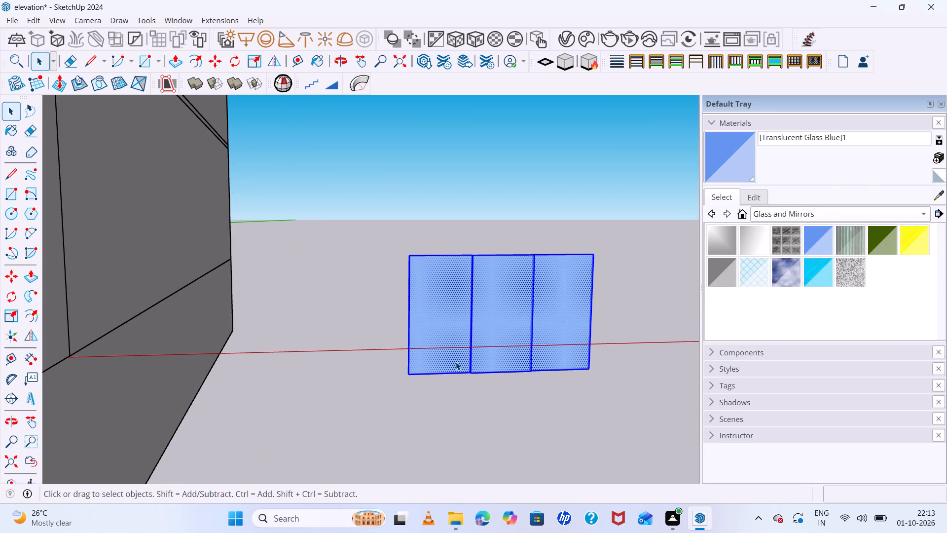
middle_click_drag(450, 351, 584, 391)
scroll(444, 360, "up", 14)
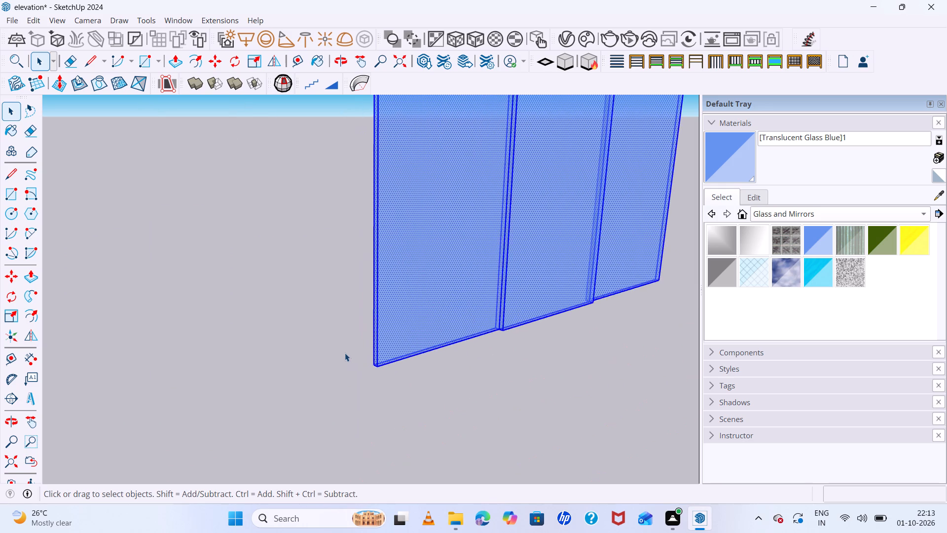
scroll(353, 358, "up", 6)
scroll(362, 357, "down", 6)
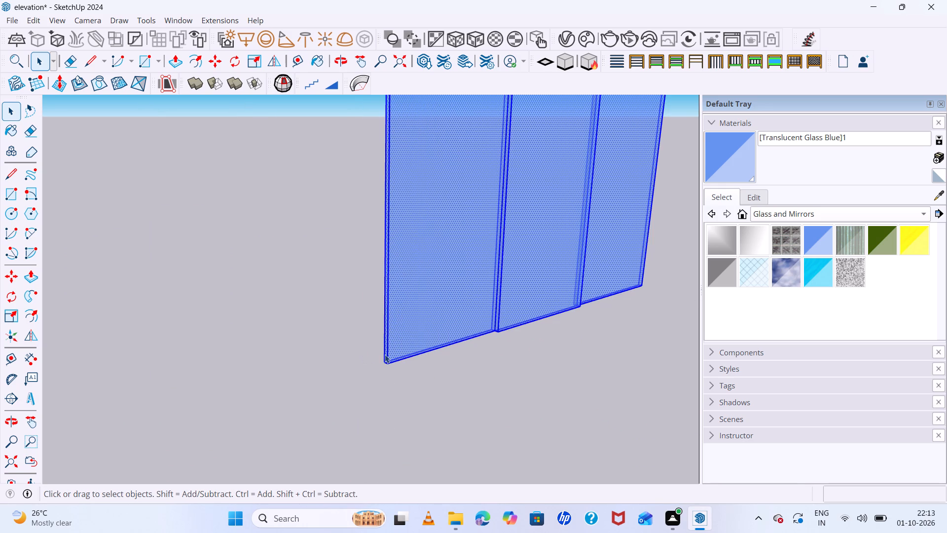
key("m")
scroll(379, 362, "up", 7)
scroll(404, 356, "down", 5)
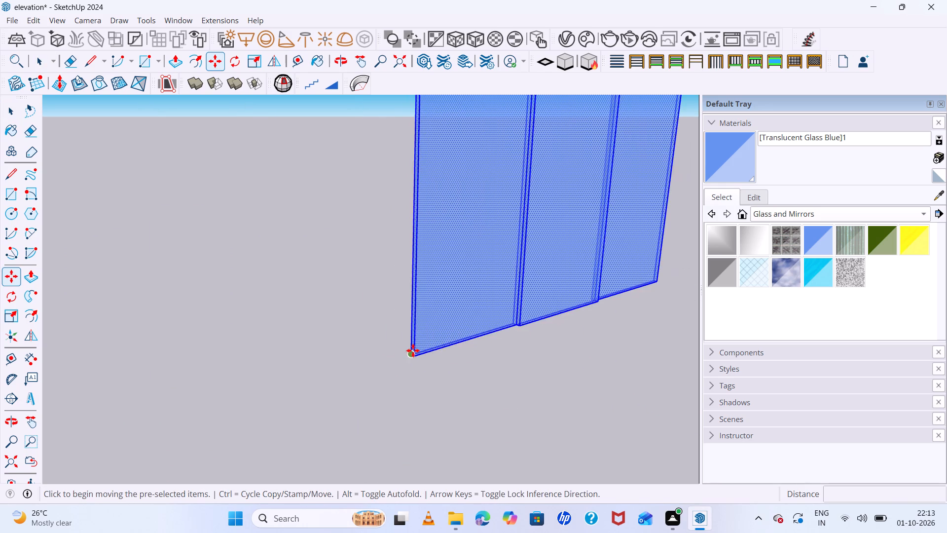
scroll(414, 349, "up", 11)
left_click(407, 364)
scroll(446, 370, "down", 5)
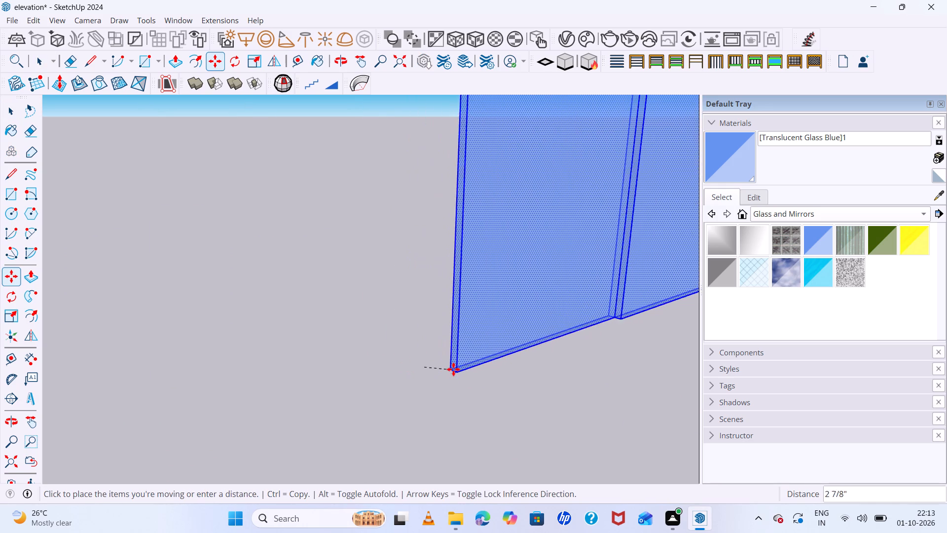
scroll(453, 369, "down", 20)
scroll(453, 369, "down", 19)
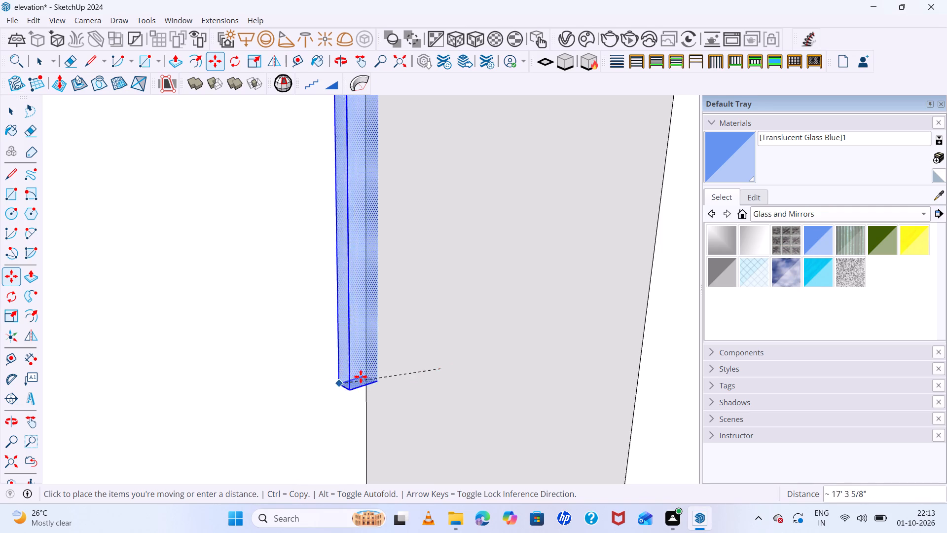
scroll(361, 377, "down", 18)
scroll(435, 401, "down", 12)
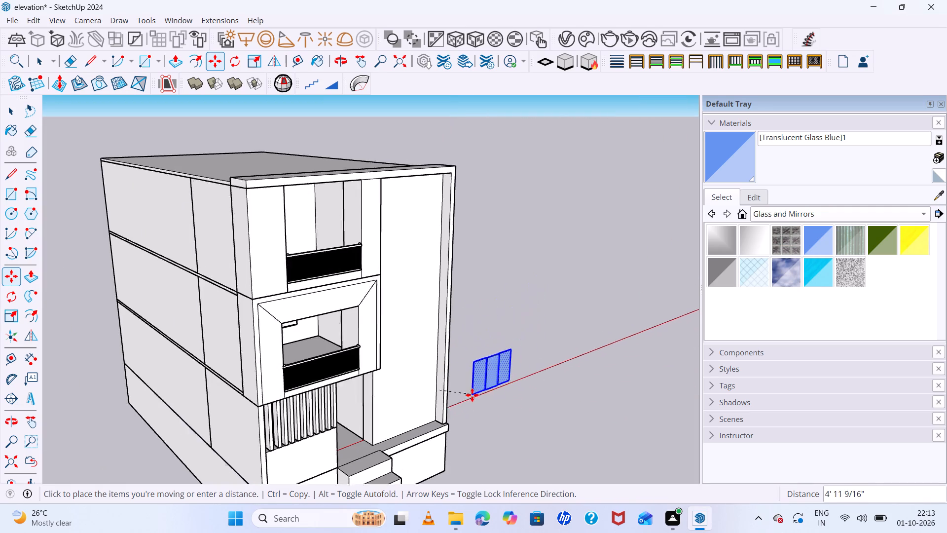
scroll(337, 351, "up", 7)
scroll(327, 357, "down", 5)
middle_click_drag(325, 357, 325, 356)
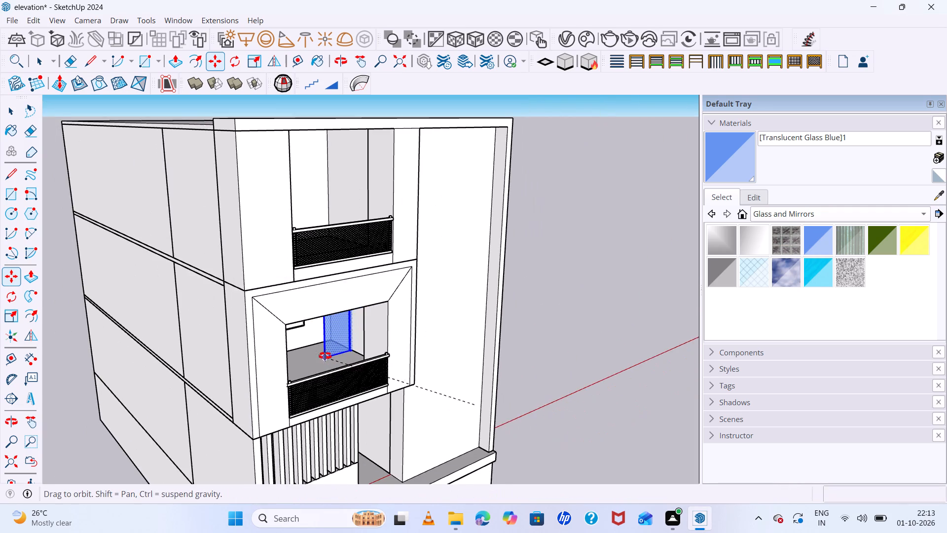
middle_click_drag(325, 356, 297, 319)
scroll(288, 322, "up", 6)
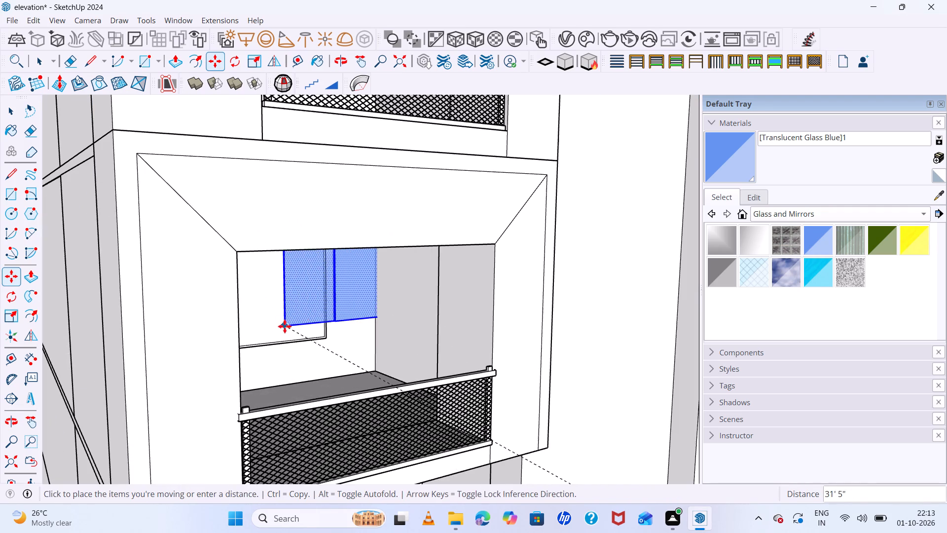
scroll(271, 330, "up", 7)
scroll(270, 331, "down", 11)
middle_click_drag(322, 329, 250, 335)
scroll(210, 340, "up", 7)
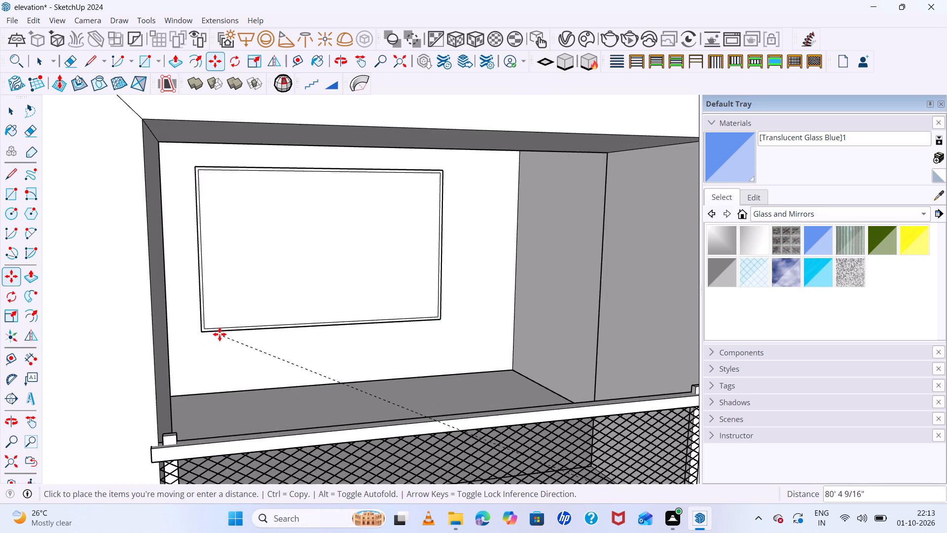
scroll(220, 333, "up", 5)
left_click(237, 481)
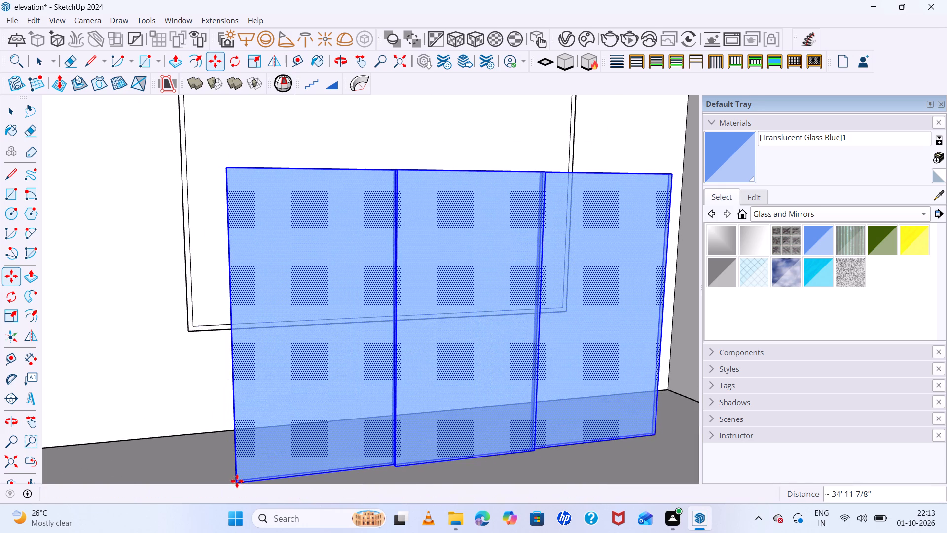
Cut away the blank face inside the window frame on the balcony's back wall to open it up.
key("space")
left_click(217, 260)
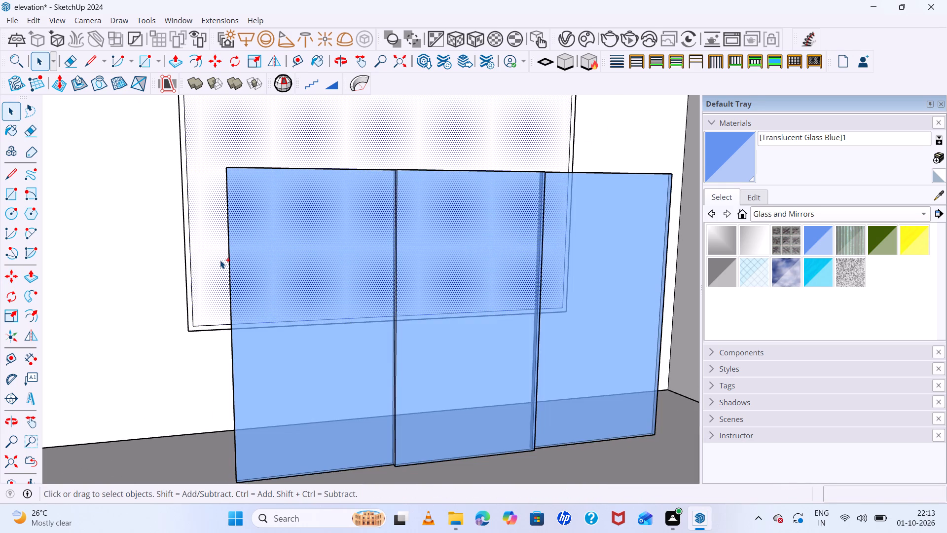
key("ctrl+x")
scroll(266, 378, "down", 4)
Select all three glass panels and move them about 3' 4 7/8" so their outer lower corner meets the frame's inner lower corner.
left_click(271, 378)
double_click(271, 378)
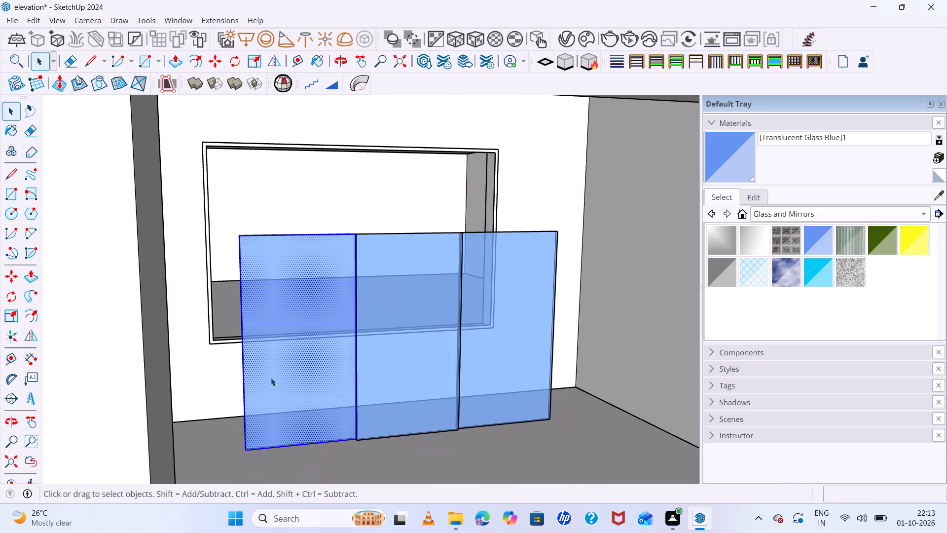
key("m")
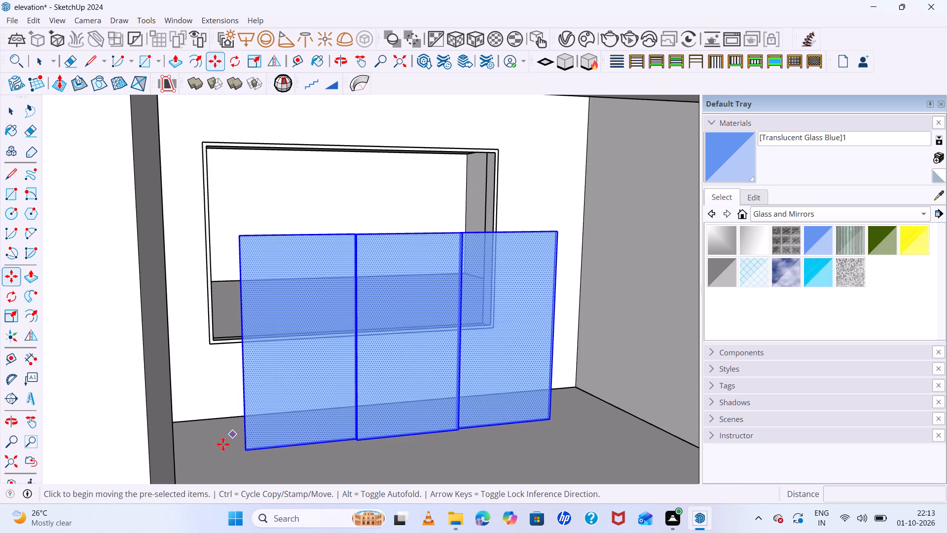
scroll(245, 442, "up", 13)
scroll(289, 412, "down", 7)
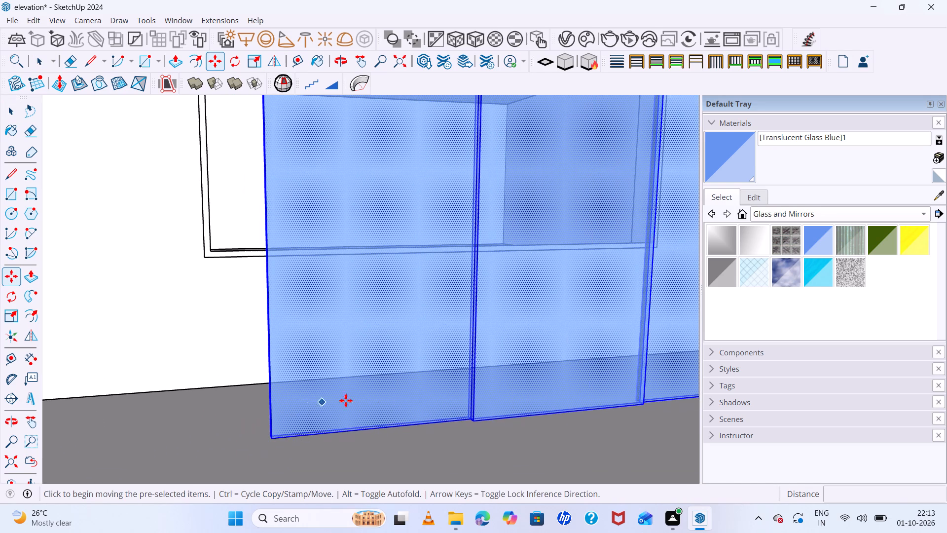
scroll(243, 444, "up", 12)
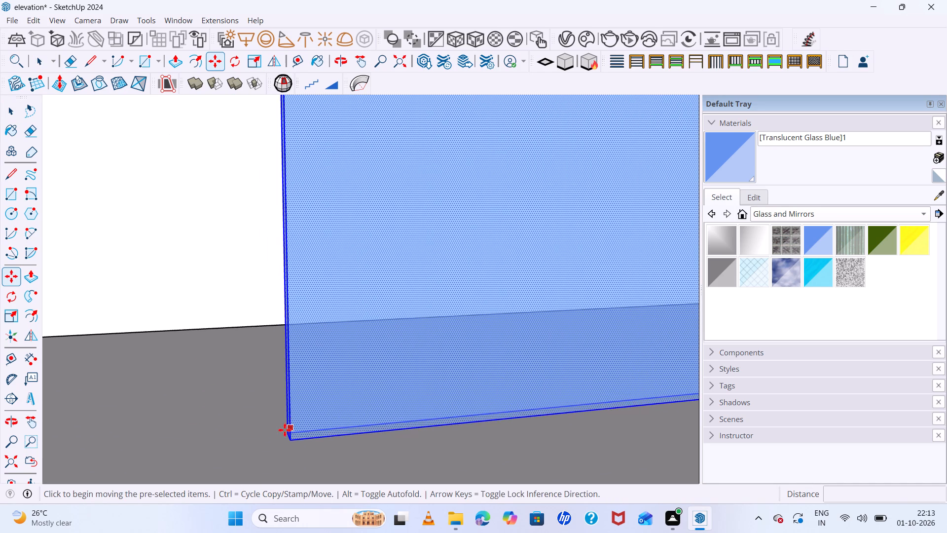
scroll(285, 430, "up", 6)
left_click(299, 452)
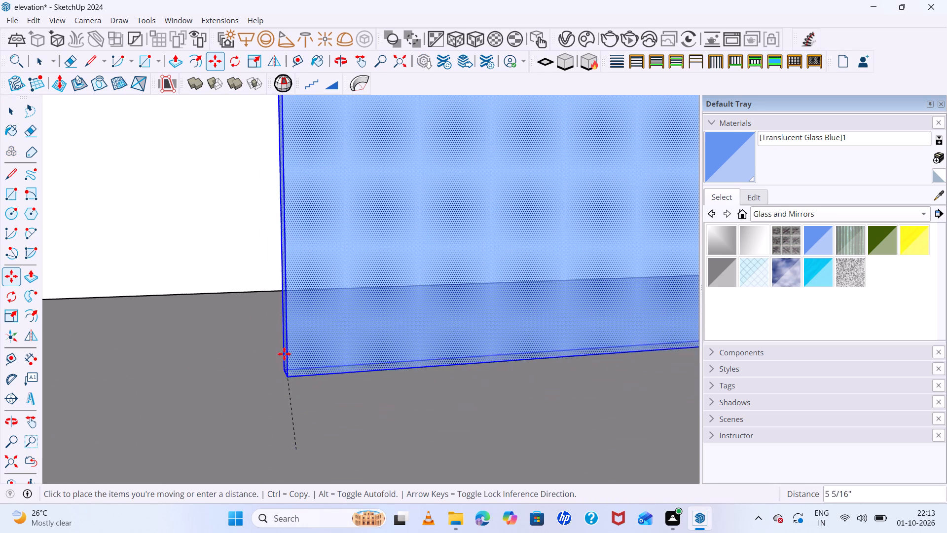
scroll(284, 354, "down", 19)
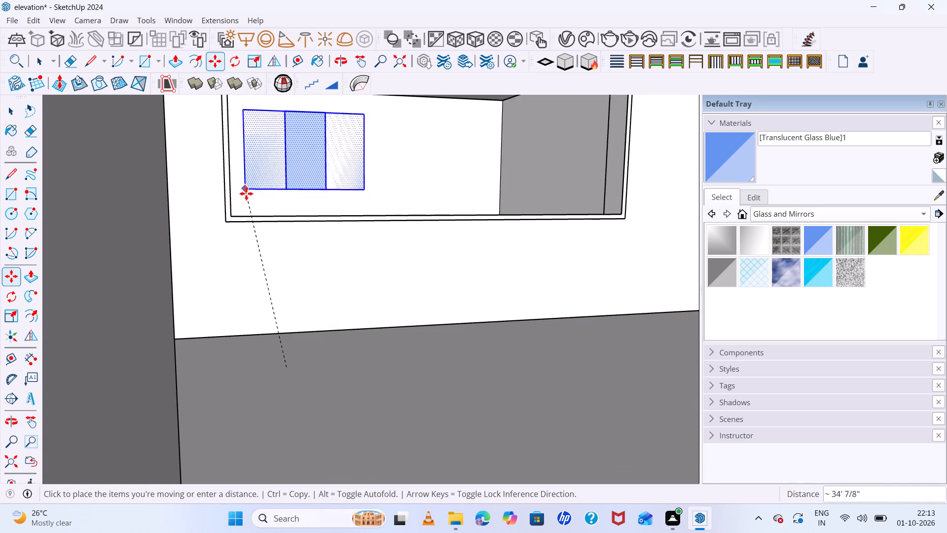
scroll(246, 201, "up", 5)
scroll(237, 211, "down", 8)
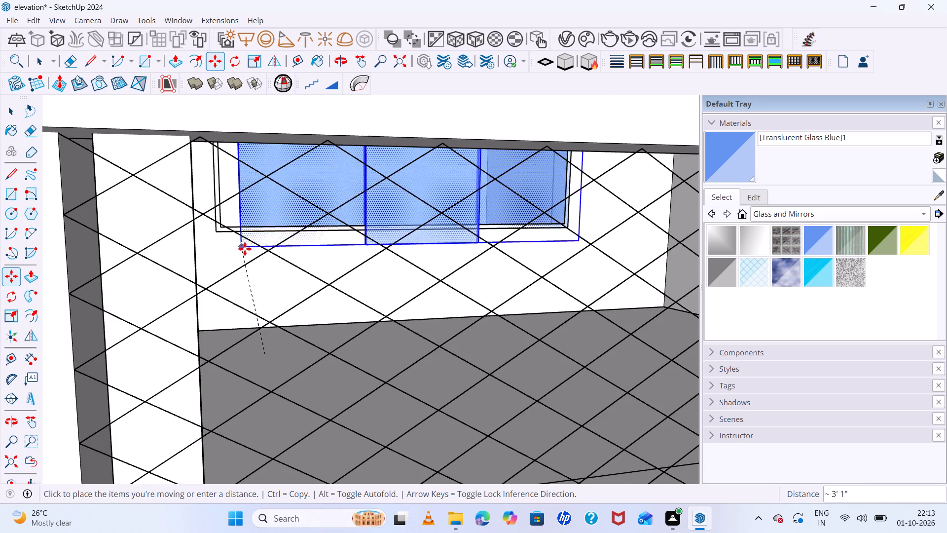
scroll(245, 249, "down", 6)
middle_click_drag(274, 201, 252, 263)
scroll(245, 249, "down", 7)
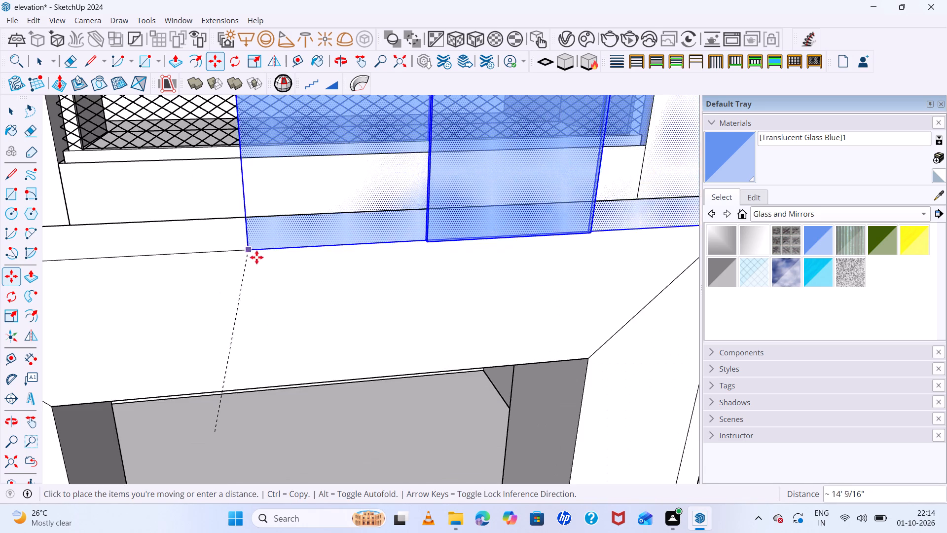
scroll(258, 269, "down", 5)
middle_click_drag(274, 378, 282, 220)
scroll(281, 212, "down", 4)
middle_click_drag(284, 226, 277, 301)
scroll(252, 208, "up", 8)
scroll(226, 251, "down", 5)
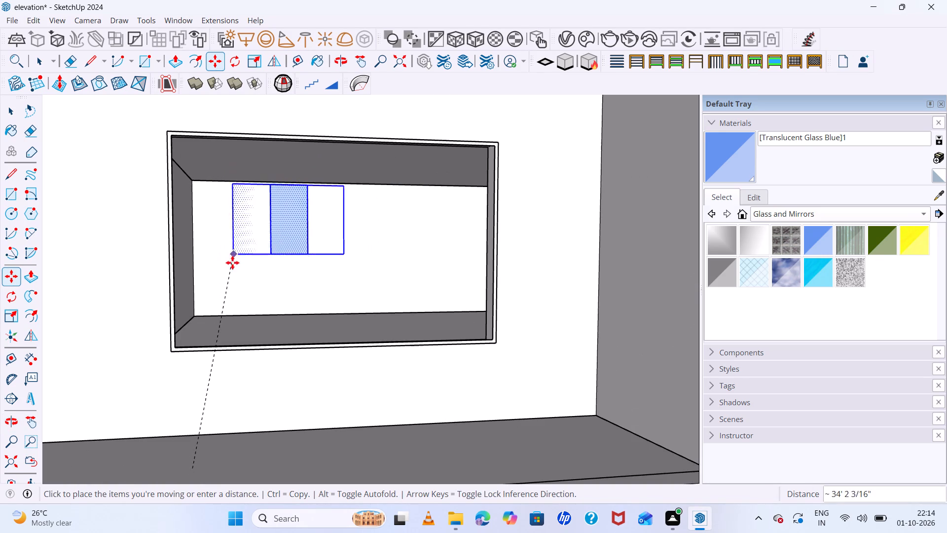
left_click(180, 349)
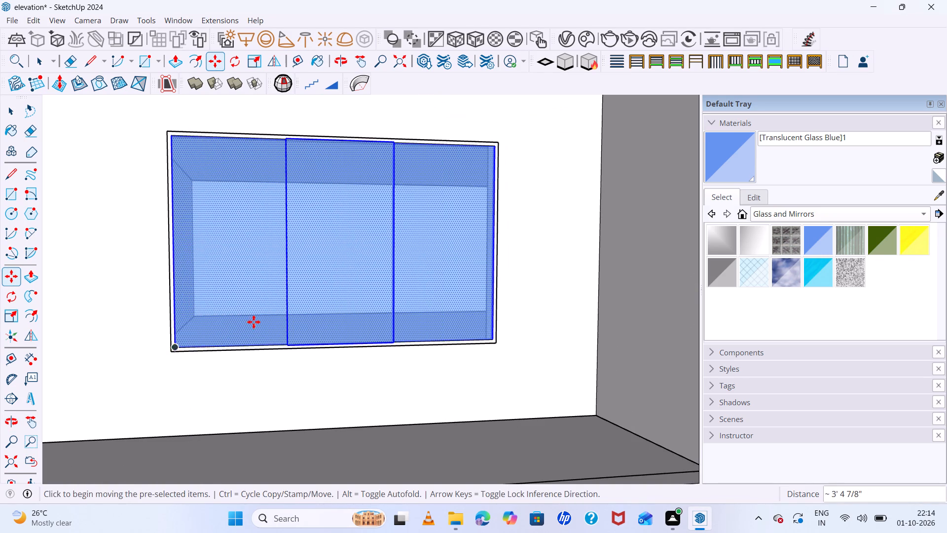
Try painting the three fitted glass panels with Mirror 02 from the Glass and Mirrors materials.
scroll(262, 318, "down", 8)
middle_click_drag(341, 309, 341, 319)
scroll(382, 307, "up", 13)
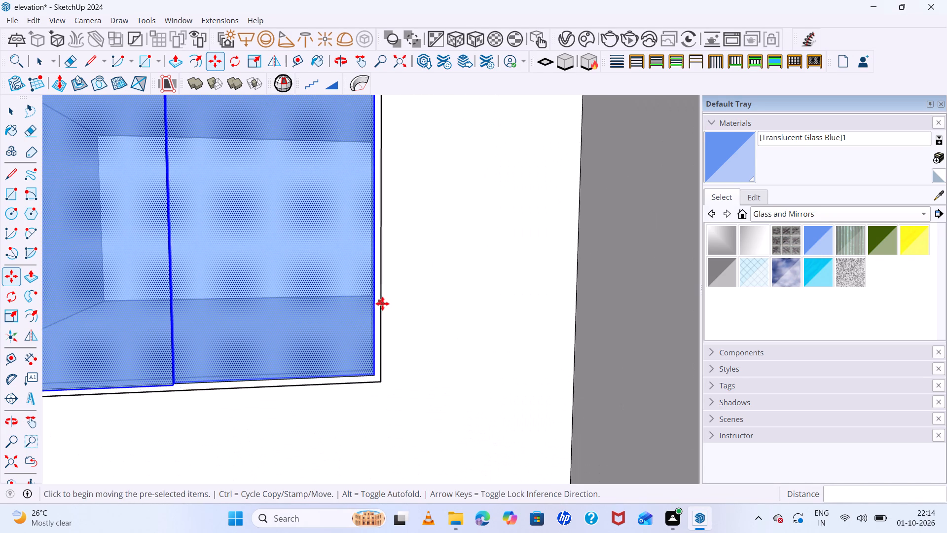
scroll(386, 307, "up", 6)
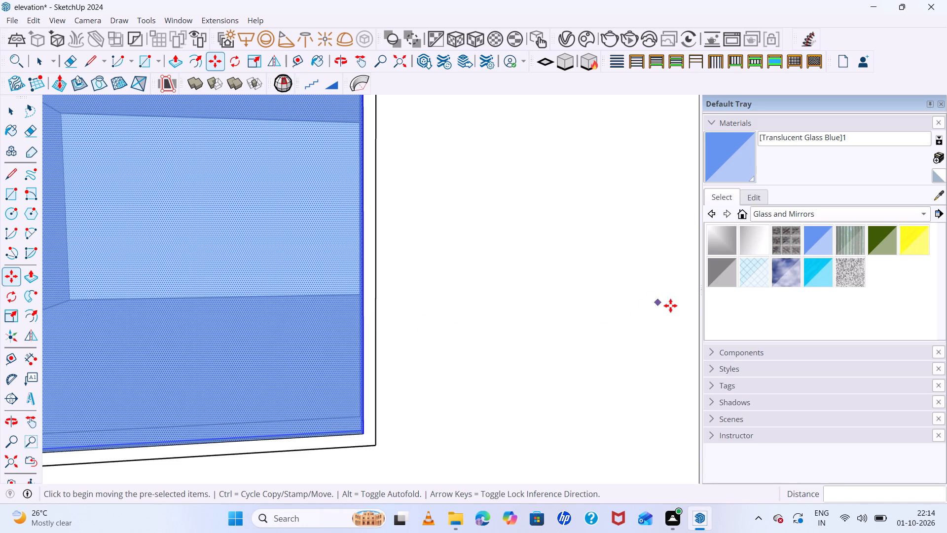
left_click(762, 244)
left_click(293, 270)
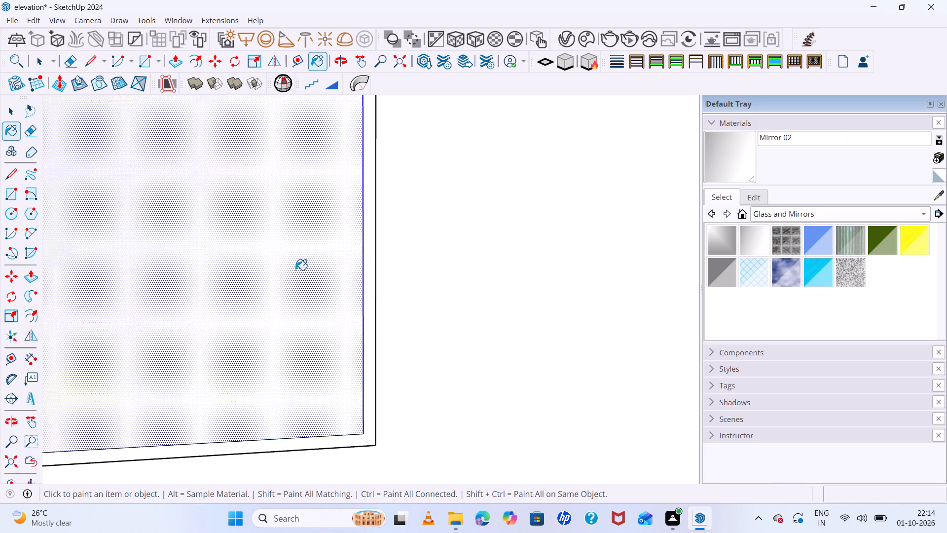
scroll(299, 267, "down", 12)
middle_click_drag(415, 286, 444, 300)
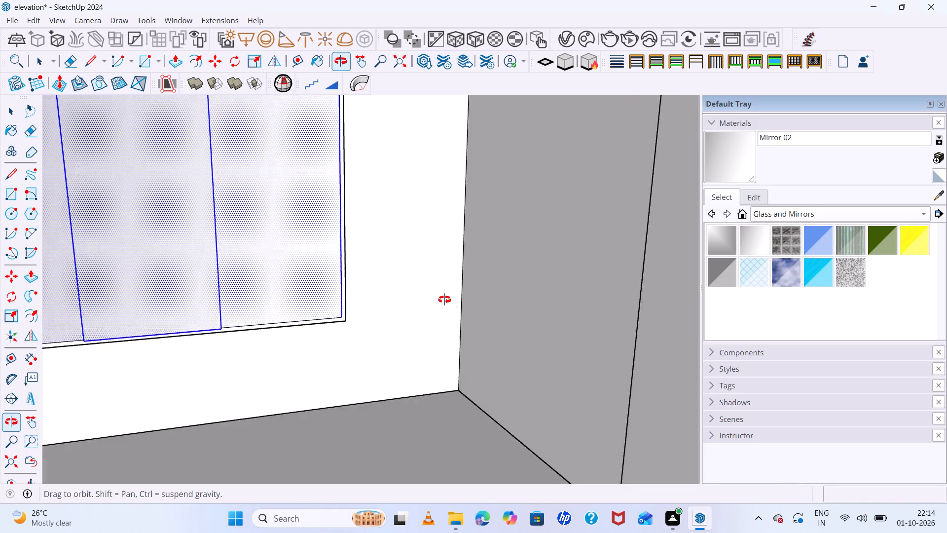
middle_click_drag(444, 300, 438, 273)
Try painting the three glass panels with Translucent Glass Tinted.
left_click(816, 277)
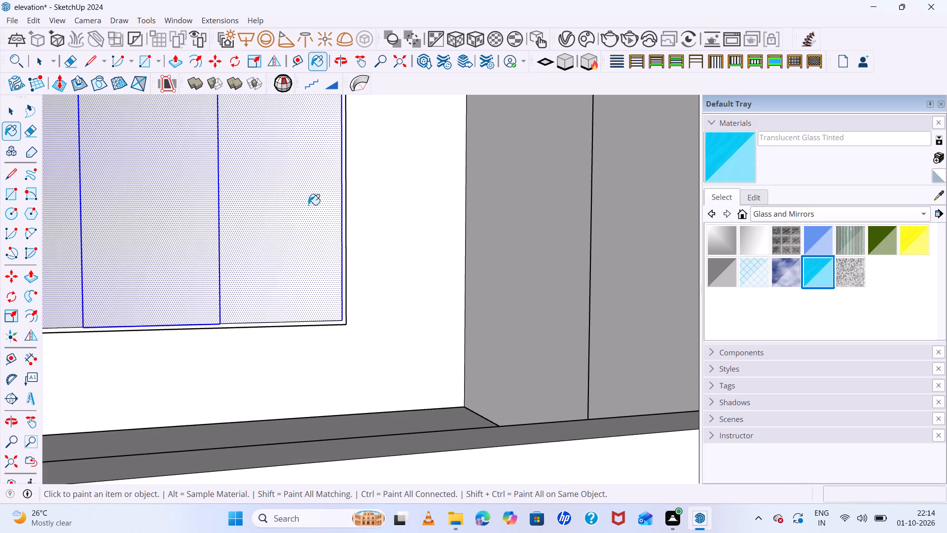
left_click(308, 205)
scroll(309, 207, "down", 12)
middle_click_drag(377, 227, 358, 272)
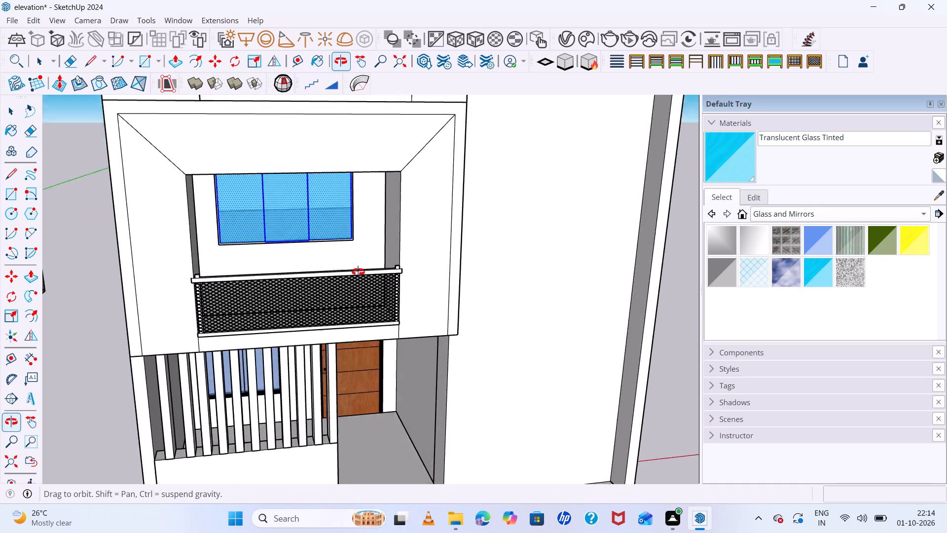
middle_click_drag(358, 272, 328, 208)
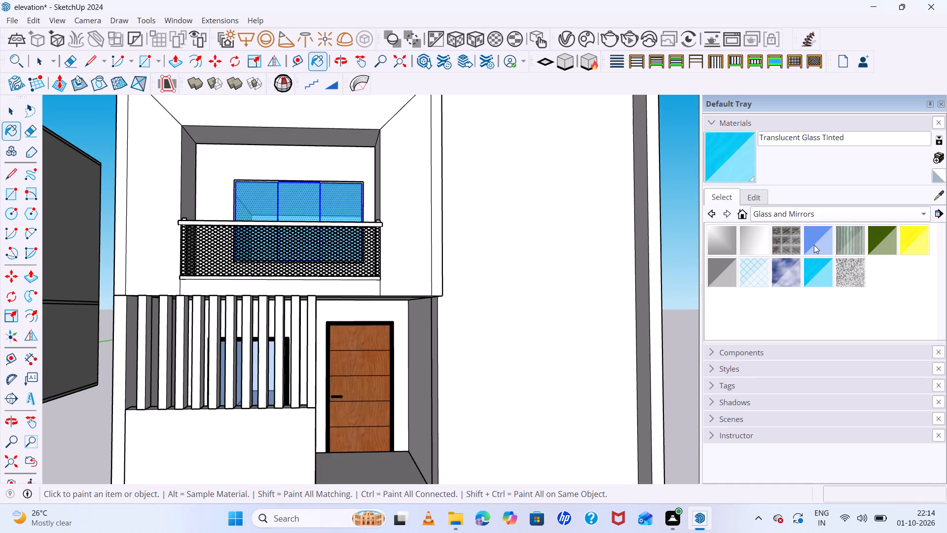
Repaint the three glass panels with Translucent Glass Blue from the Glass and Mirrors materials.
left_click(814, 245)
left_click(334, 201)
scroll(336, 208, "down", 5)
middle_click_drag(353, 211, 367, 253)
key("space")
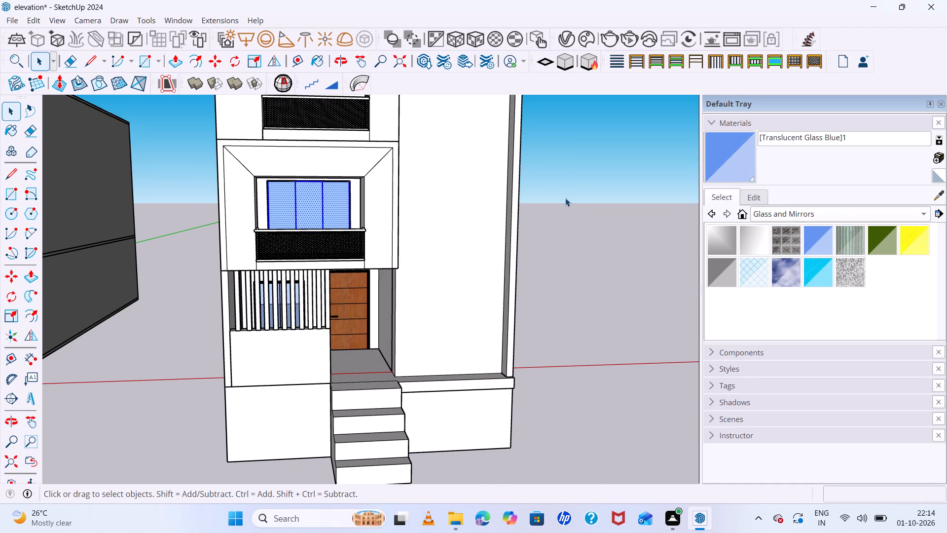
scroll(568, 199, "up", 7)
double_click(534, 217)
scroll(536, 212, "down", 7)
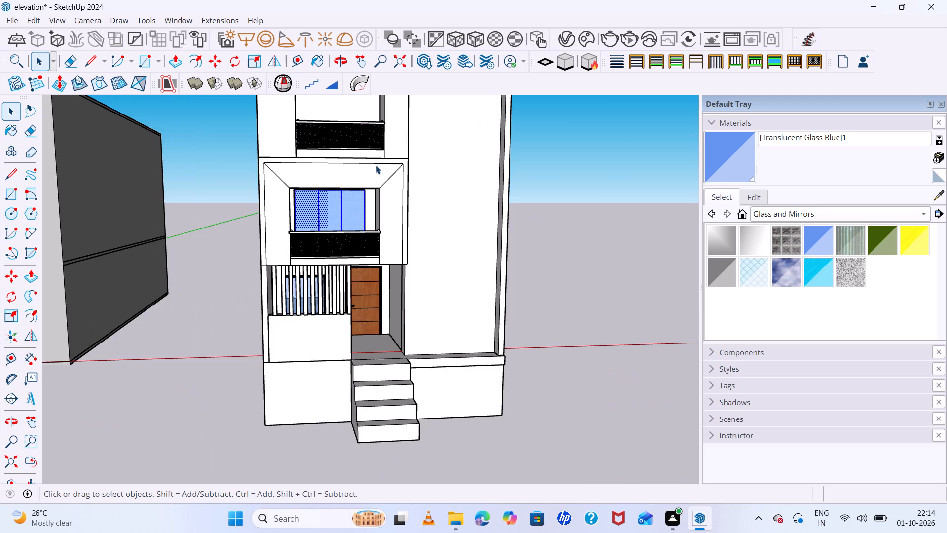
Paint the frame of the first-floor three-panel glass window with the grey Color M04 from the Colors materials.
scroll(373, 165, "up", 6)
scroll(332, 211, "up", 9)
scroll(376, 196, "up", 11)
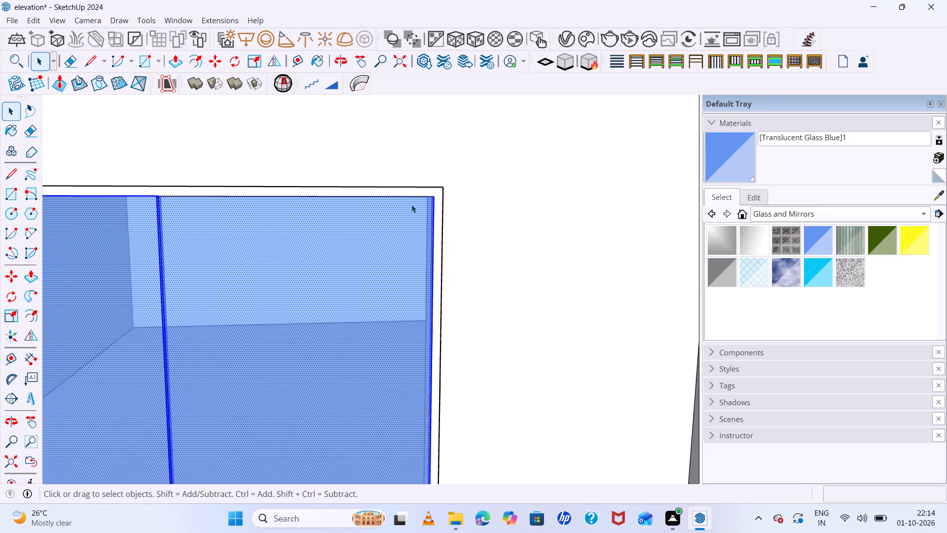
scroll(411, 204, "up", 2)
key("space")
left_click(447, 190)
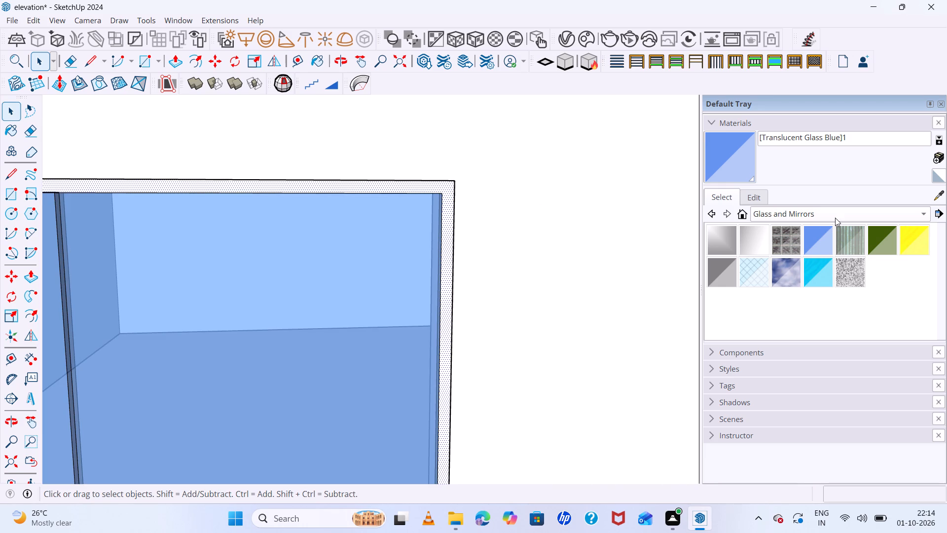
left_click(819, 214)
scroll(811, 275, "down", 3)
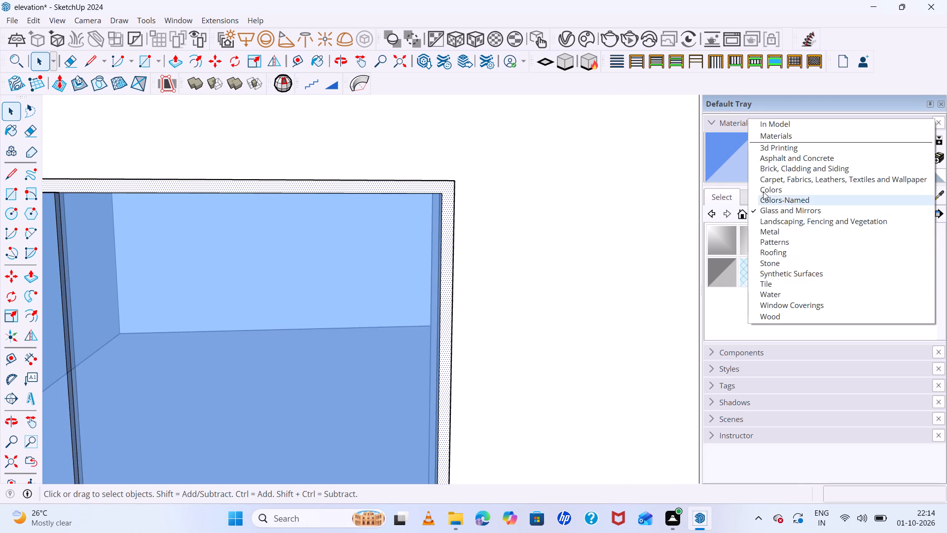
scroll(763, 191, "up", 4)
left_click(770, 191)
scroll(794, 269, "down", 1)
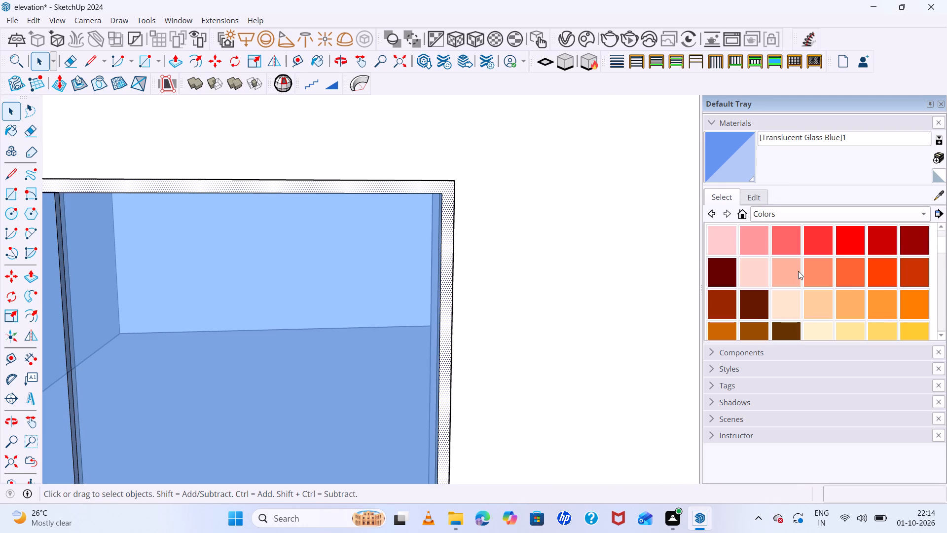
scroll(803, 284, "down", 17)
scroll(790, 266, "up", 3)
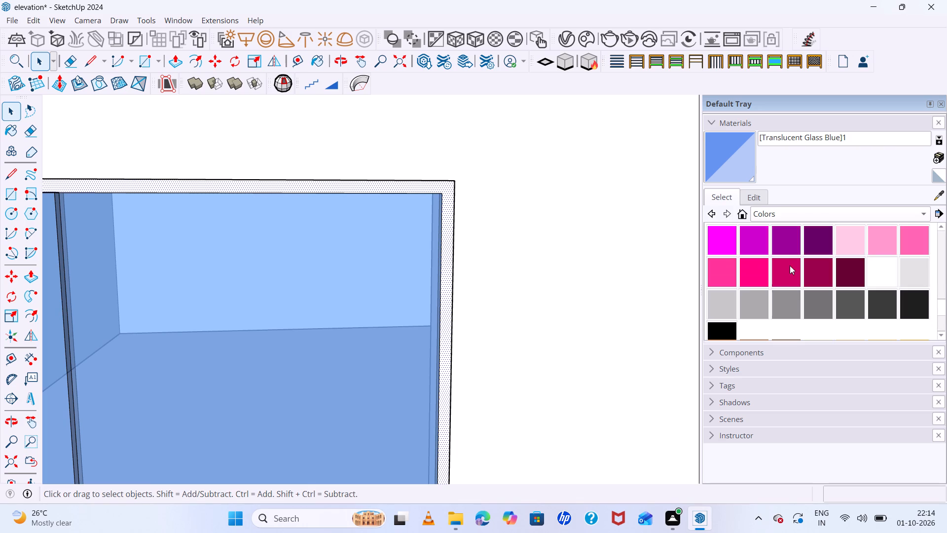
left_click(851, 310)
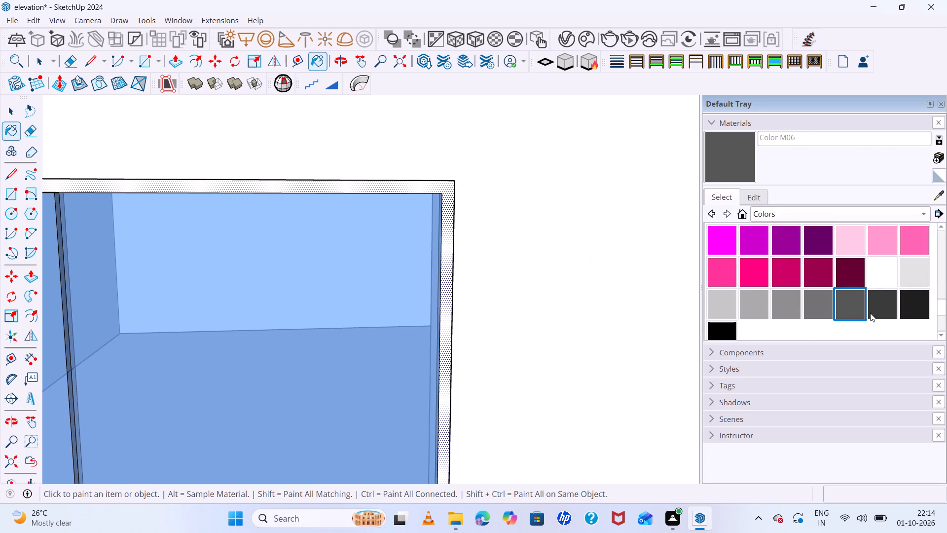
left_click(910, 279)
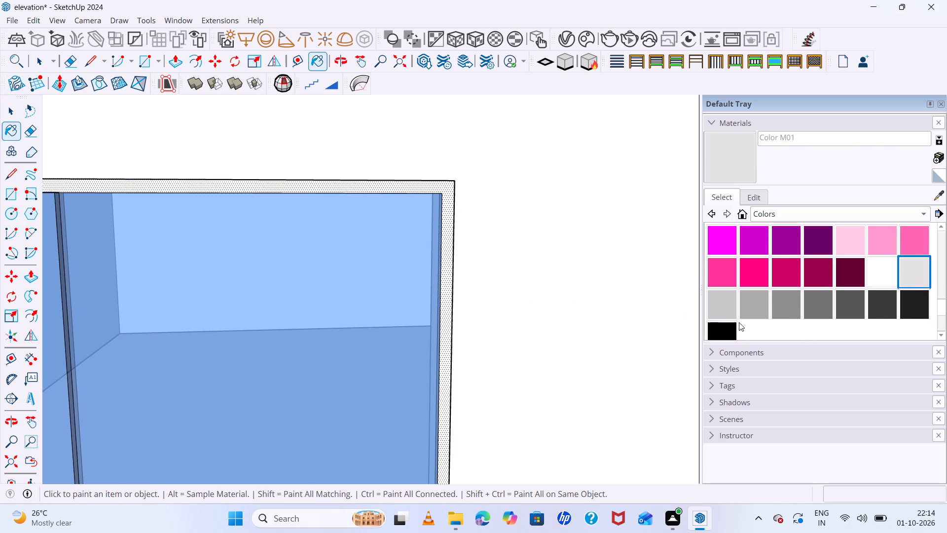
left_click(800, 309)
left_click(445, 189)
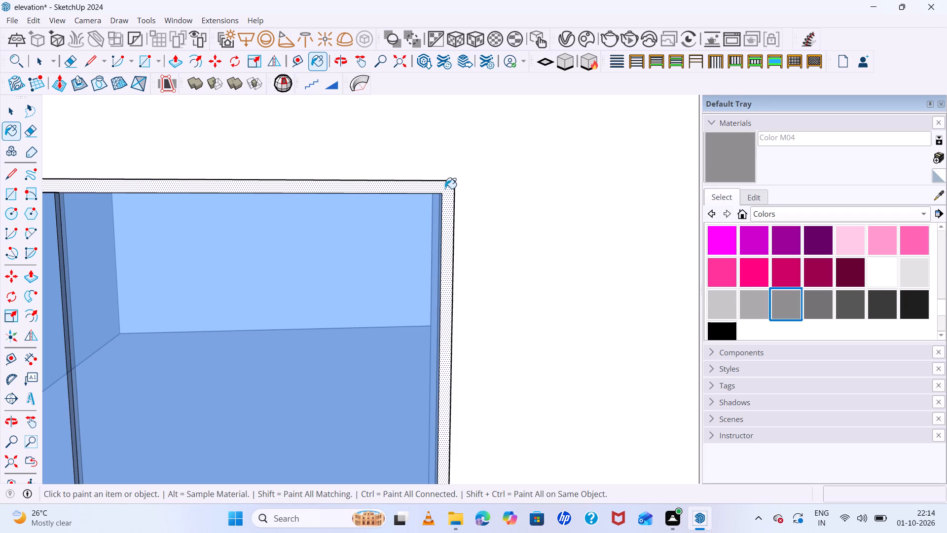
Examine the painted window frame and its glass panels up close, and review the white building's whole front elevation.
scroll(455, 212, "down", 20)
scroll(455, 212, "down", 4)
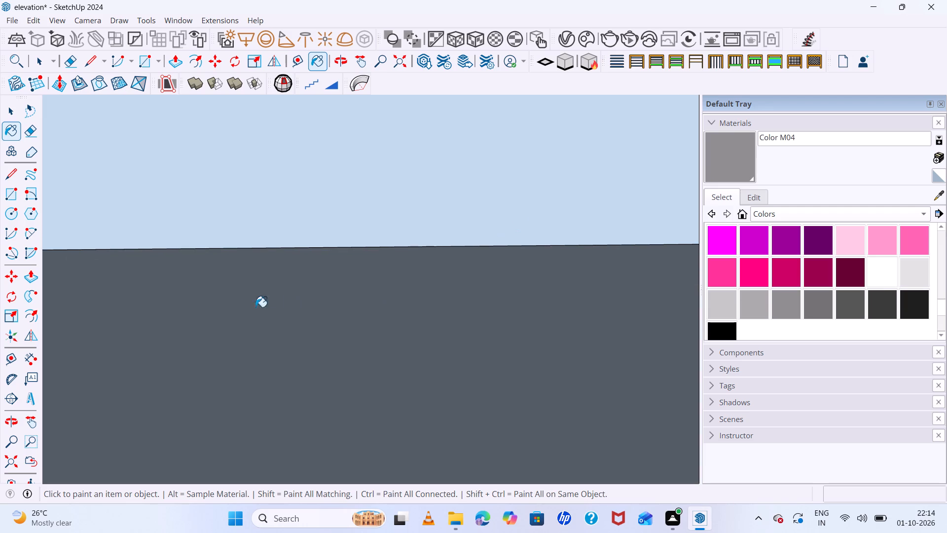
left_click(10, 462)
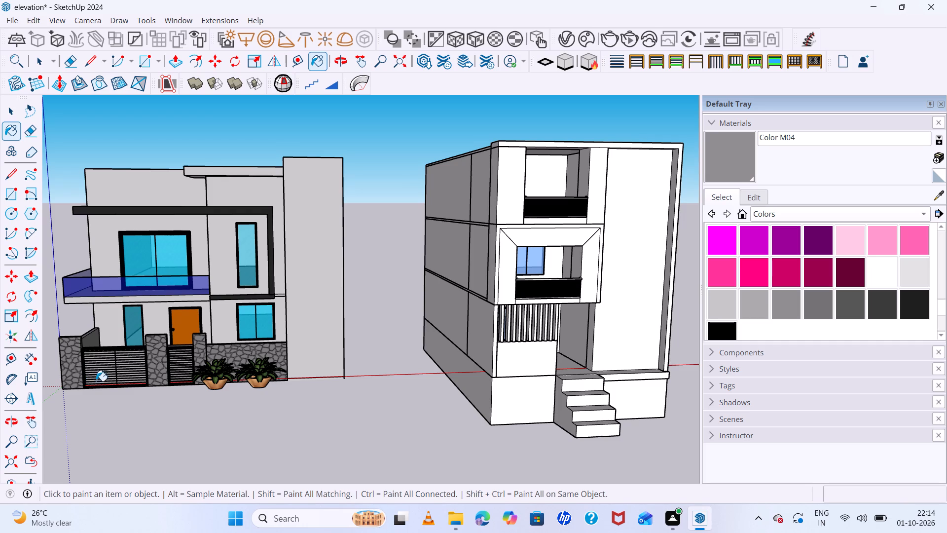
key("space")
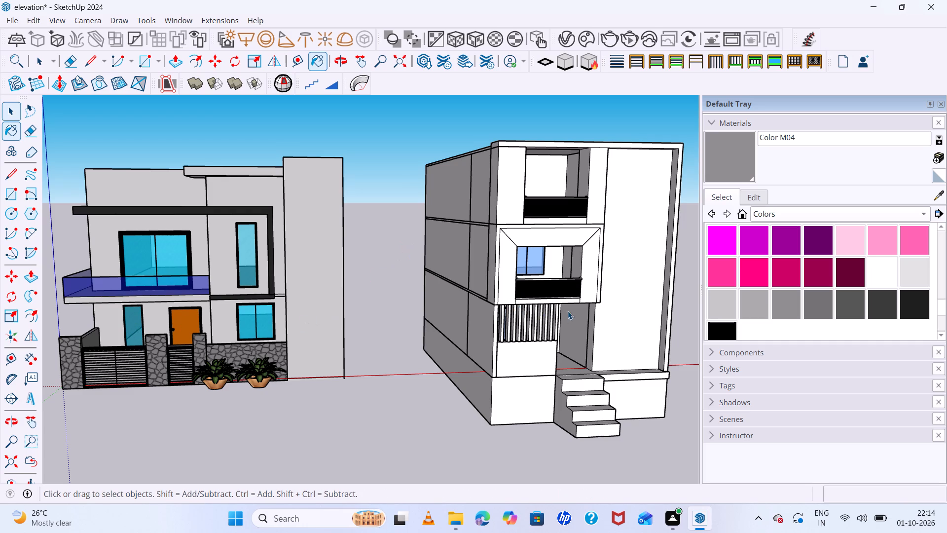
scroll(457, 276, "down", 12)
middle_click_drag(601, 313, 547, 299)
scroll(450, 291, "up", 5)
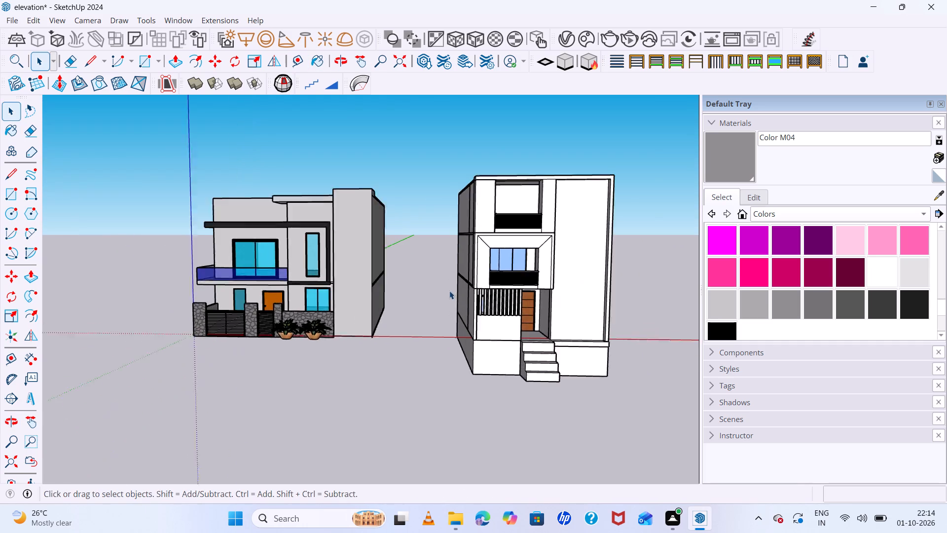
scroll(449, 291, "up", 10)
scroll(546, 258, "up", 17)
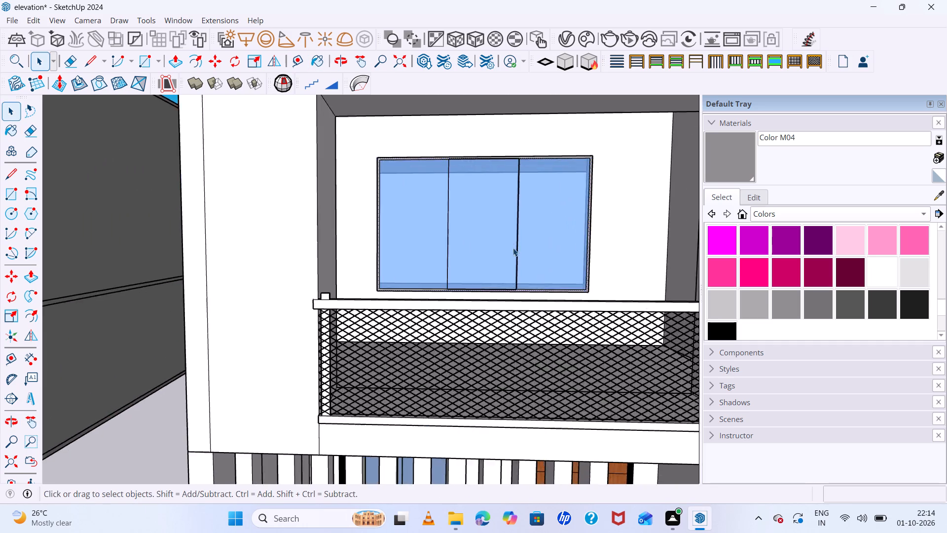
scroll(513, 248, "up", 4)
middle_click_drag(515, 256, 511, 249)
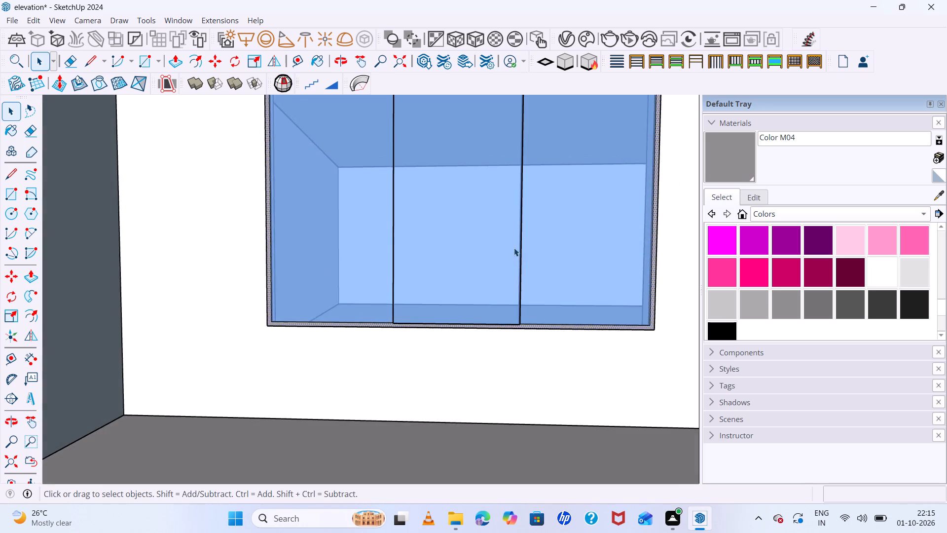
scroll(514, 248, "down", 7)
scroll(619, 248, "up", 11)
middle_click_drag(577, 265, 562, 296)
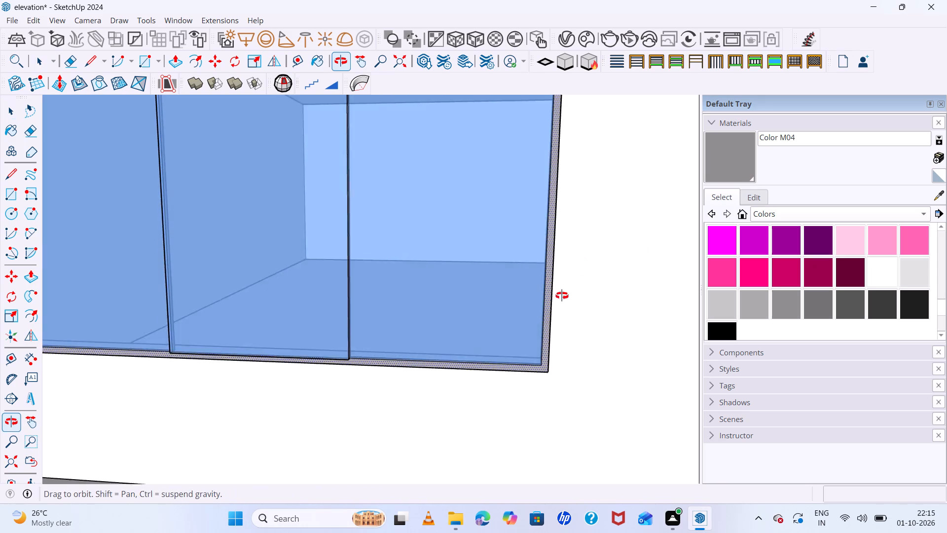
middle_click_drag(562, 296, 495, 371)
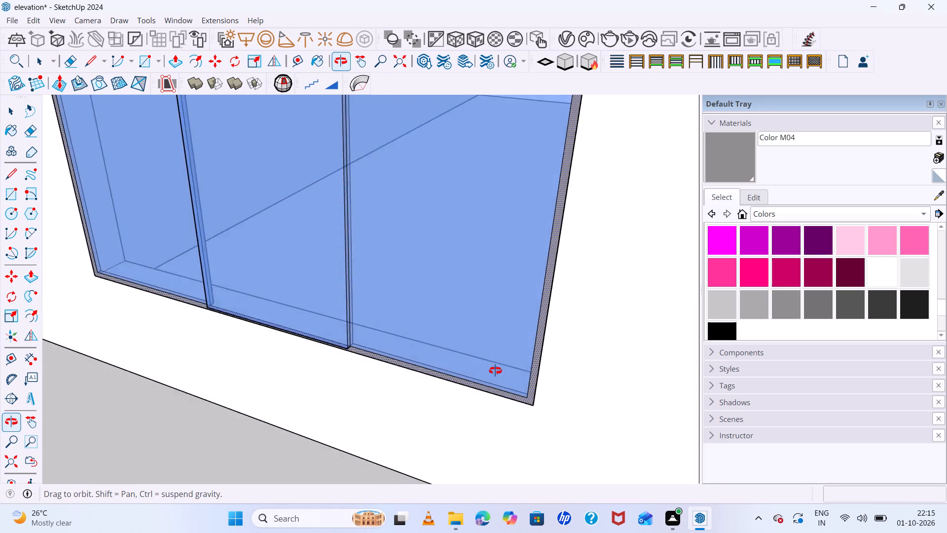
middle_click_drag(495, 371, 481, 369)
middle_click_drag(478, 369, 473, 369)
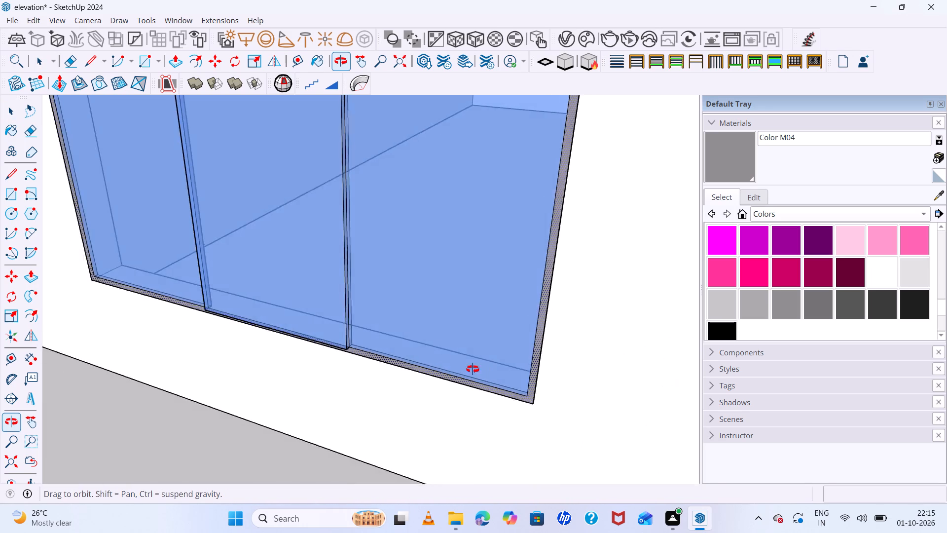
middle_click_drag(473, 369, 465, 369)
middle_click_drag(460, 370, 386, 348)
scroll(394, 346, "up", 1)
scroll(402, 343, "down", 14)
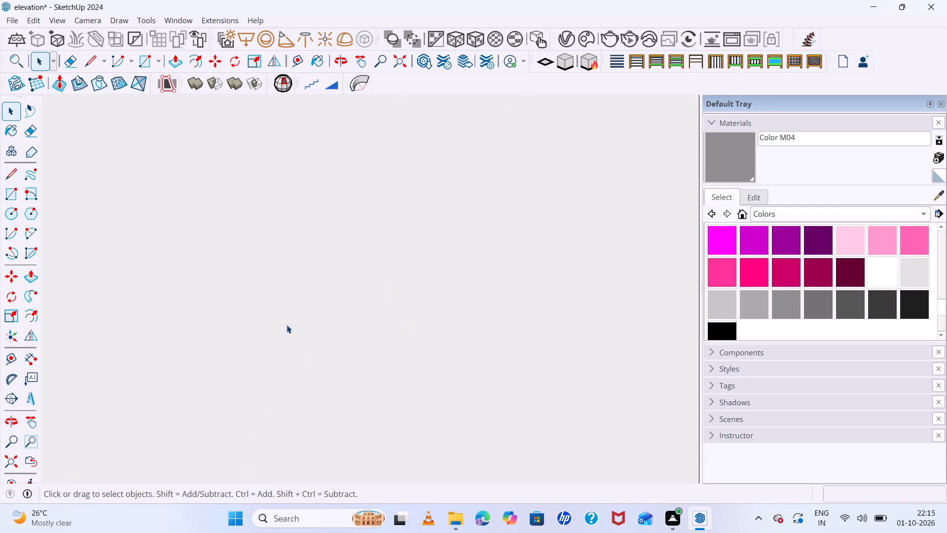
left_click(18, 467)
scroll(362, 405, "down", 13)
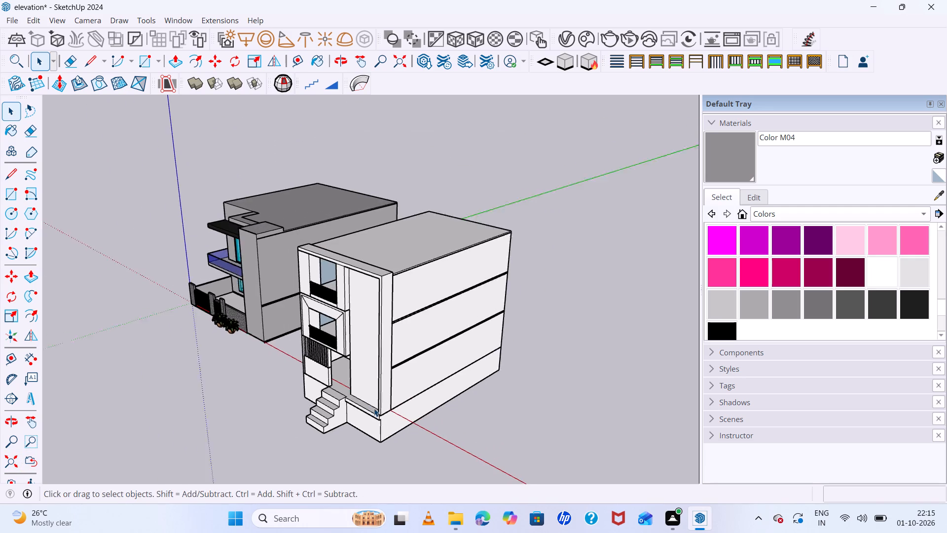
middle_click_drag(389, 415, 609, 283)
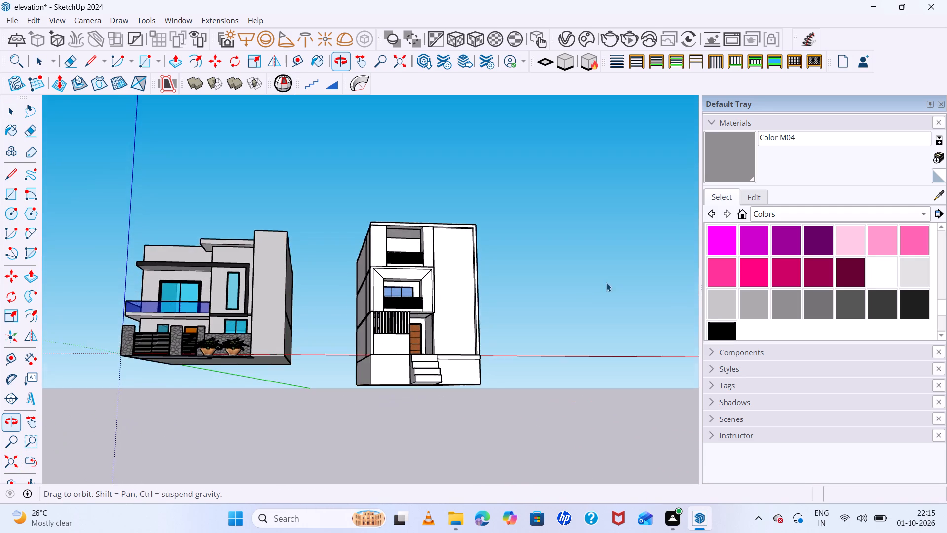
scroll(460, 309, "up", 15)
middle_click_drag(392, 306, 397, 393)
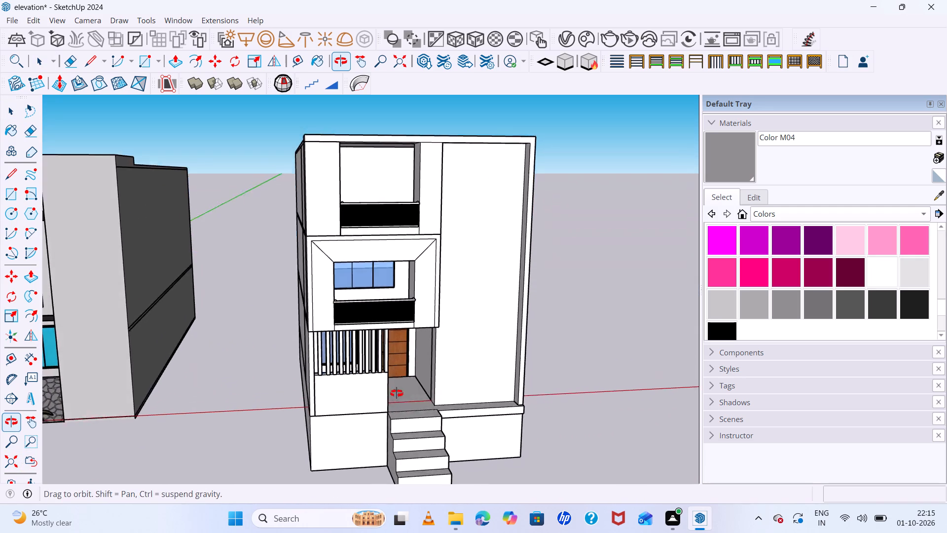
middle_click_drag(397, 393, 361, 343)
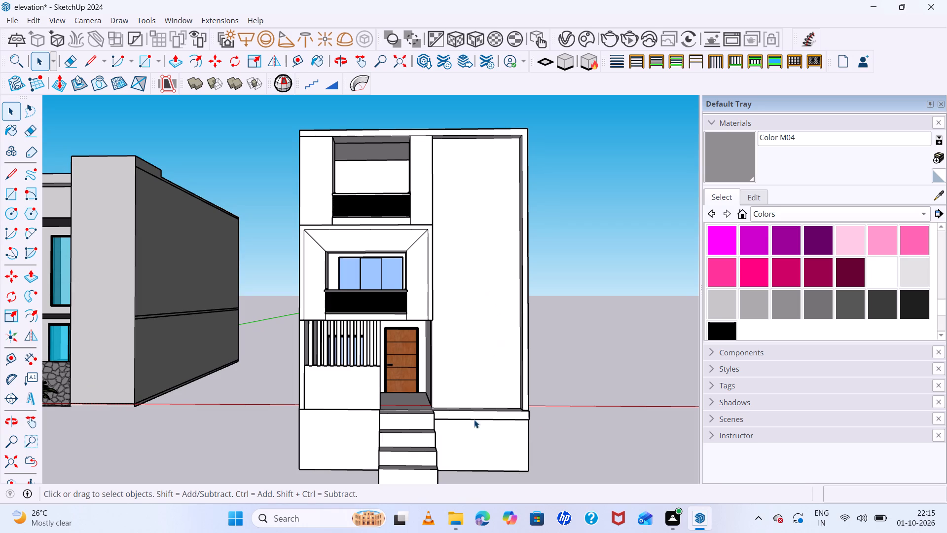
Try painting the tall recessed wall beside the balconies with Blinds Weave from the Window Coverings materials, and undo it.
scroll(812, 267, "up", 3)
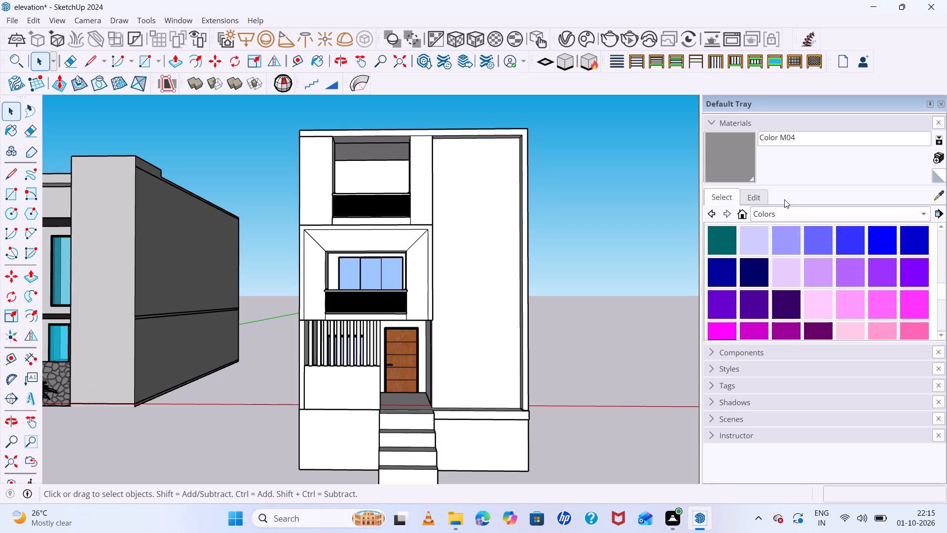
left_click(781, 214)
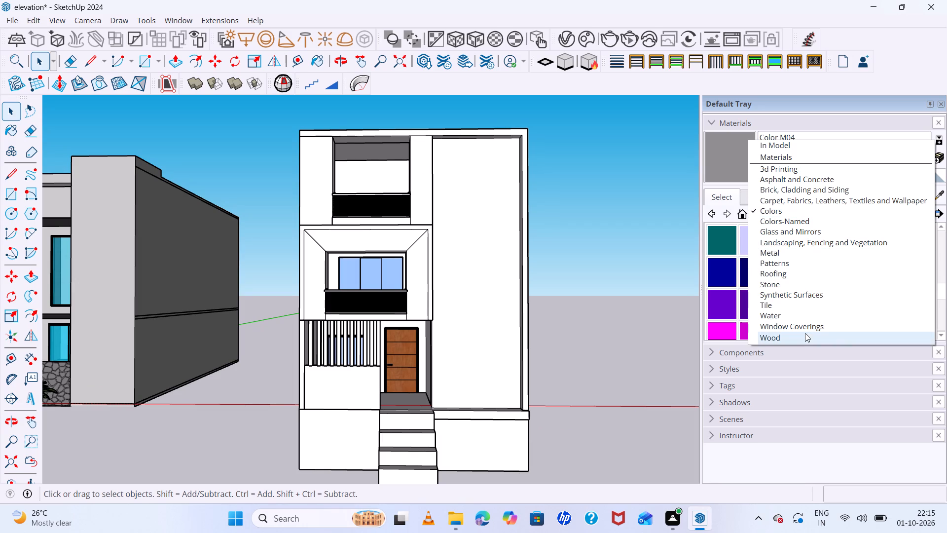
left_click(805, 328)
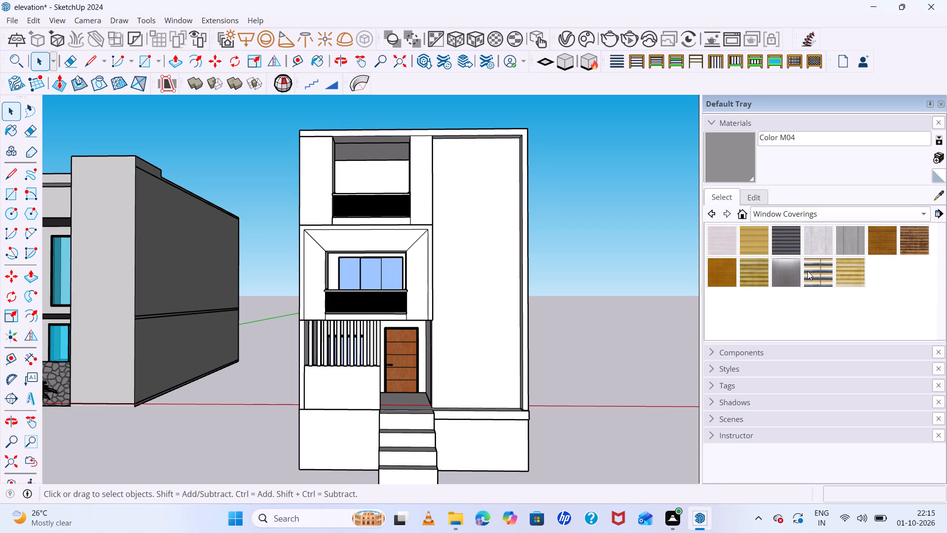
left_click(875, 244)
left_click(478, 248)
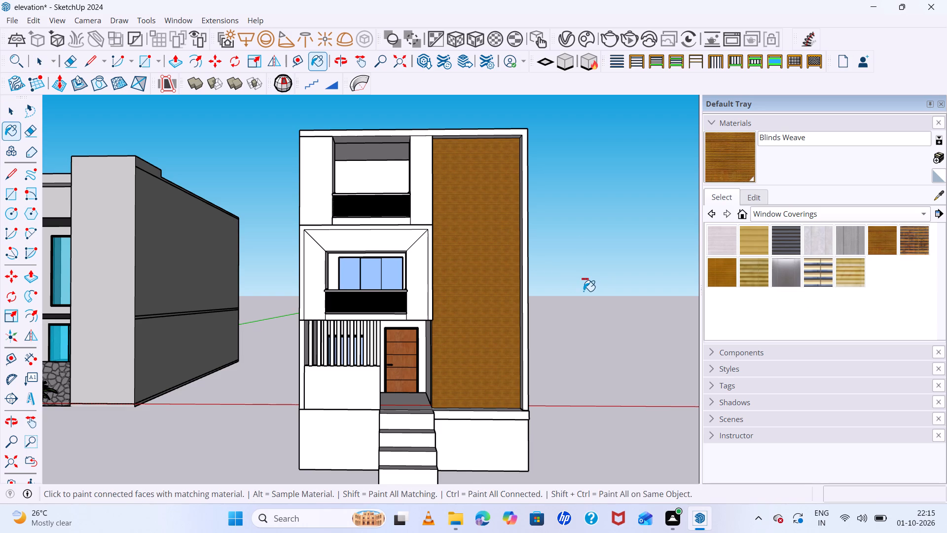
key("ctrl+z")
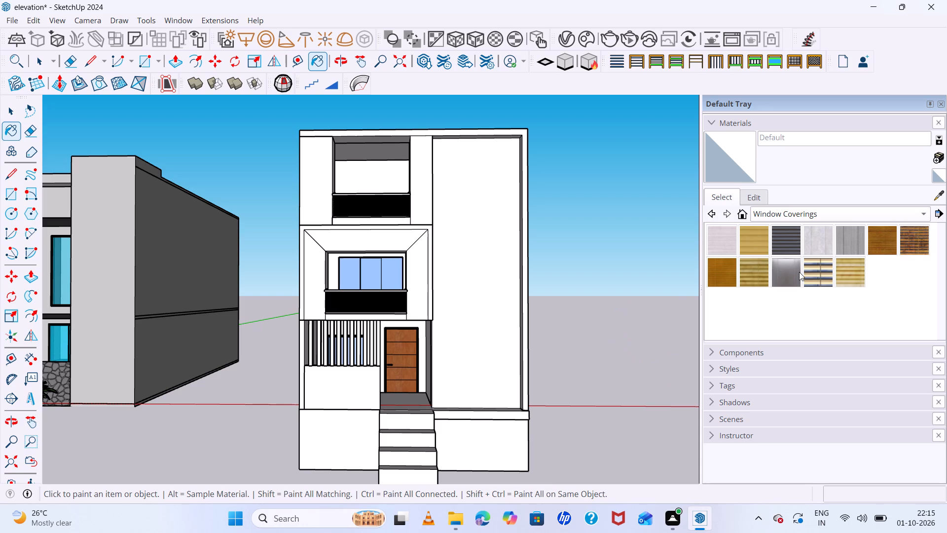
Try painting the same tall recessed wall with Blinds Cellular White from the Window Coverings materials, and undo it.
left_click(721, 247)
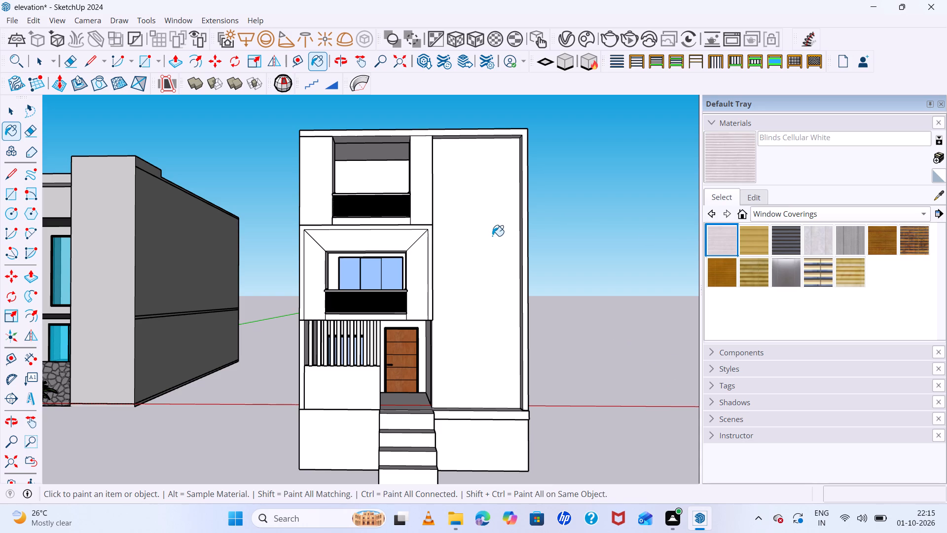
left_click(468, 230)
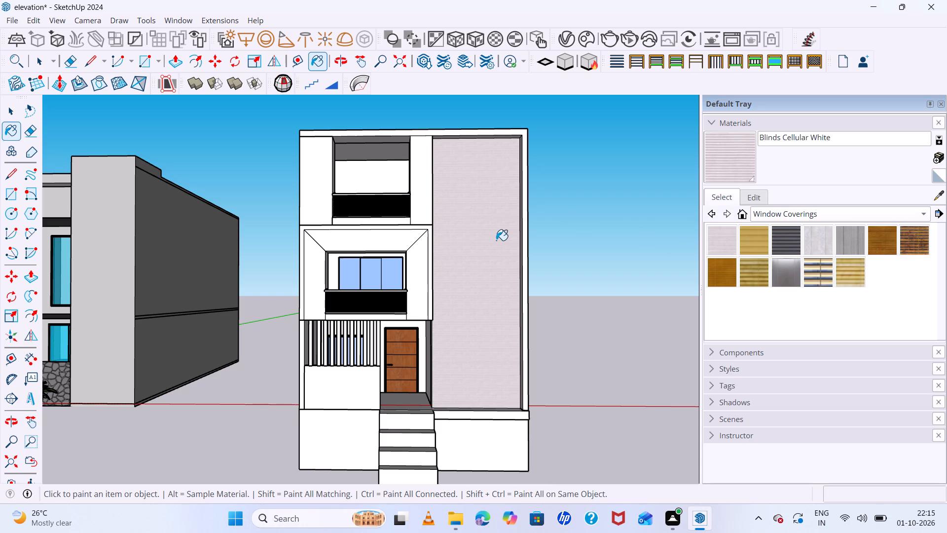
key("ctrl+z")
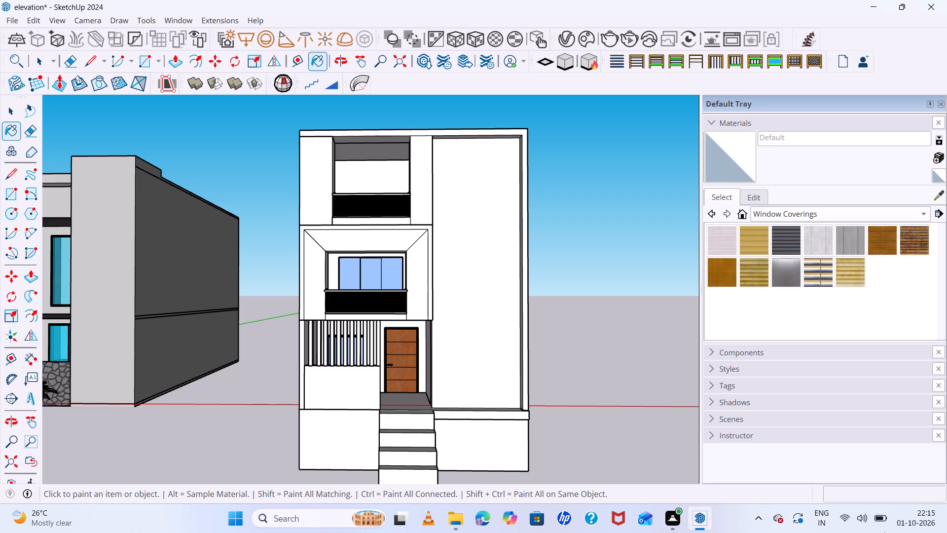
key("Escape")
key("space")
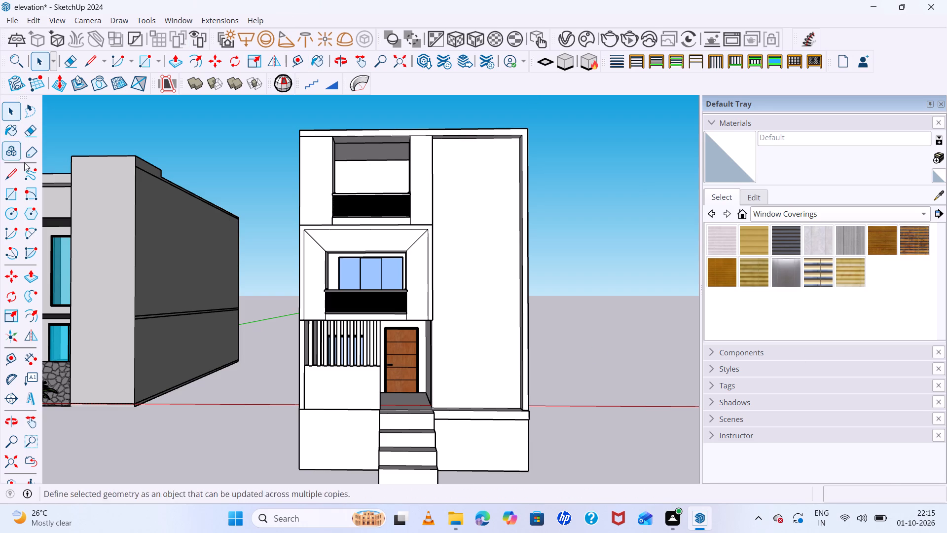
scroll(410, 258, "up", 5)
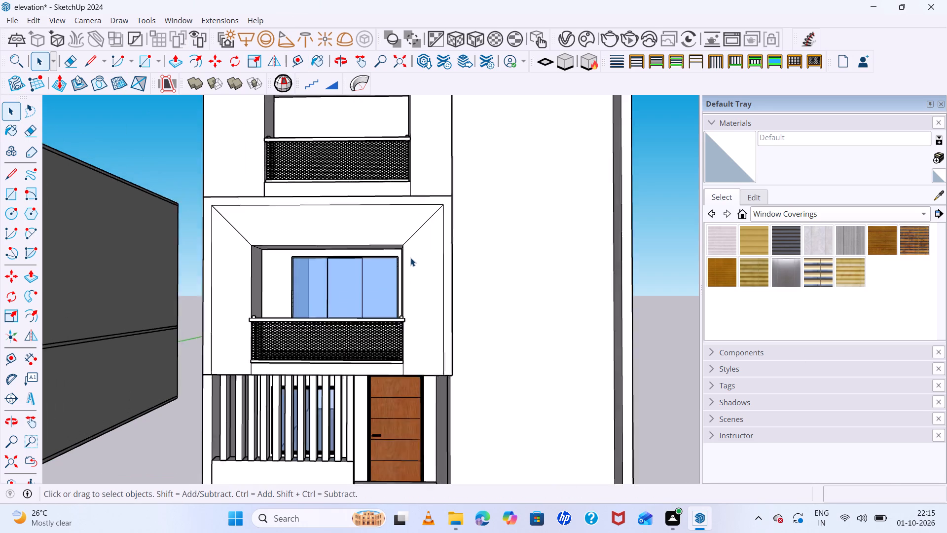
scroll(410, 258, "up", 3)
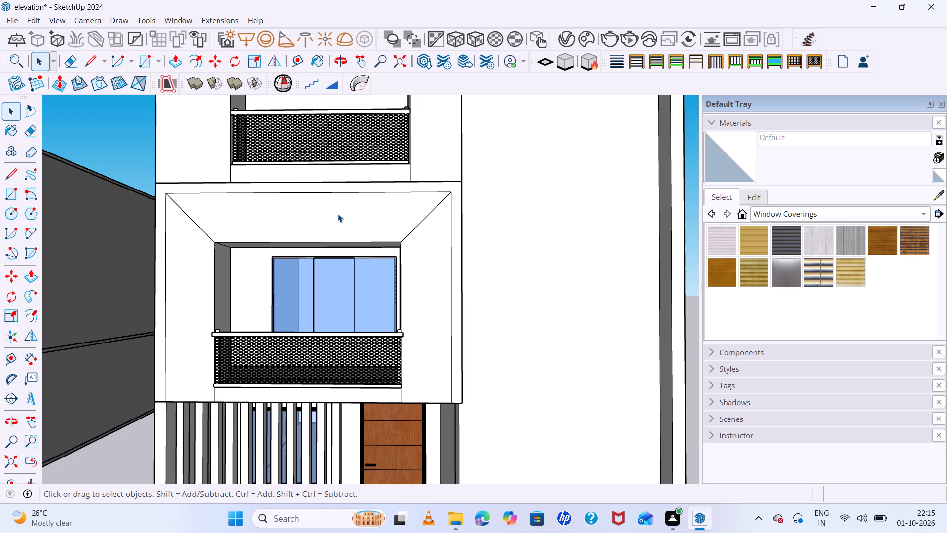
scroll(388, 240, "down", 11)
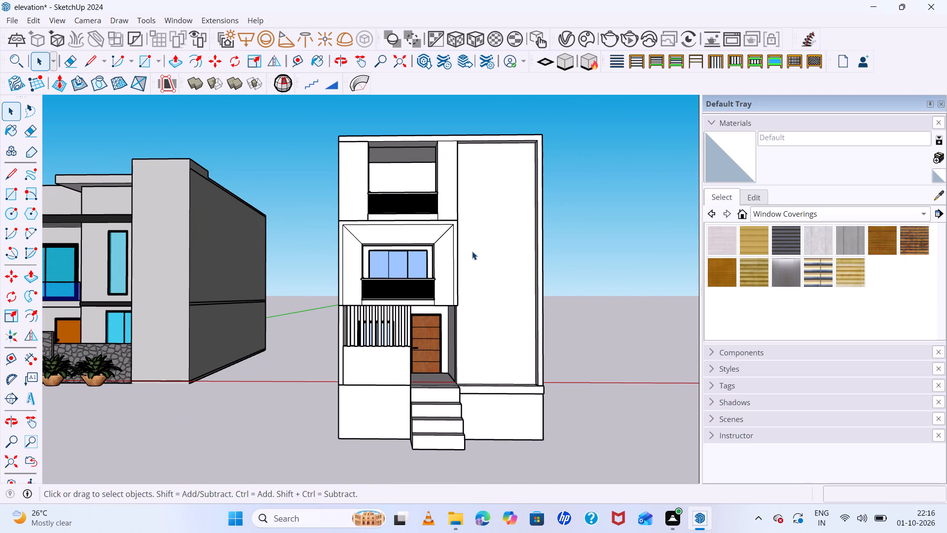
Draw a tall rectangle about 18' high and 5' wide on the upper part of the recessed wall beside the balconies.
key("r")
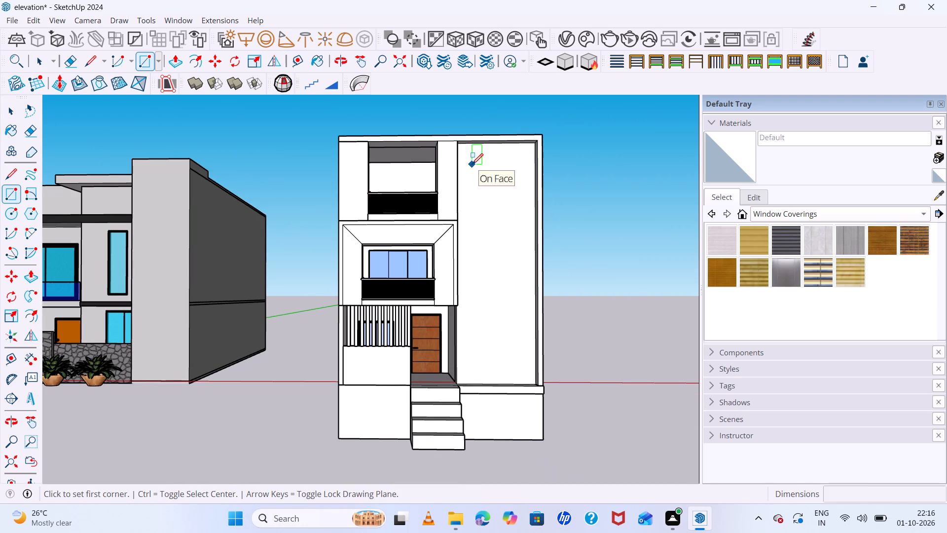
left_click(472, 164)
scroll(538, 281, "down", 2)
scroll(516, 299, "up", 2)
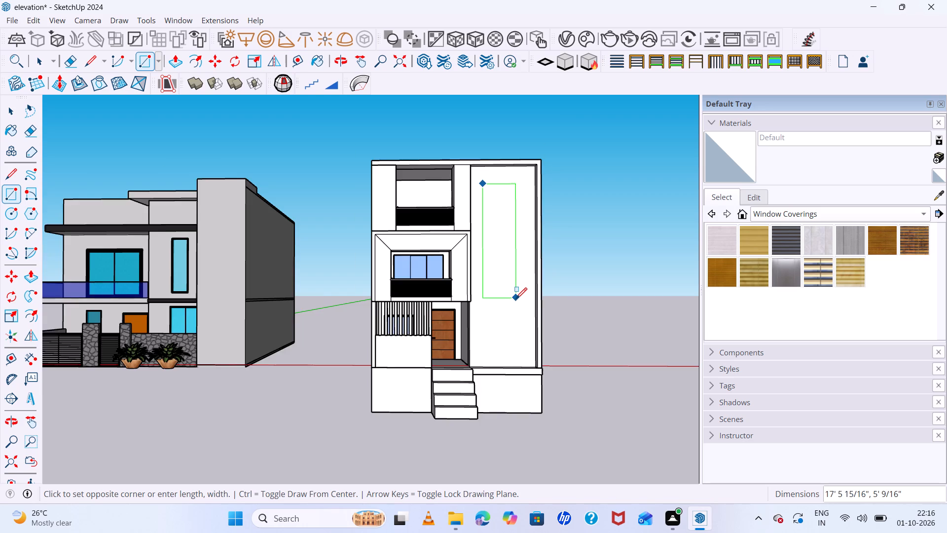
scroll(516, 299, "up", 2)
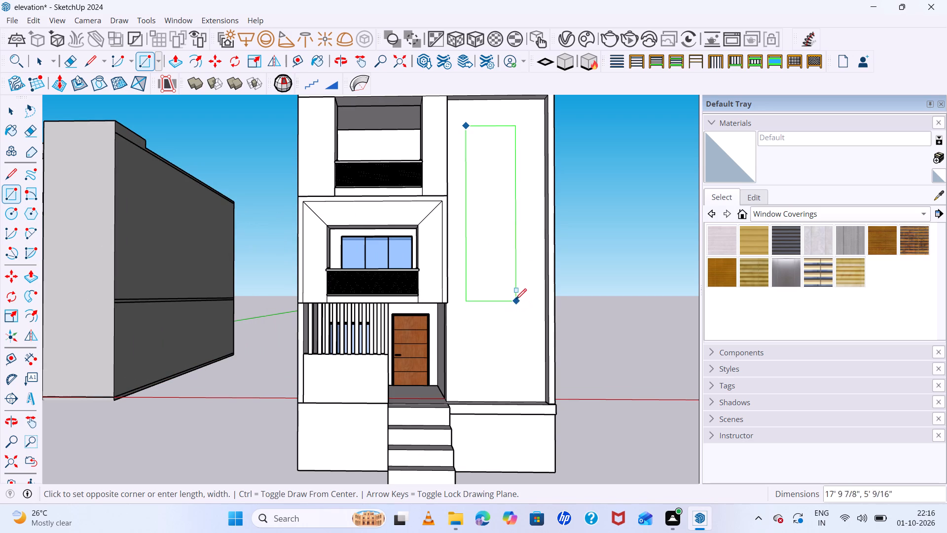
left_click(520, 309)
Move the tall rectangle about 1' 4" diagonally upward on the recessed wall, and about 8" more along the red axis.
key("space")
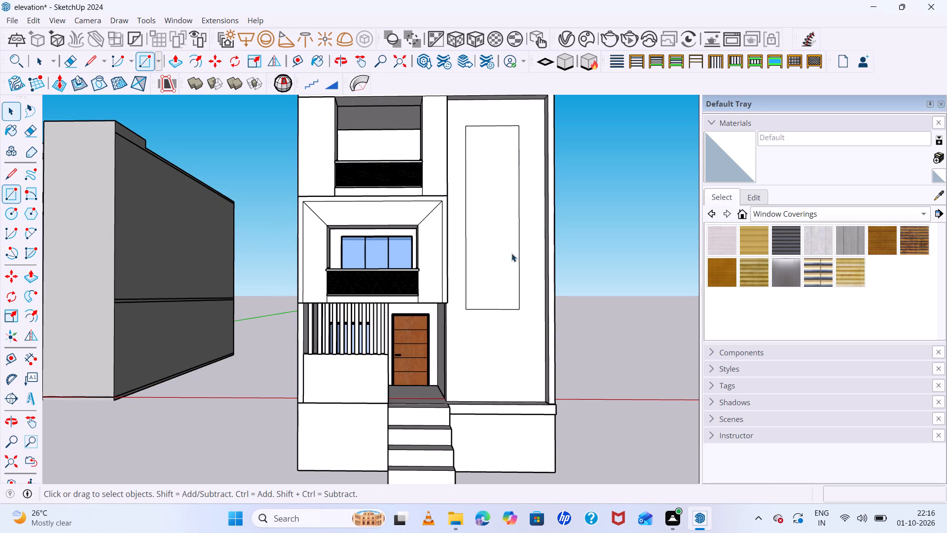
left_click(496, 241)
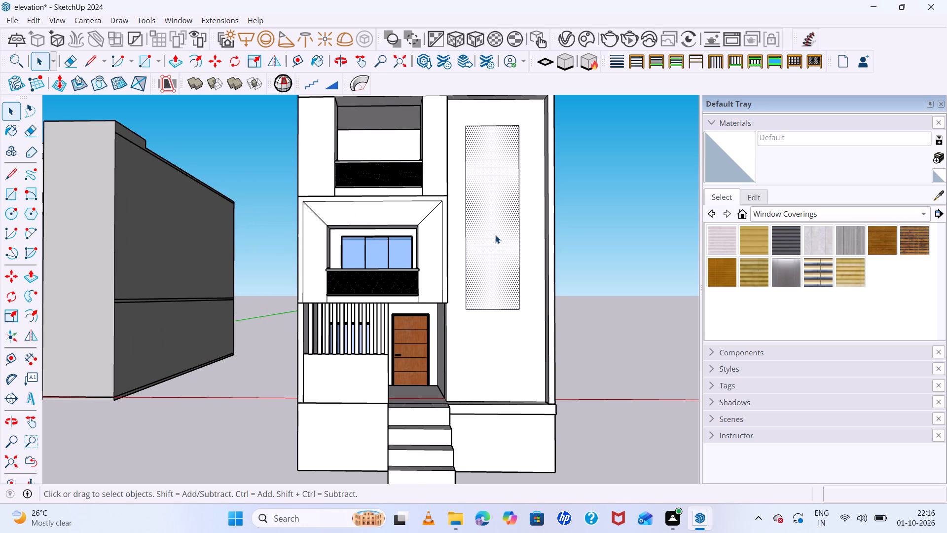
key("m")
scroll(482, 108, "up", 1)
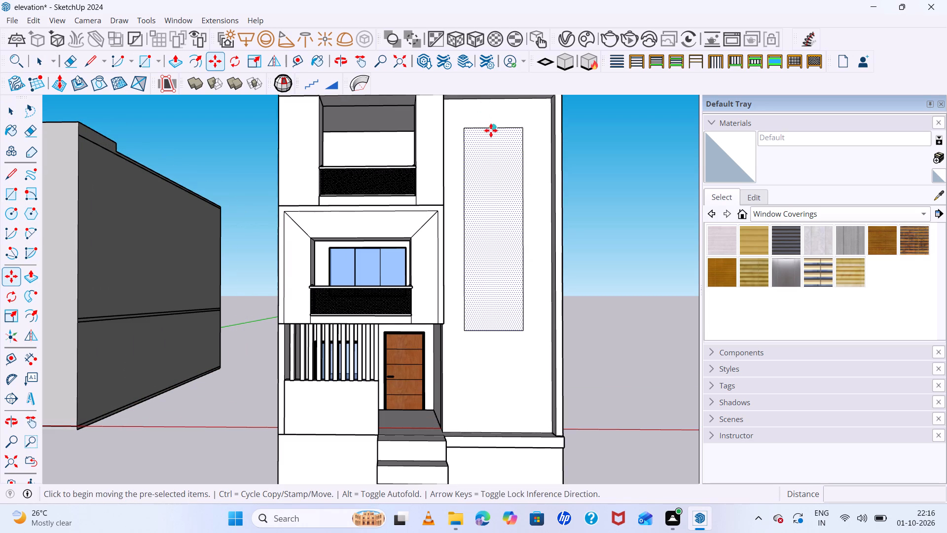
left_click(491, 128)
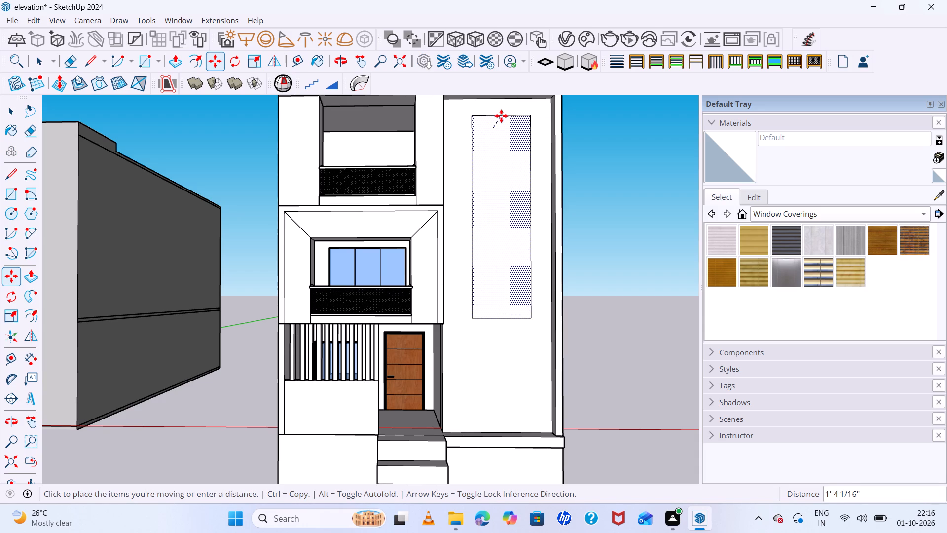
left_click(501, 116)
scroll(489, 137, "down", 7)
scroll(504, 120, "up", 13)
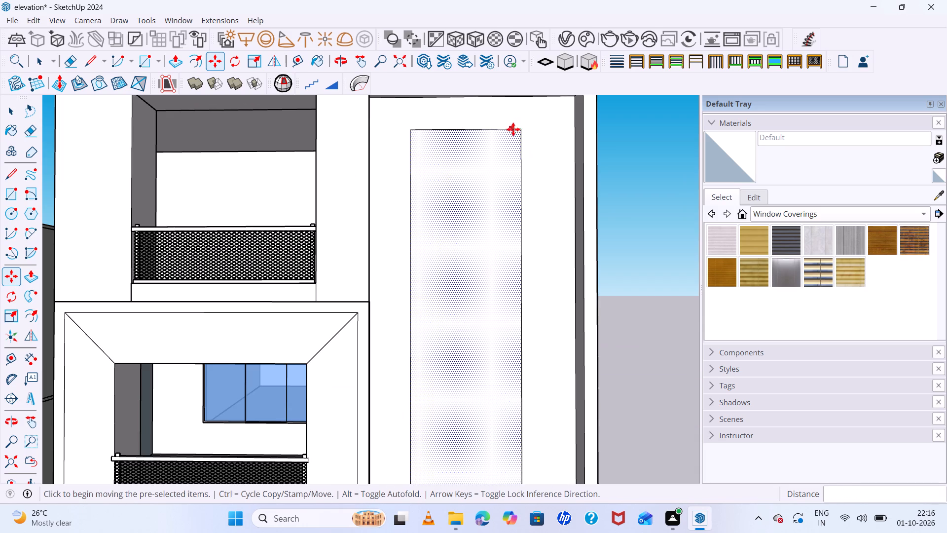
left_click(519, 129)
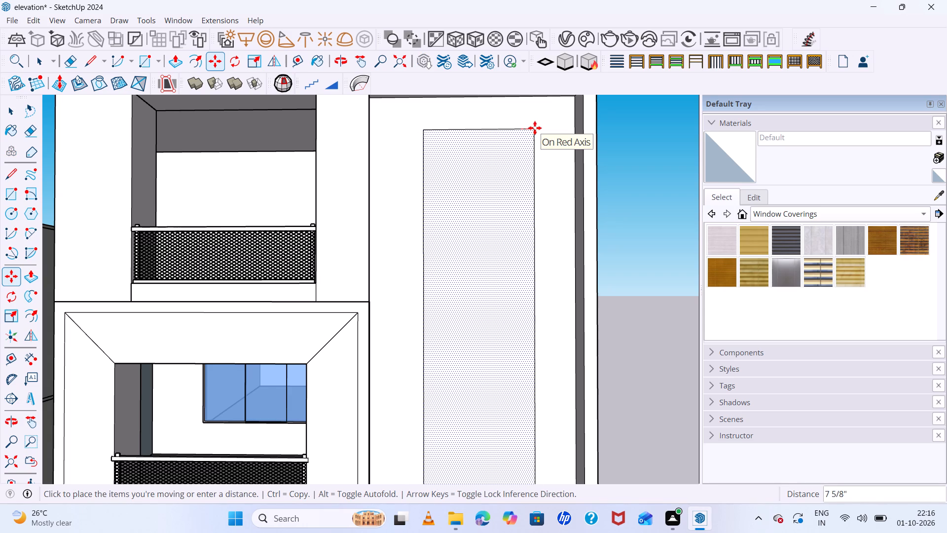
left_click(535, 127)
scroll(503, 147, "down", 13)
middle_click_drag(504, 176, 500, 249)
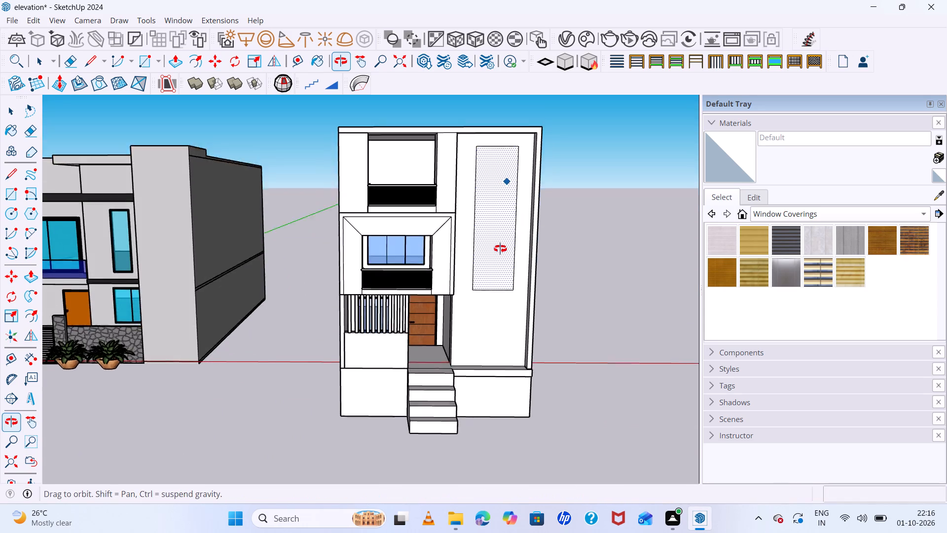
middle_click_drag(500, 249, 495, 164)
scroll(495, 164, "down", 1)
key("space")
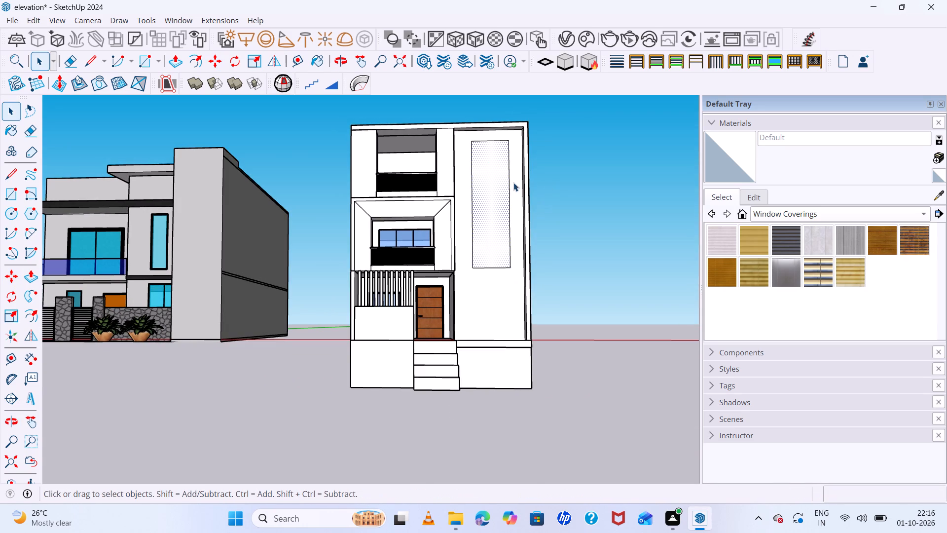
Examine the white building's balconies, first-floor surround and tall recessed wall up close and as a whole elevation.
scroll(514, 177, "up", 7)
left_click(517, 172)
scroll(499, 205, "down", 7)
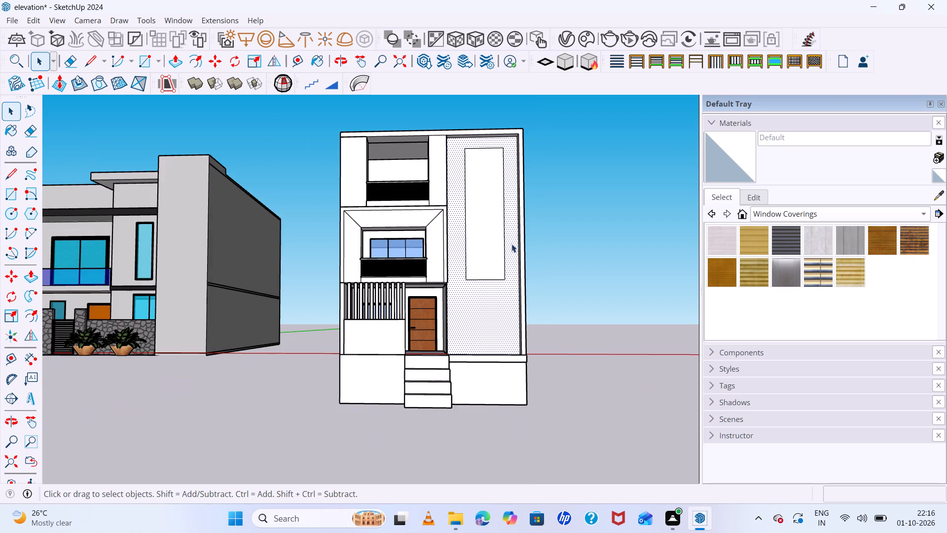
middle_click_drag(512, 265, 508, 317)
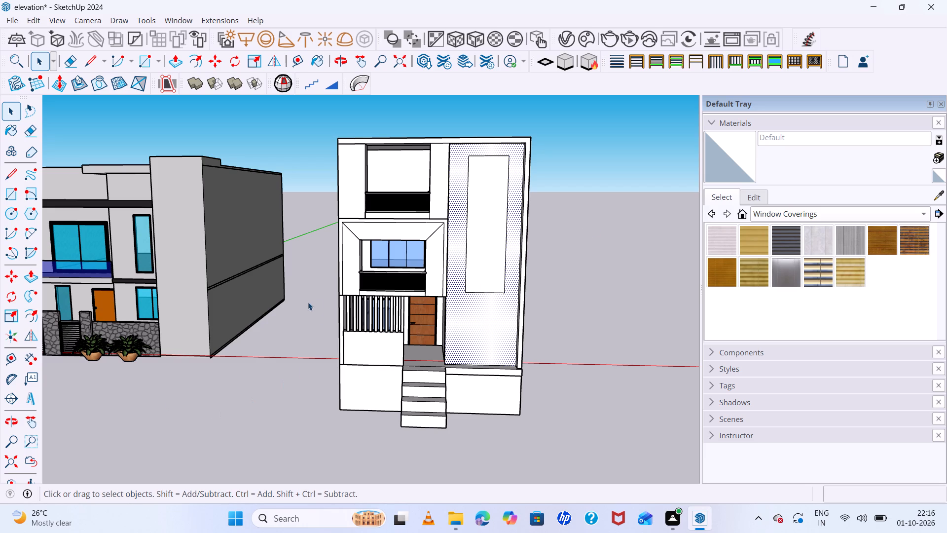
scroll(493, 215, "up", 7)
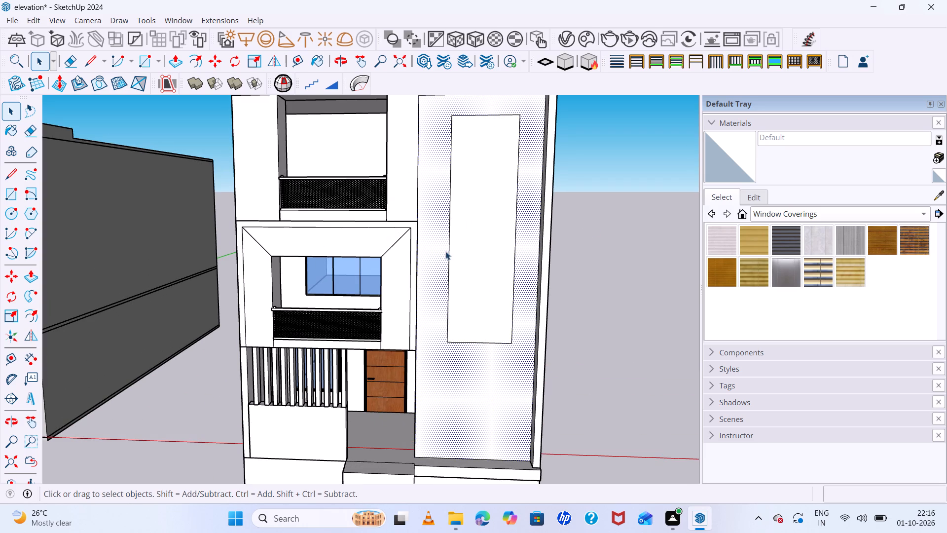
scroll(242, 227, "up", 8)
middle_click_drag(386, 211, 439, 243)
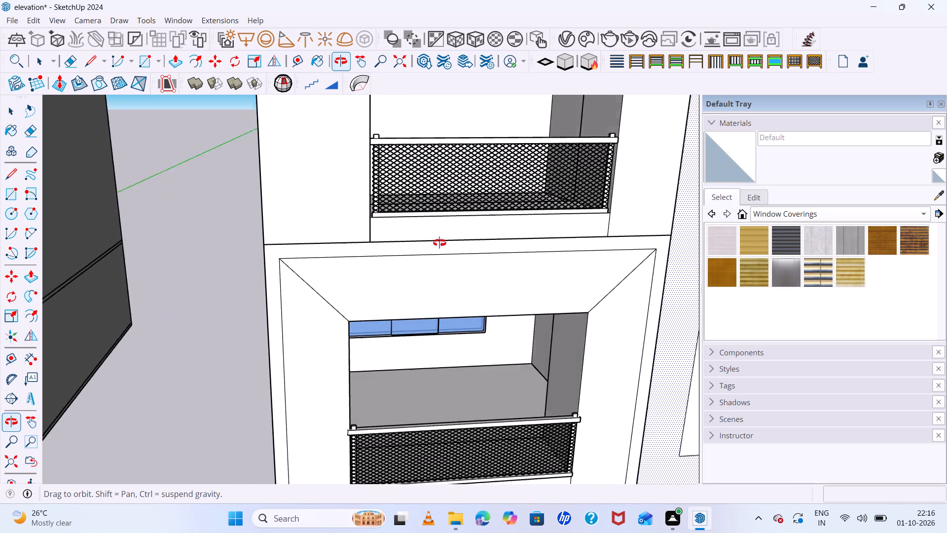
middle_click_drag(439, 243, 393, 238)
scroll(281, 242, "up", 1)
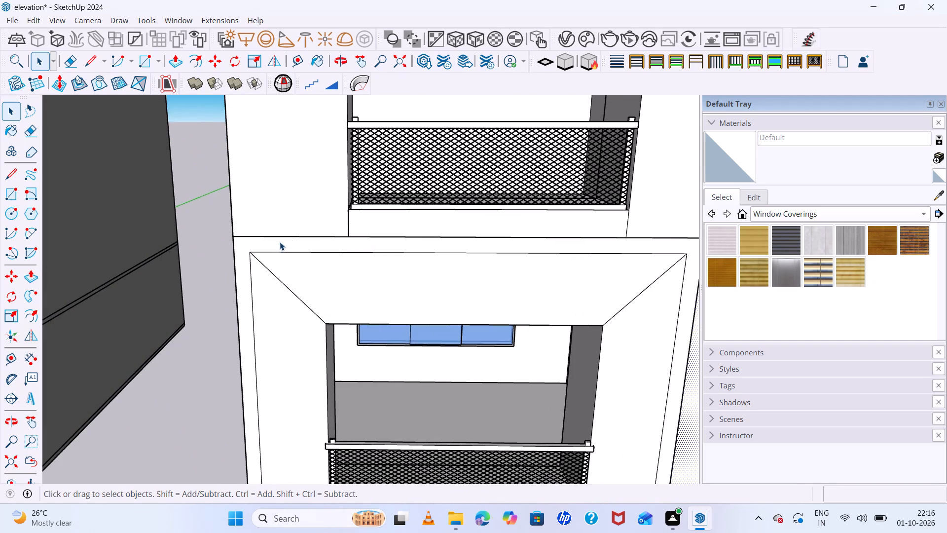
scroll(279, 242, "down", 20)
scroll(279, 242, "down", 4)
middle_click_drag(348, 265, 346, 232)
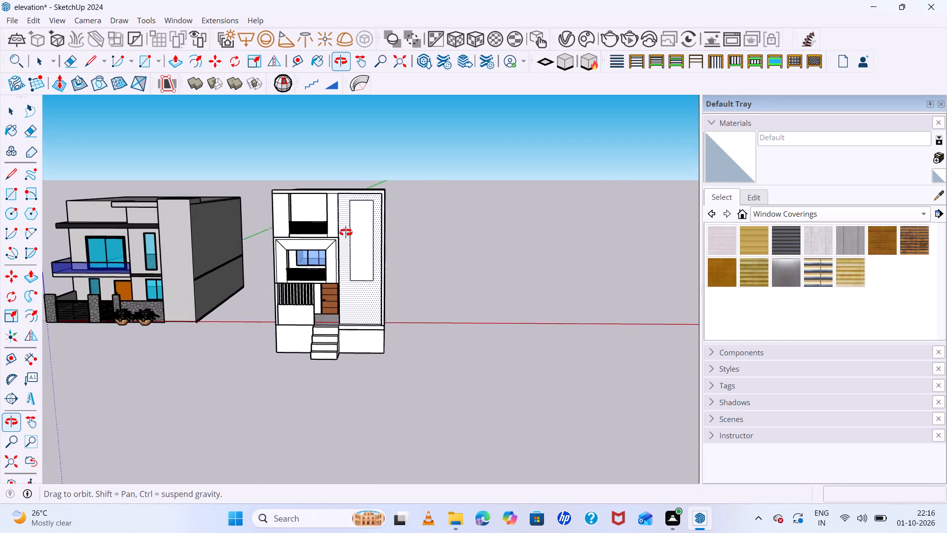
middle_click_drag(346, 232, 346, 227)
scroll(380, 248, "up", 19)
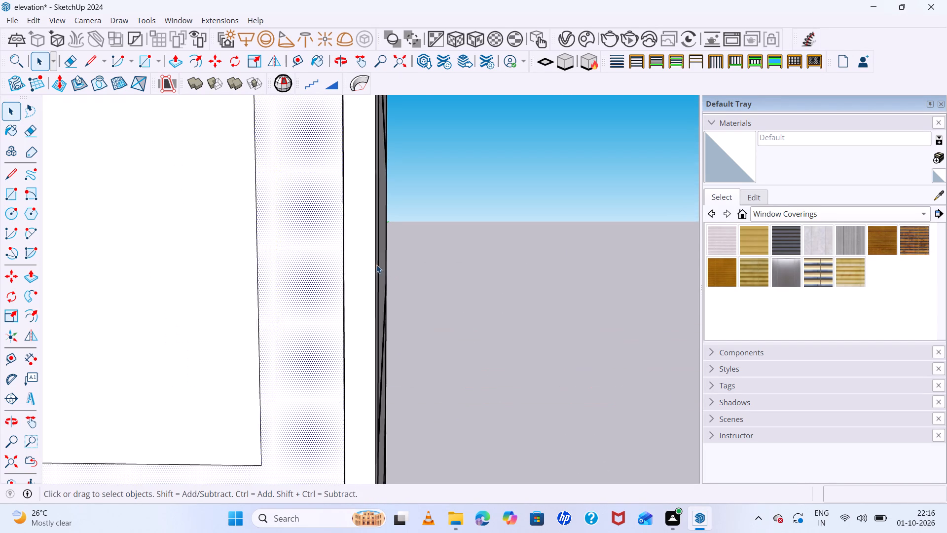
scroll(376, 265, "up", 3)
scroll(376, 265, "down", 17)
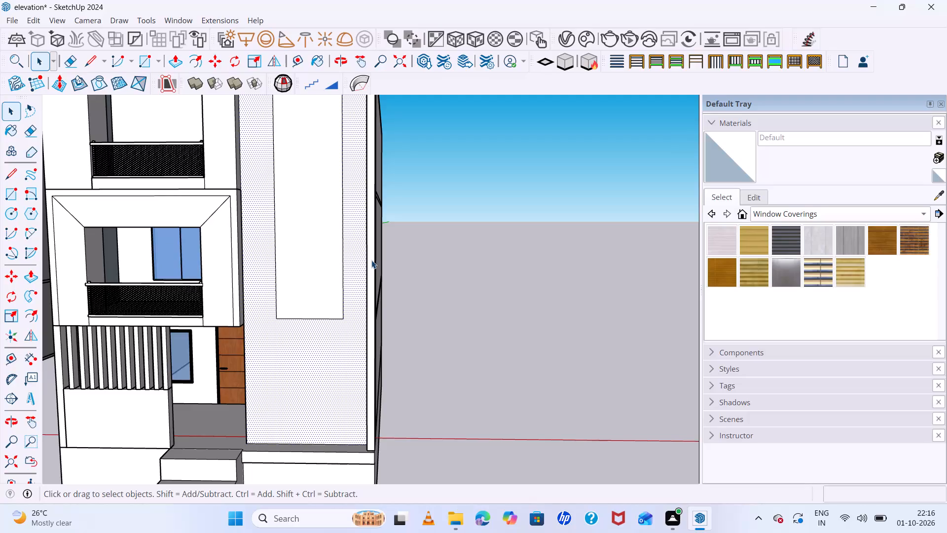
scroll(349, 317, "down", 6)
scroll(304, 321, "down", 4)
middle_click_drag(303, 315, 304, 276)
scroll(287, 314, "up", 11)
Push/Pull the tall rectangle outward from the recessed wall by 4", and by a further 11 5/8".
middle_click_drag(292, 336, 366, 329)
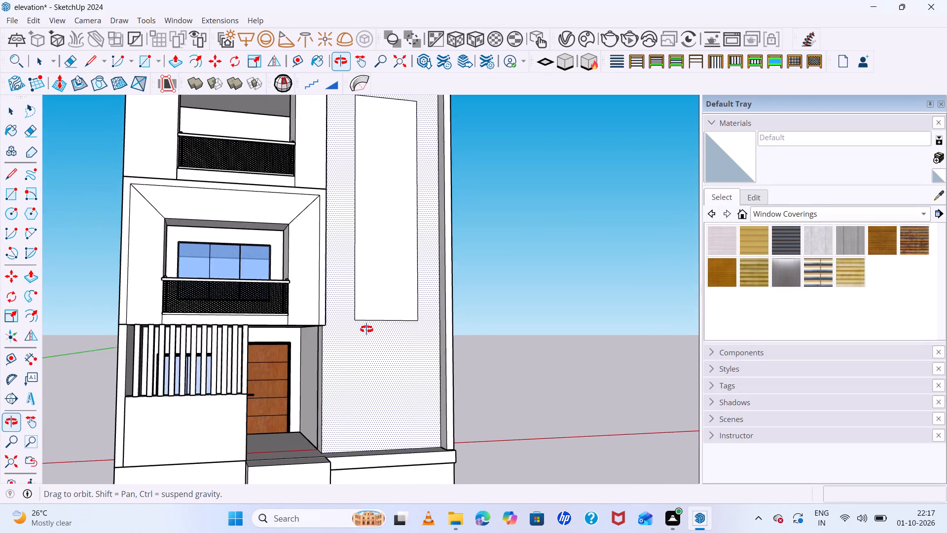
middle_click_drag(366, 329, 368, 299)
left_click(381, 292)
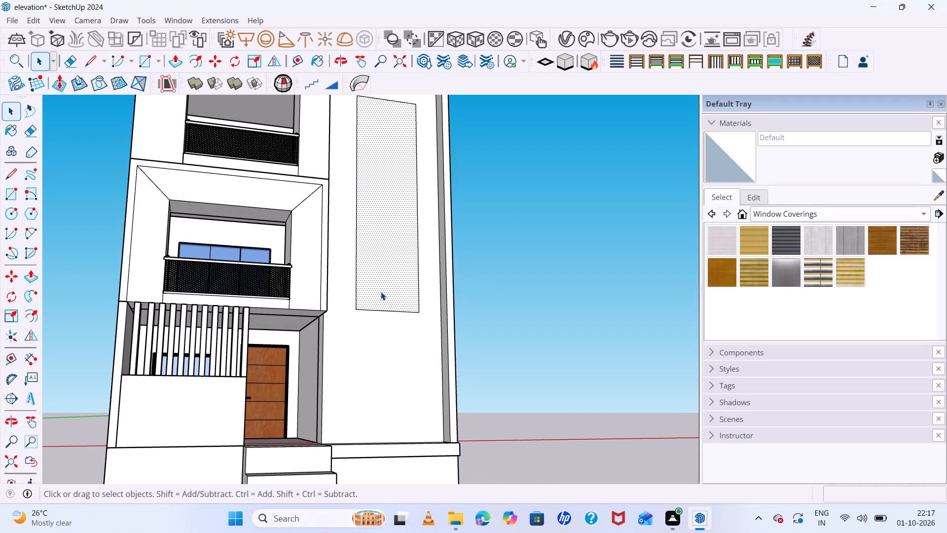
key("p")
left_click(388, 294)
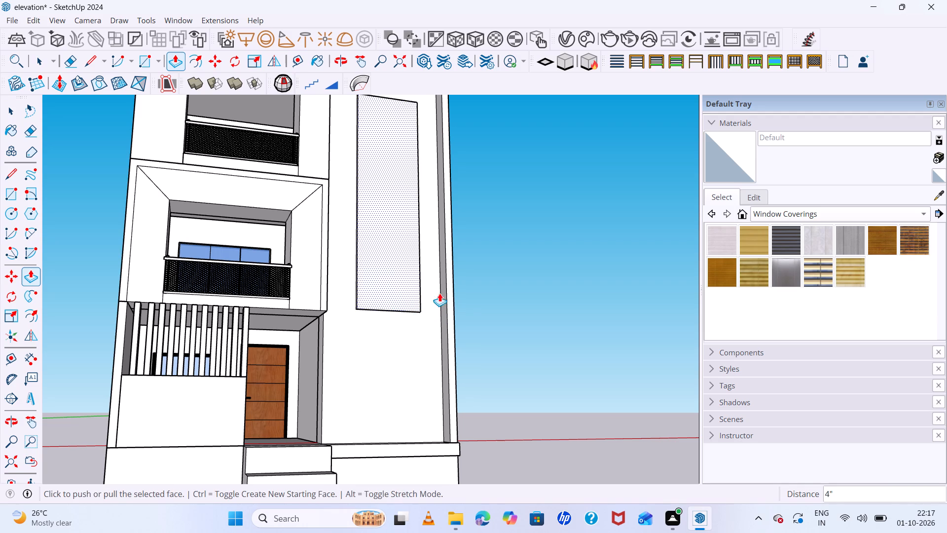
middle_click_drag(381, 285, 369, 336)
key("space")
left_click(384, 281)
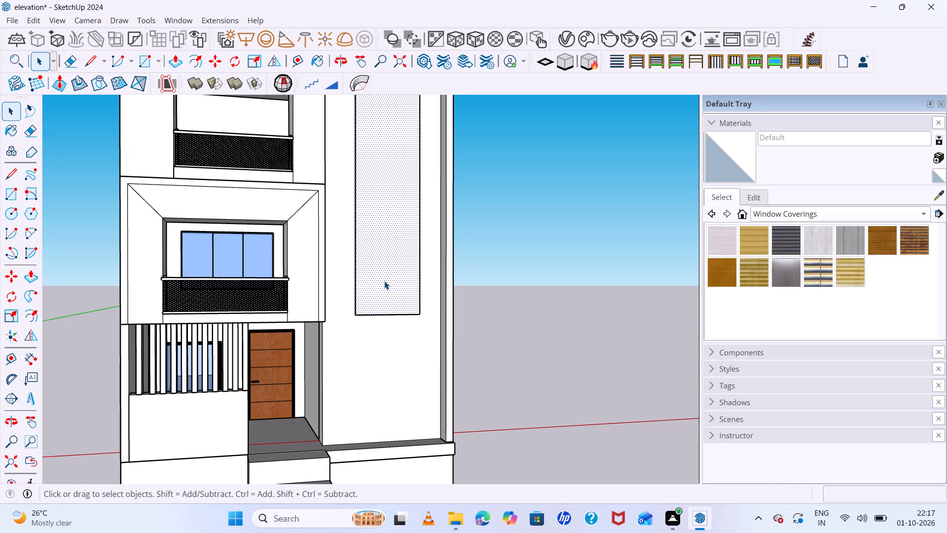
key("p")
left_click(380, 279)
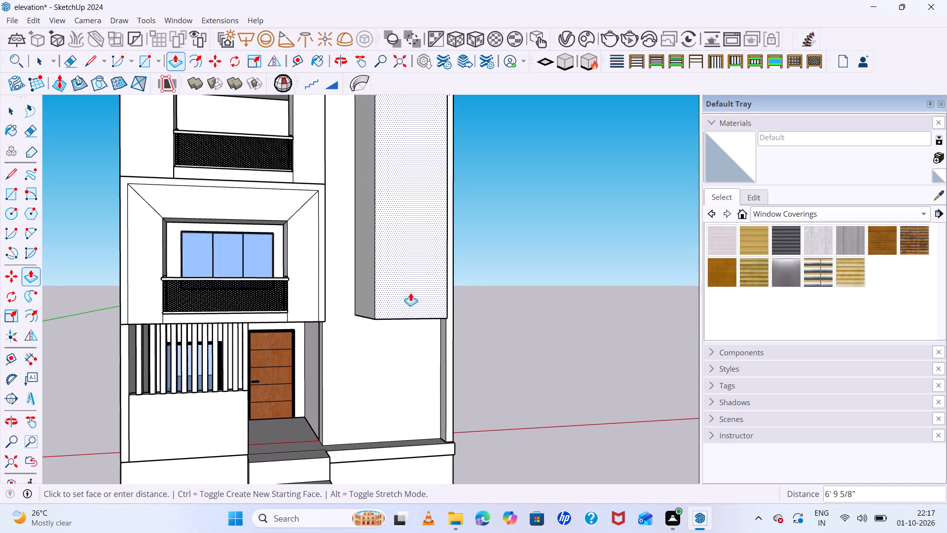
middle_click_drag(427, 304, 342, 348)
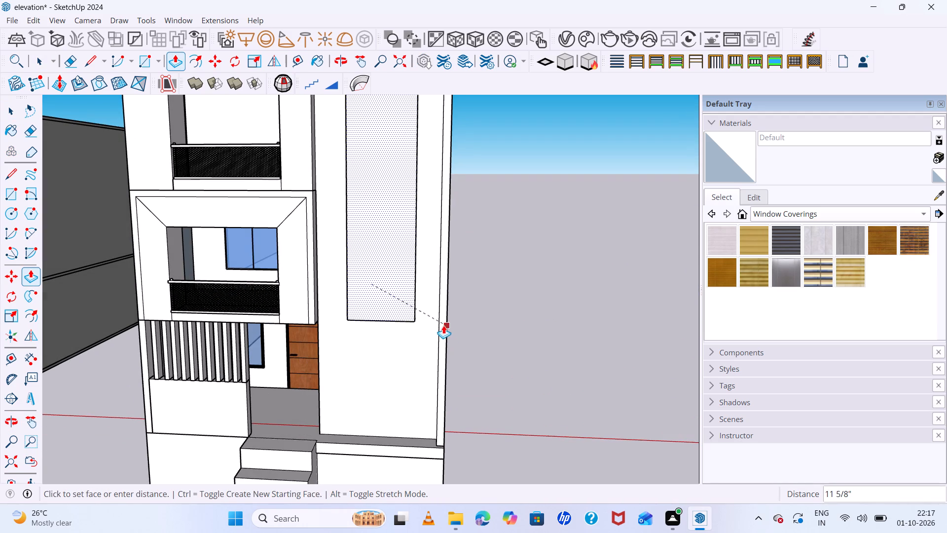
left_click(437, 318)
Draw a rectangle on the recessed wall below the projecting panel, starting at the lower corner of the first-floor balcony surround.
middle_click_drag(380, 328, 322, 246)
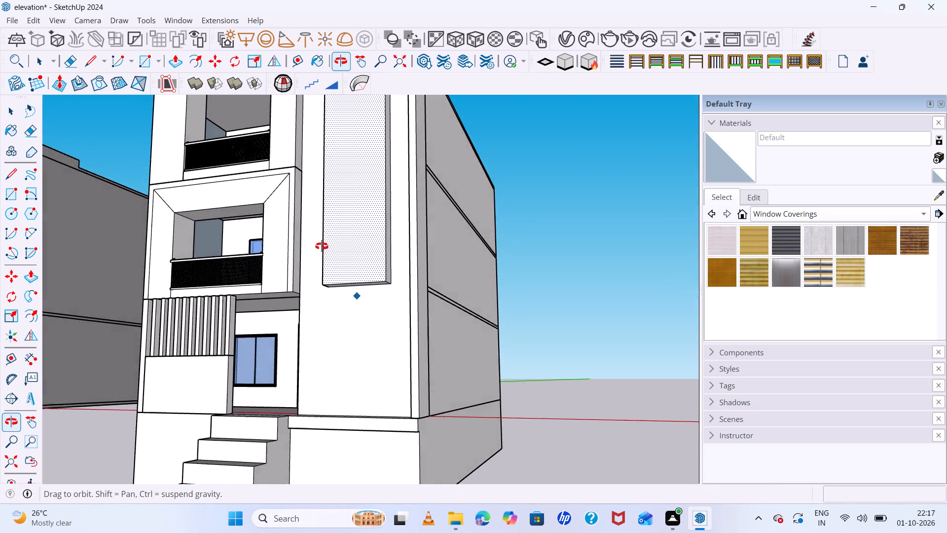
middle_click_drag(322, 246, 493, 343)
scroll(443, 348, "up", 5)
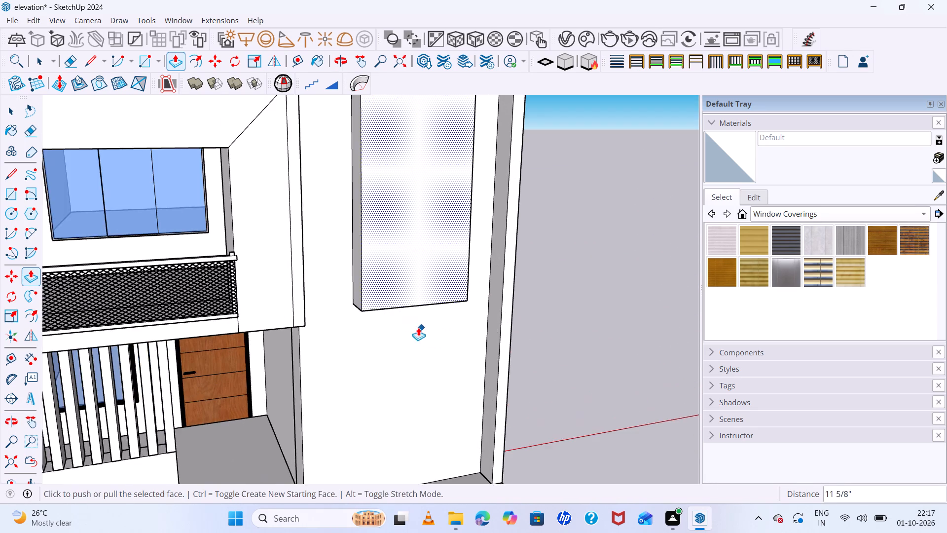
middle_click_drag(411, 326, 396, 270)
key("r")
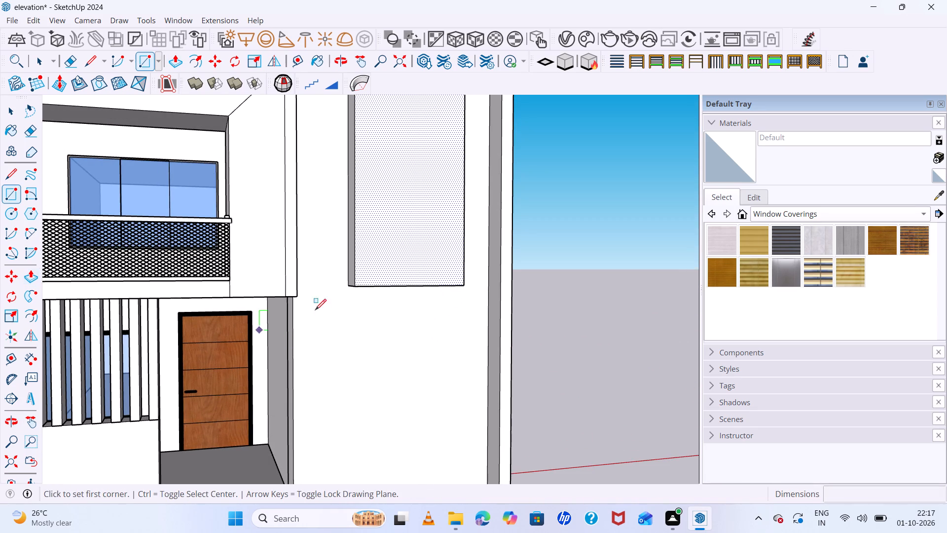
left_click(298, 297)
scroll(365, 340, "down", 5)
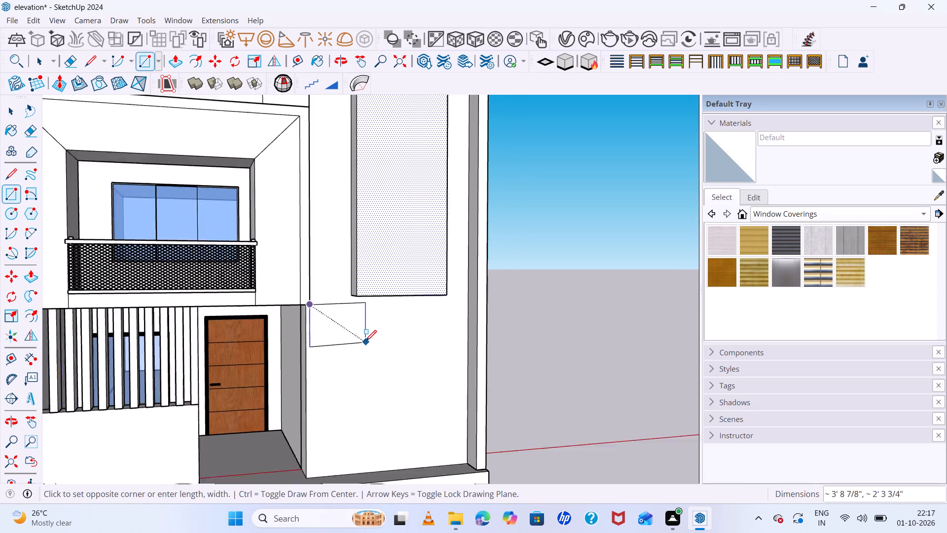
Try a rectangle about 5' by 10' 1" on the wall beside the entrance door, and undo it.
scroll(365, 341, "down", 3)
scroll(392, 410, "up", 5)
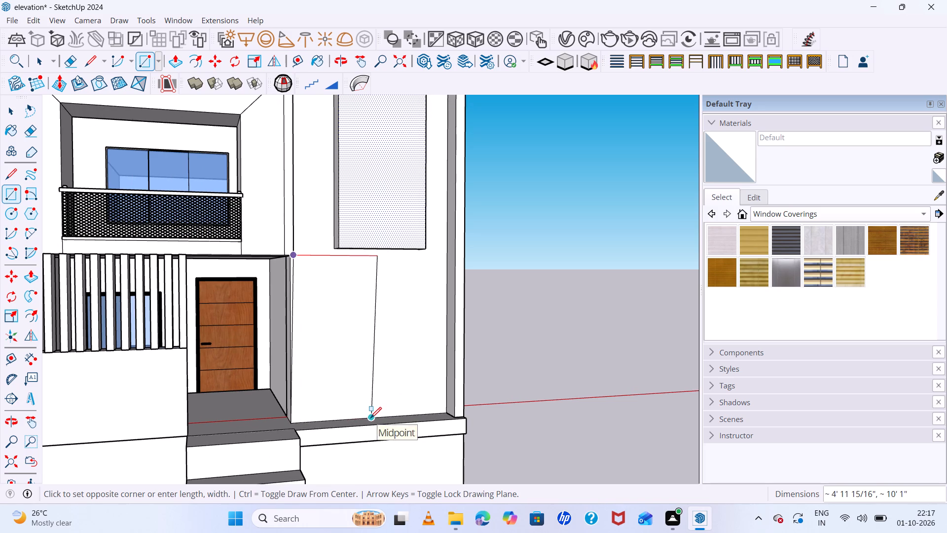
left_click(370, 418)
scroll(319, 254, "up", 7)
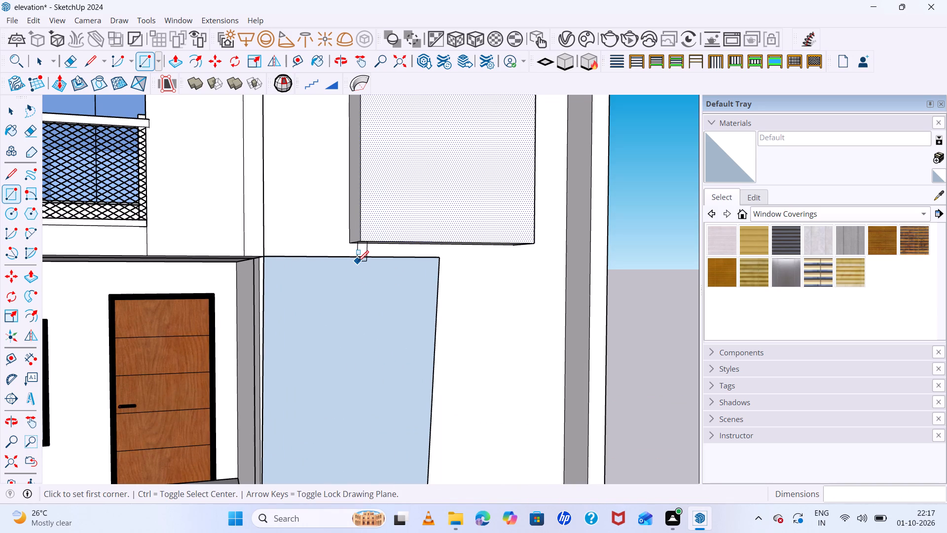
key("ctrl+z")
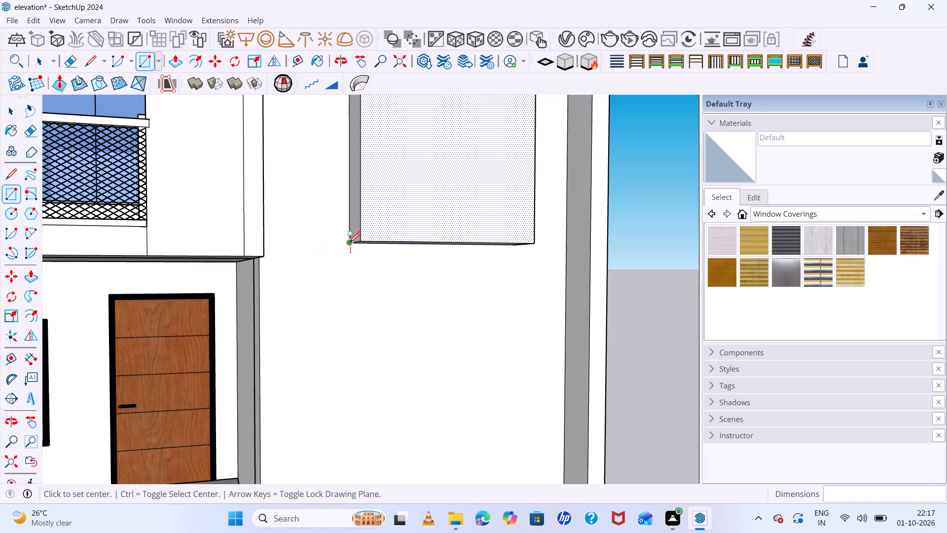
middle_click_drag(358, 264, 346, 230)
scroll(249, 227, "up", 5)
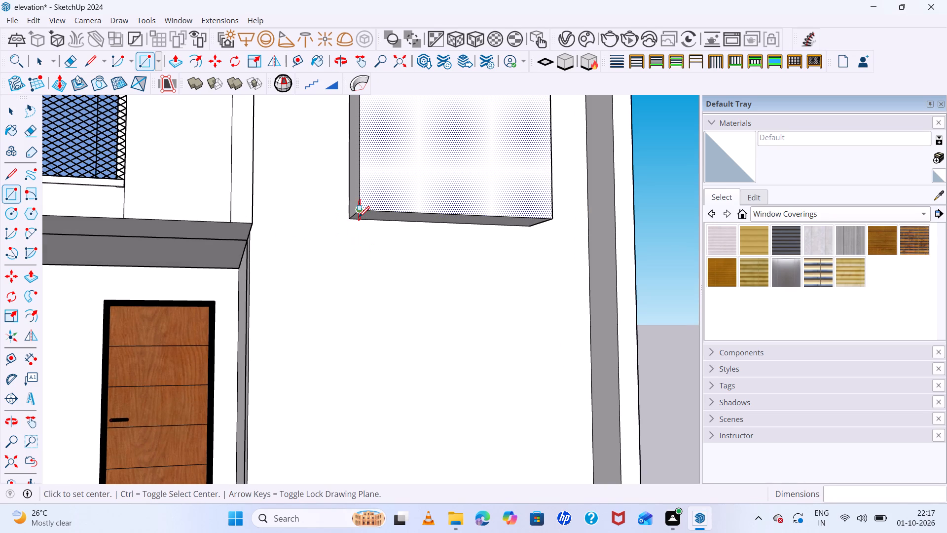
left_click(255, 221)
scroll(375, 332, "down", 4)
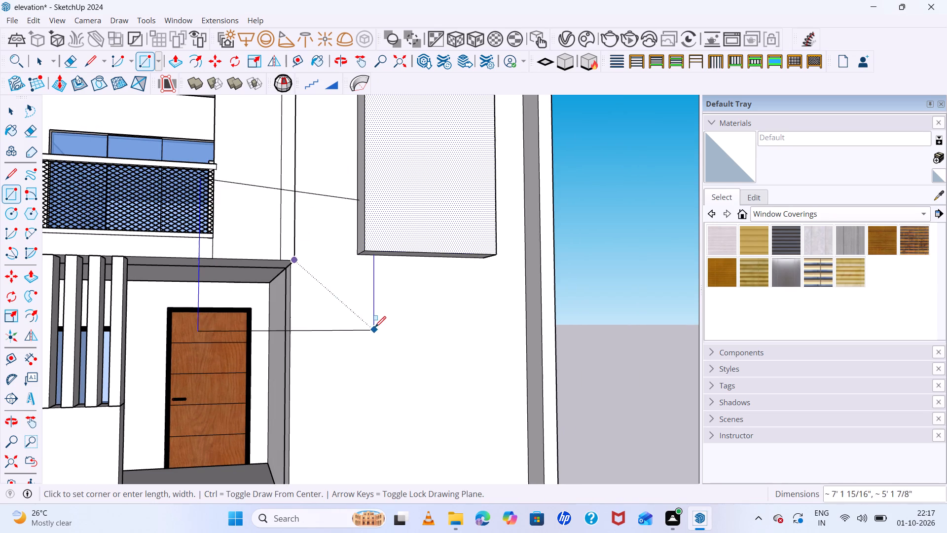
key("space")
Draw a rectangle about 10' 4" tall on the wall beside the entrance, from the upper floor's lower corner to the plinth.
scroll(351, 243, "up", 5)
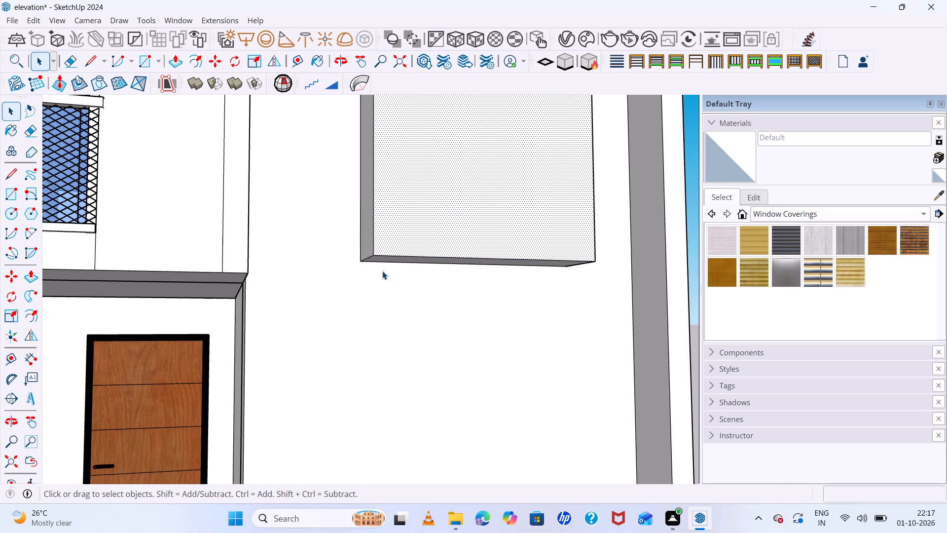
key("r")
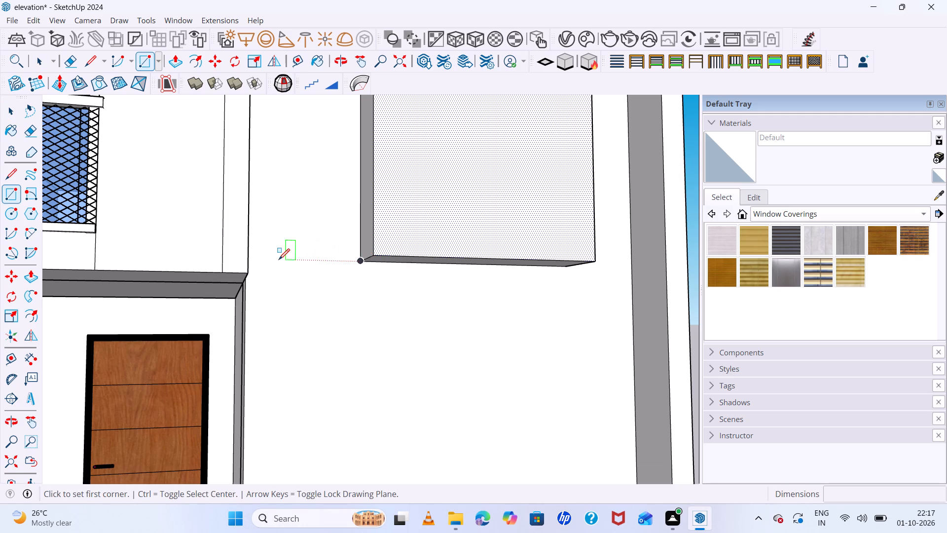
middle_click_drag(256, 259, 218, 211)
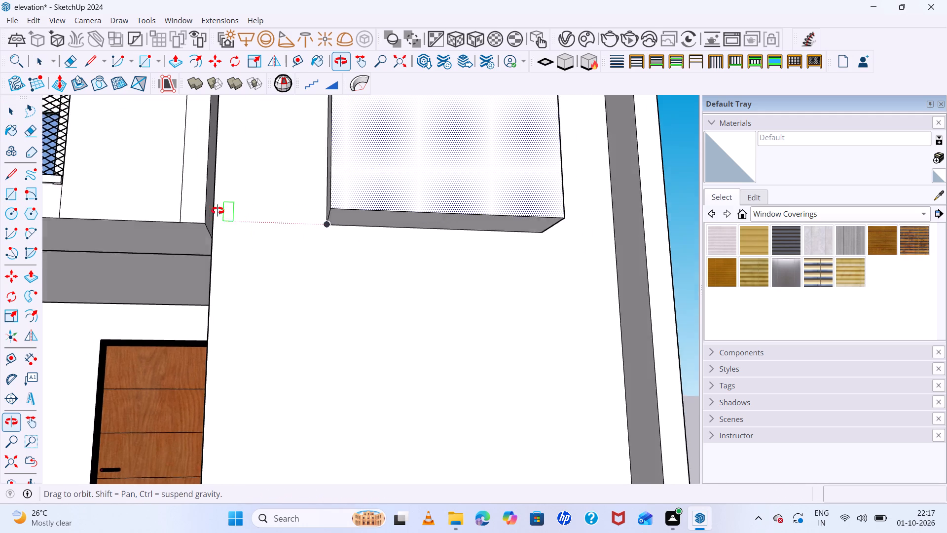
middle_click_drag(218, 211, 218, 212)
middle_click_drag(218, 211, 214, 204)
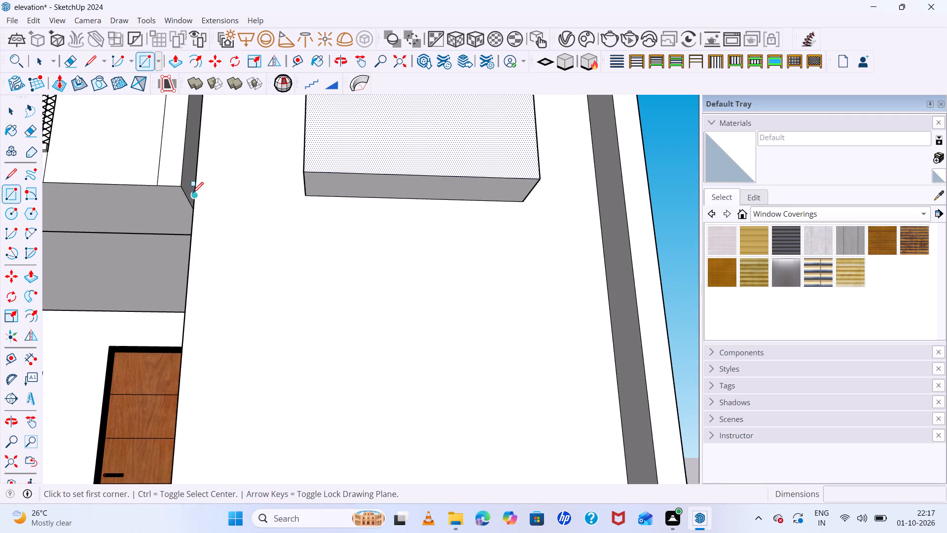
left_click(196, 199)
scroll(283, 267, "down", 12)
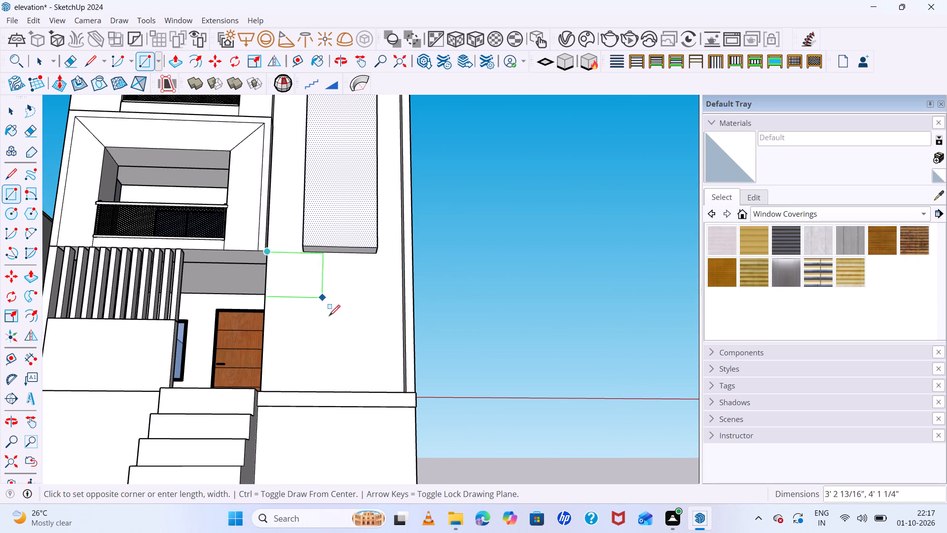
scroll(324, 384, "down", 1)
middle_click_drag(324, 384, 325, 420)
scroll(325, 420, "up", 15)
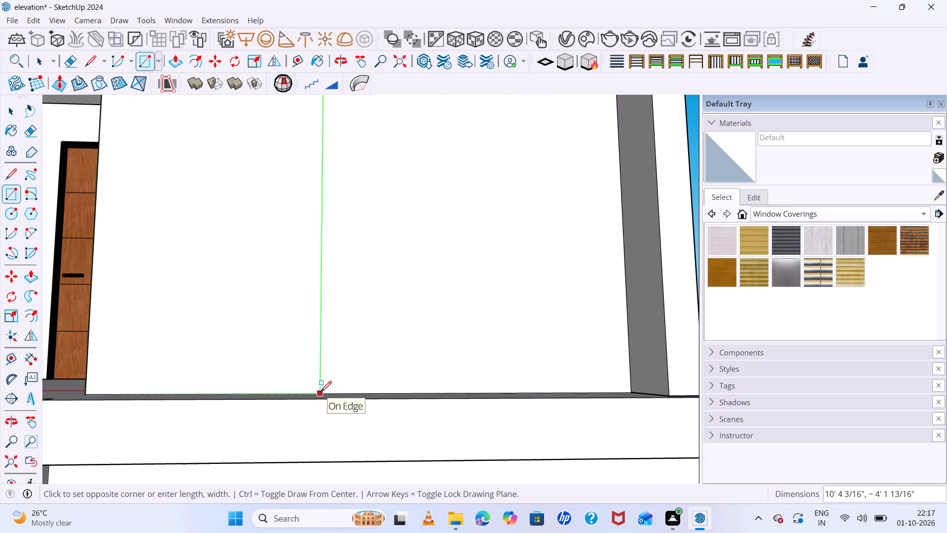
left_click(337, 394)
Push/Pull the new rectangle beside the door outward 1' 8 5/16", flush with the front of the plinth ledge.
scroll(301, 313, "down", 6)
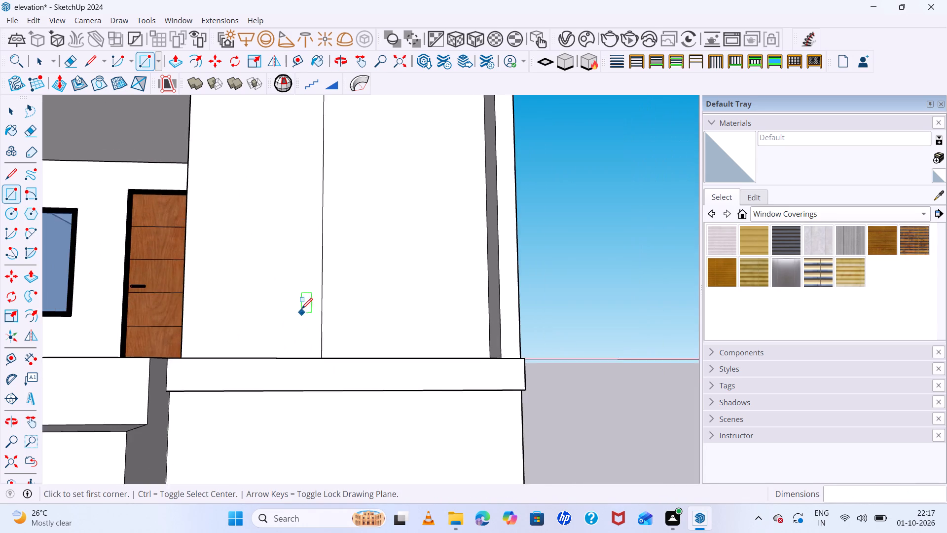
scroll(302, 299, "down", 13)
middle_click_drag(305, 298, 305, 344)
key("space")
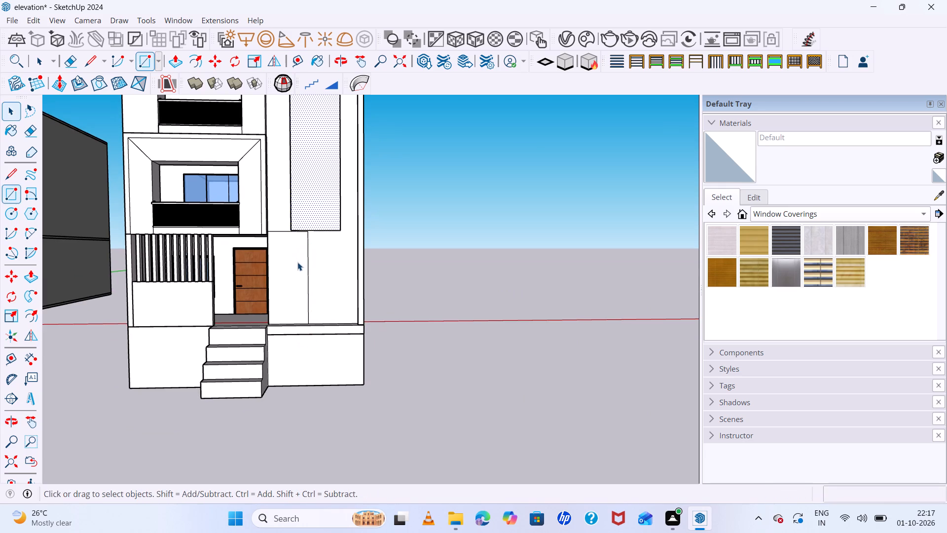
left_click(295, 262)
key("p")
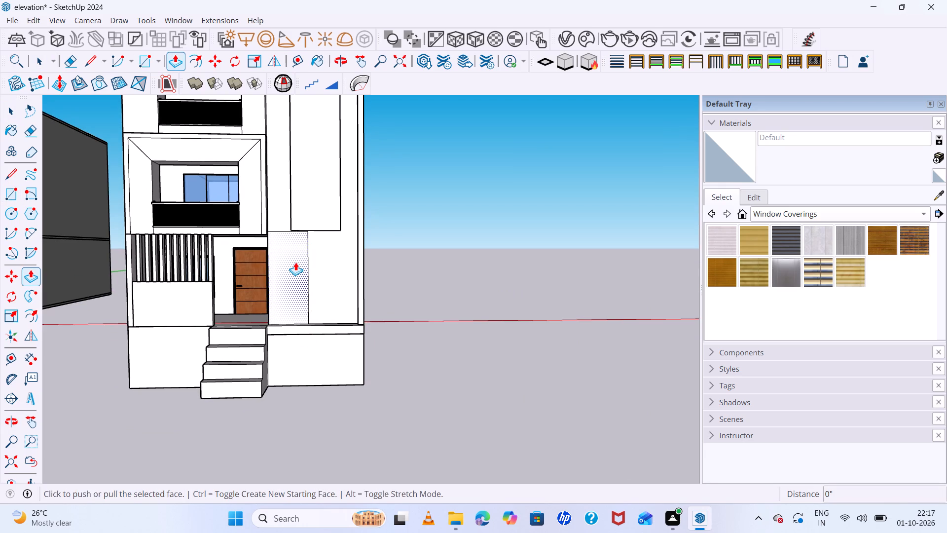
left_click(295, 262)
left_click(360, 323)
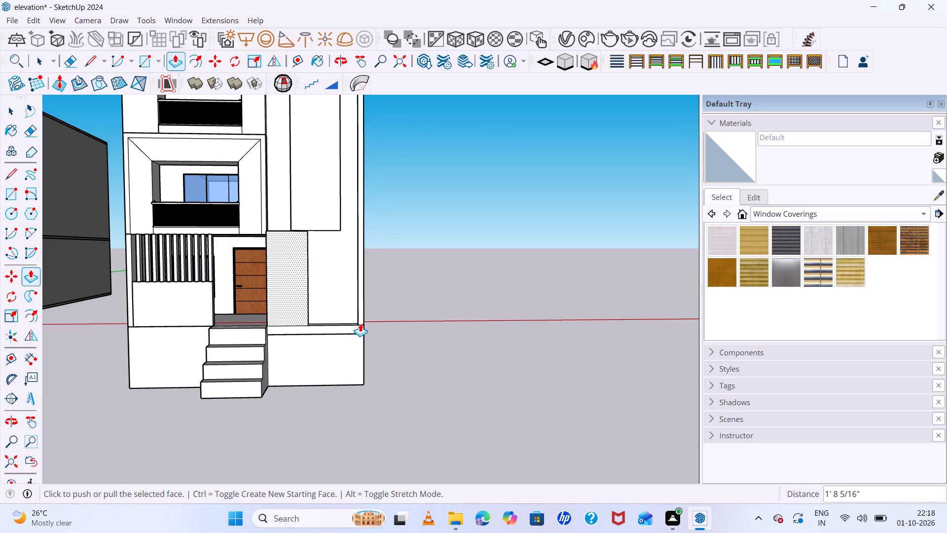
Draw a tall, narrow rectangle on the front face of the projecting block beside the entrance door.
middle_click_drag(333, 247, 297, 293)
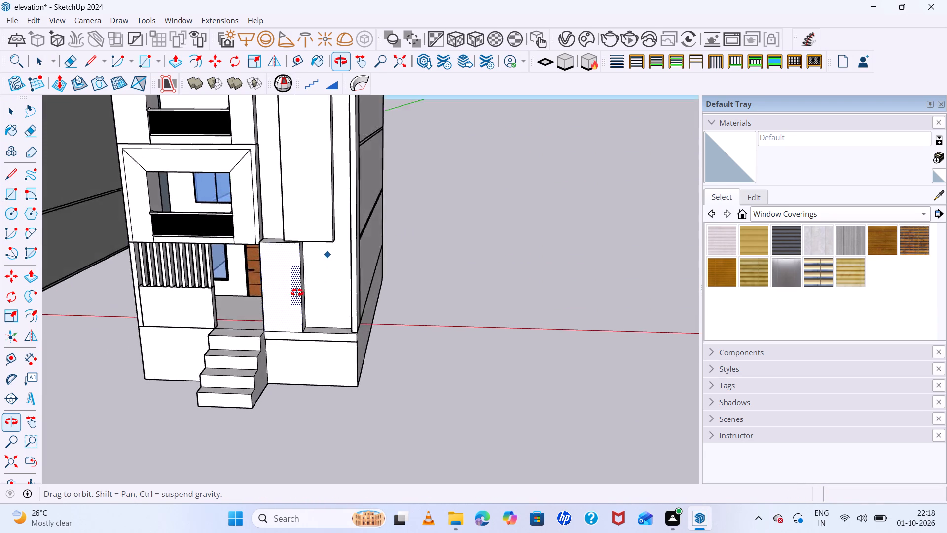
middle_click_drag(297, 293, 301, 249)
scroll(333, 266, "down", 5)
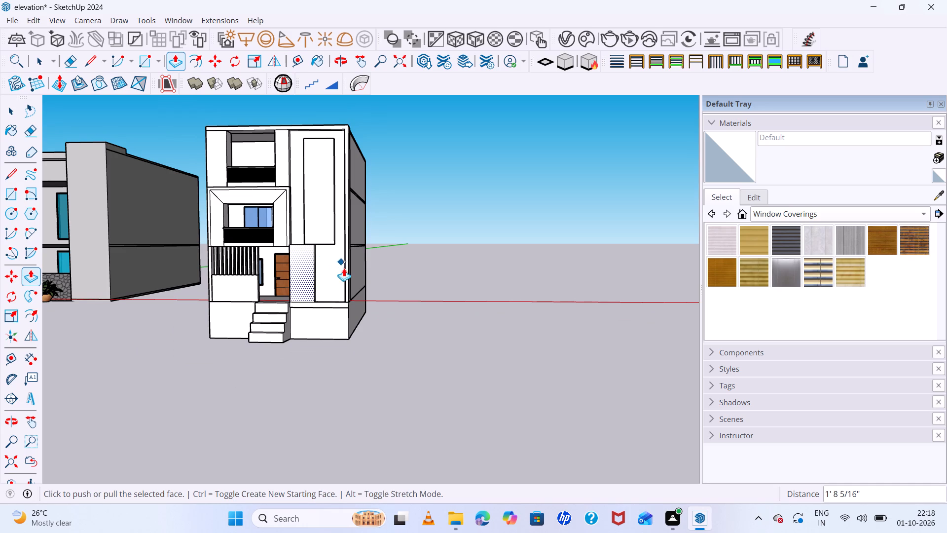
scroll(333, 292, "up", 7)
scroll(285, 255, "up", 5)
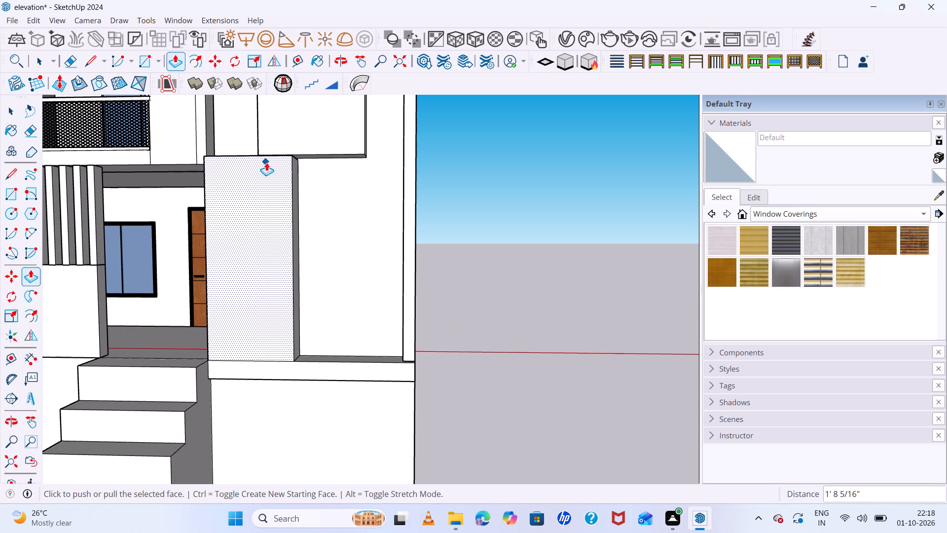
middle_click_drag(303, 223, 366, 231)
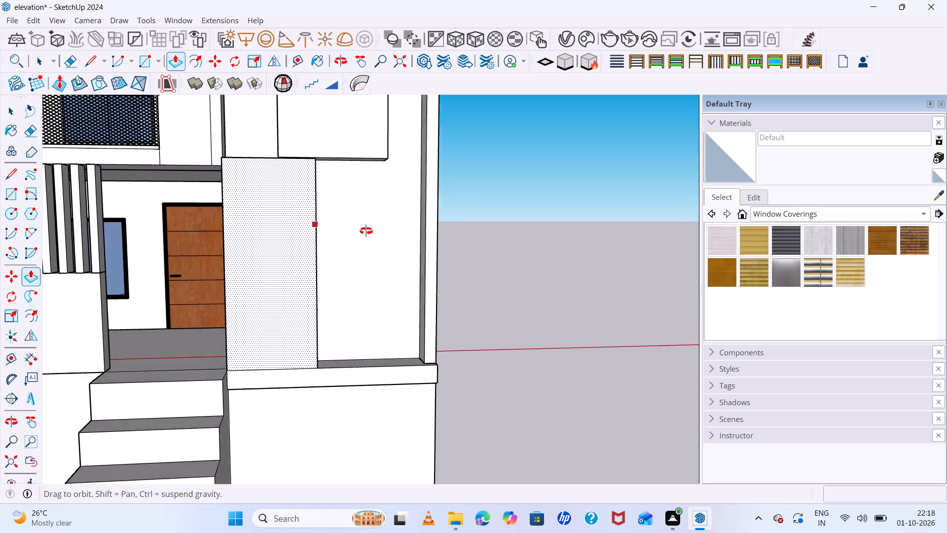
middle_click_drag(366, 231, 440, 231)
scroll(340, 222, "up", 6)
scroll(340, 220, "down", 11)
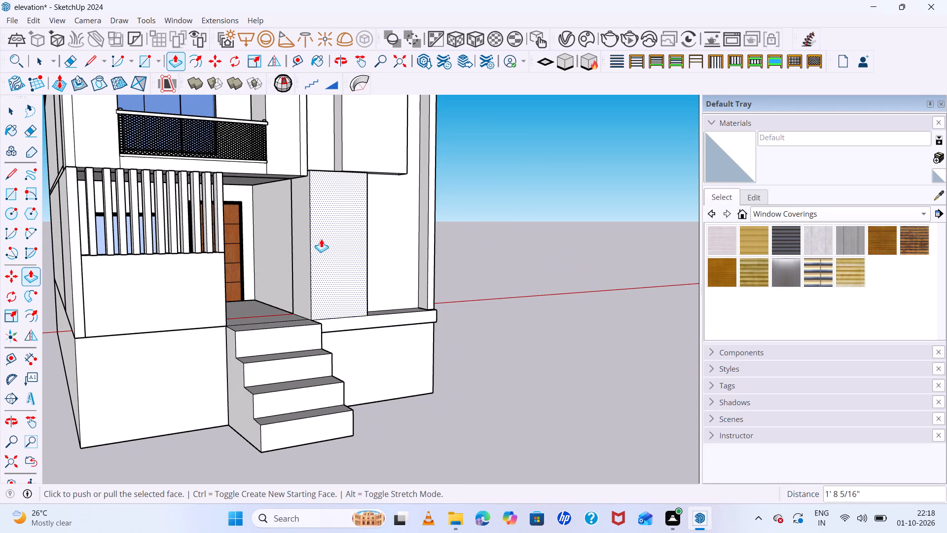
key("r")
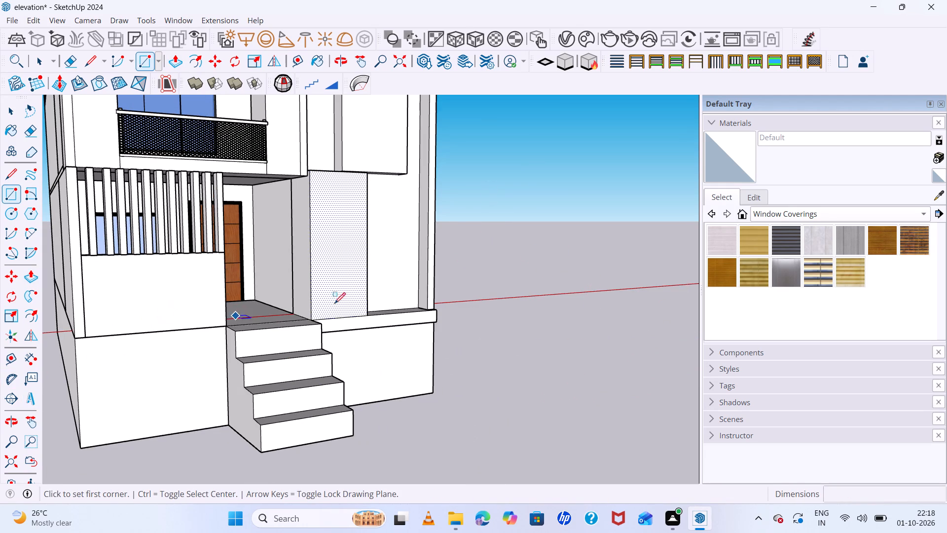
middle_click_drag(366, 300, 271, 321)
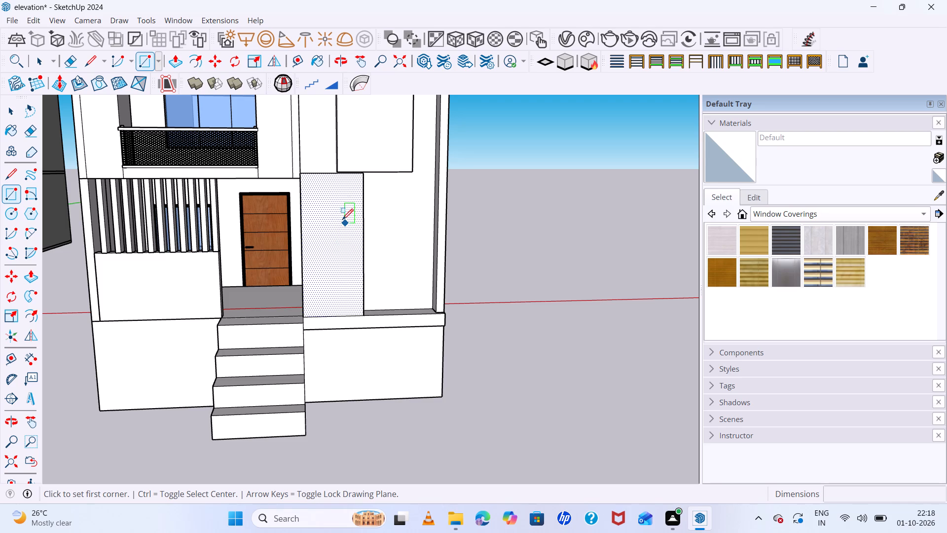
left_click(319, 197)
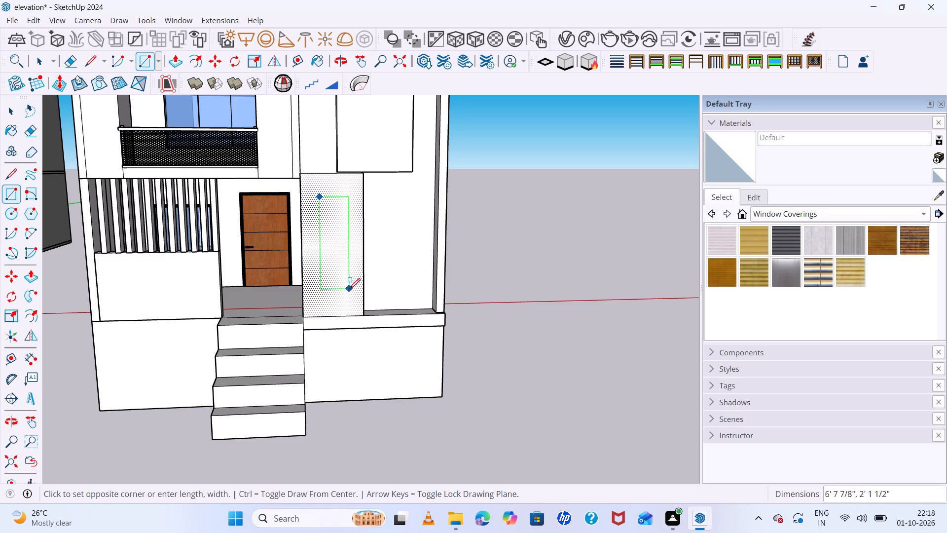
left_click(342, 296)
Push the narrow rectangle 1' 8 5/16" into the block, back to the wall plane, to form a vertical recess.
key("space")
left_click(333, 253)
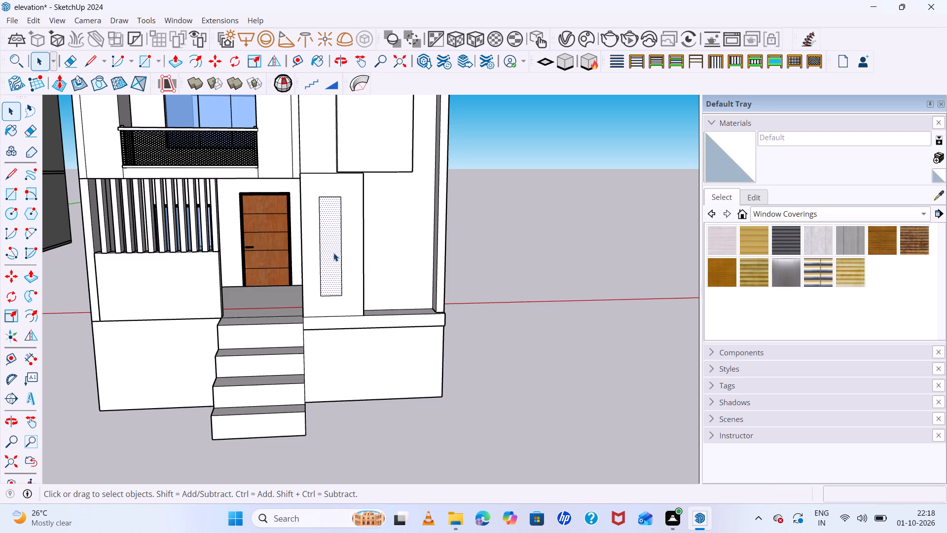
key("p")
left_click(333, 253)
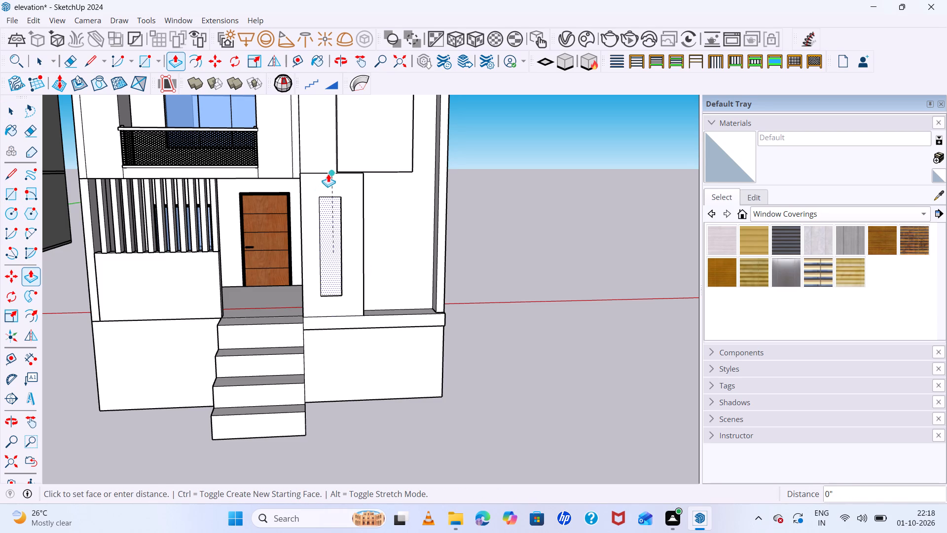
middle_click_drag(328, 173, 306, 275)
scroll(314, 213, "up", 5)
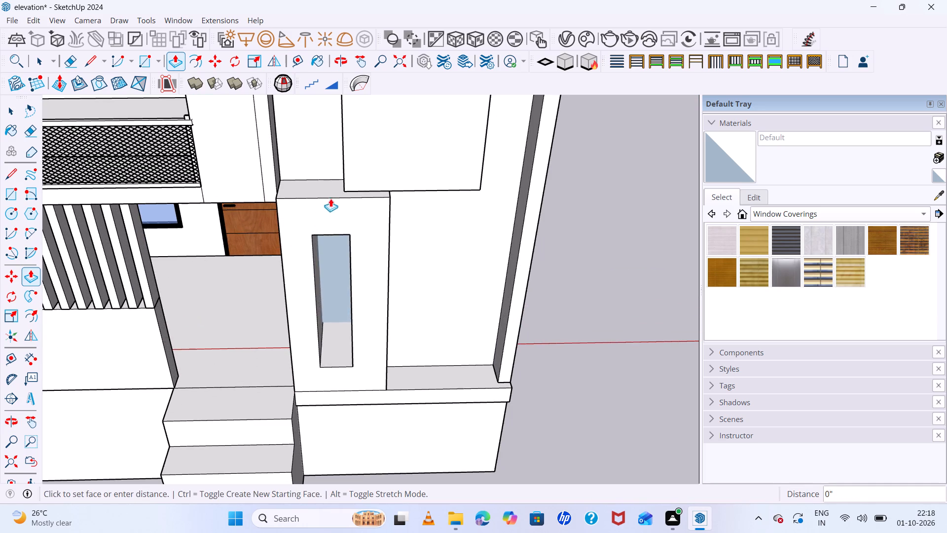
left_click(324, 183)
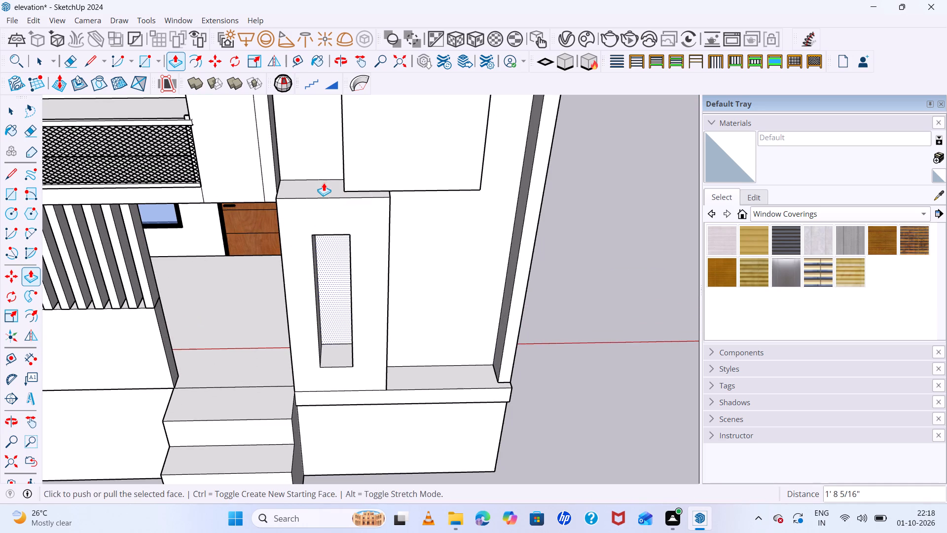
Clear the selection and examine the recessed block and the overall front elevation.
scroll(347, 297, "down", 6)
middle_click_drag(359, 318, 339, 206)
scroll(402, 368, "up", 6)
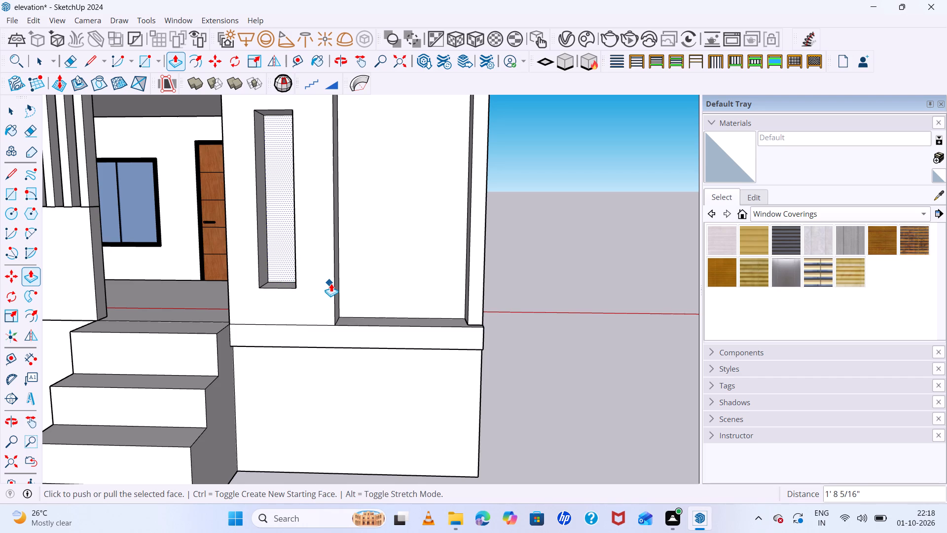
scroll(516, 185, "down", 6)
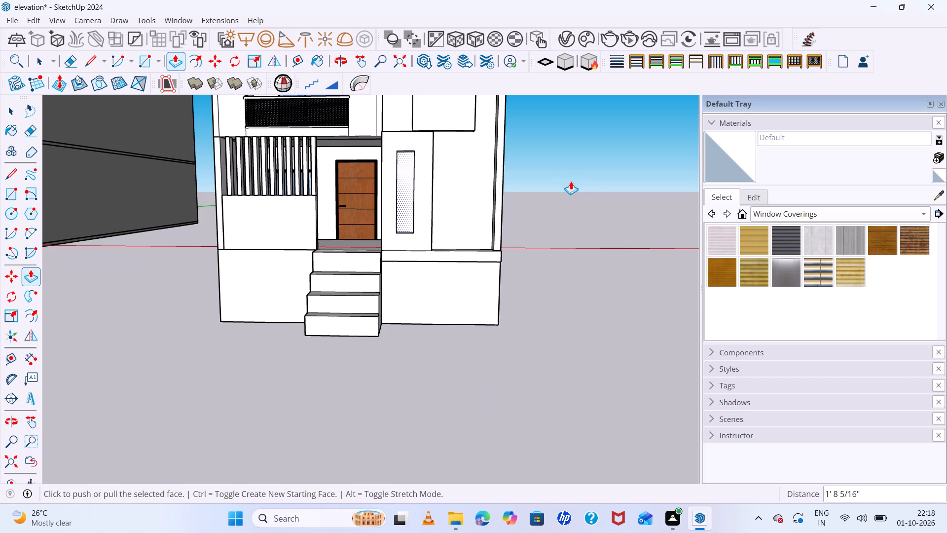
key("space")
left_click(571, 181)
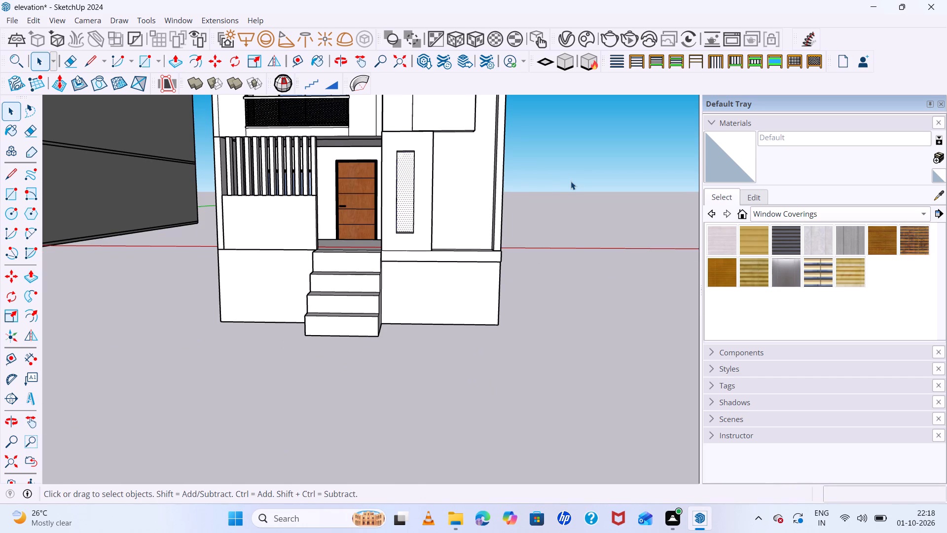
scroll(400, 261, "down", 13)
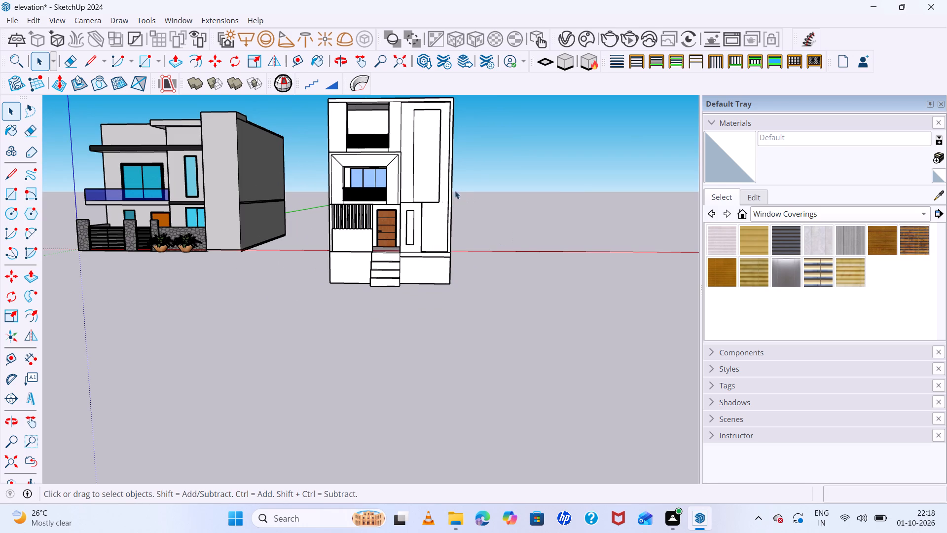
Push/Pull the top face of the projecting block beside the entrance upward by about 1".
scroll(437, 196, "up", 19)
middle_click_drag(448, 219, 446, 187)
scroll(334, 219, "up", 6)
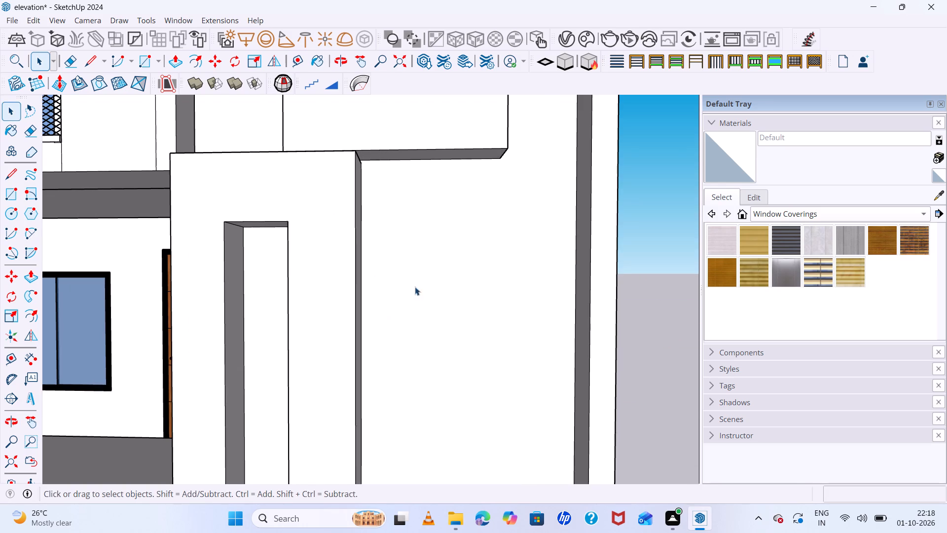
scroll(432, 124, "up", 6)
scroll(409, 190, "down", 9)
scroll(499, 209, "up", 6)
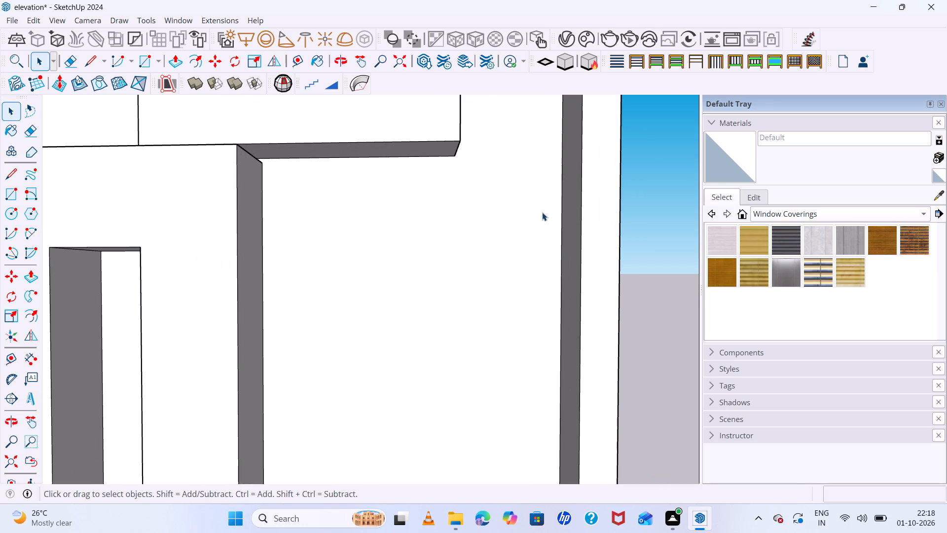
key("r")
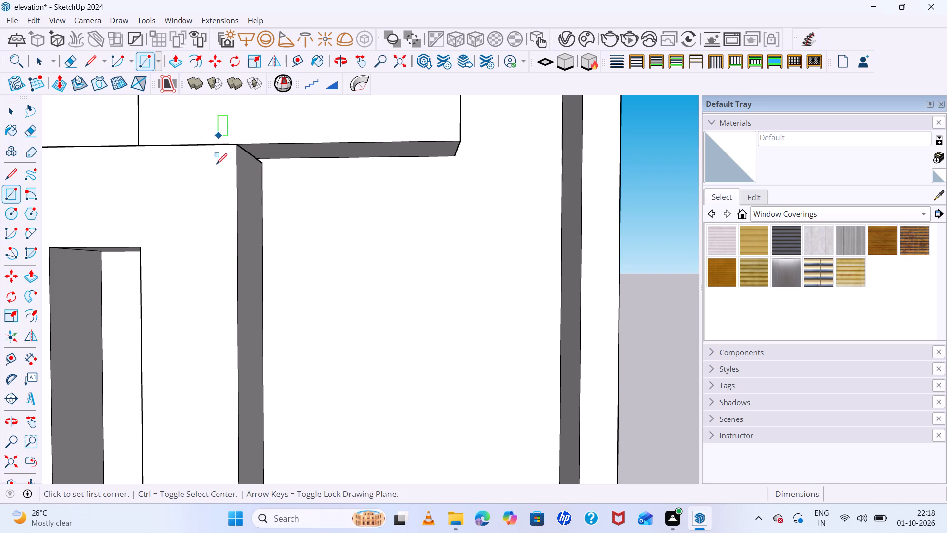
middle_click_drag(267, 165, 216, 196)
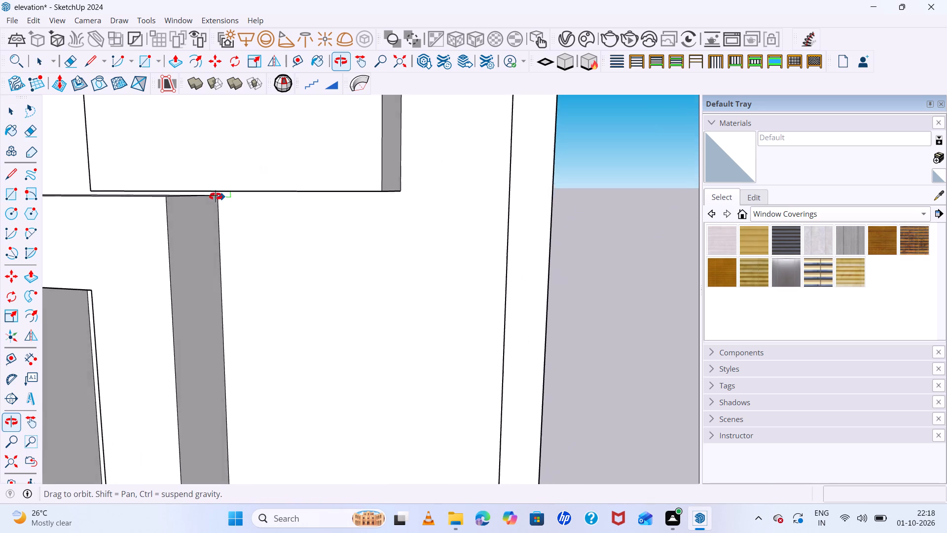
middle_click_drag(216, 196, 215, 230)
key("space")
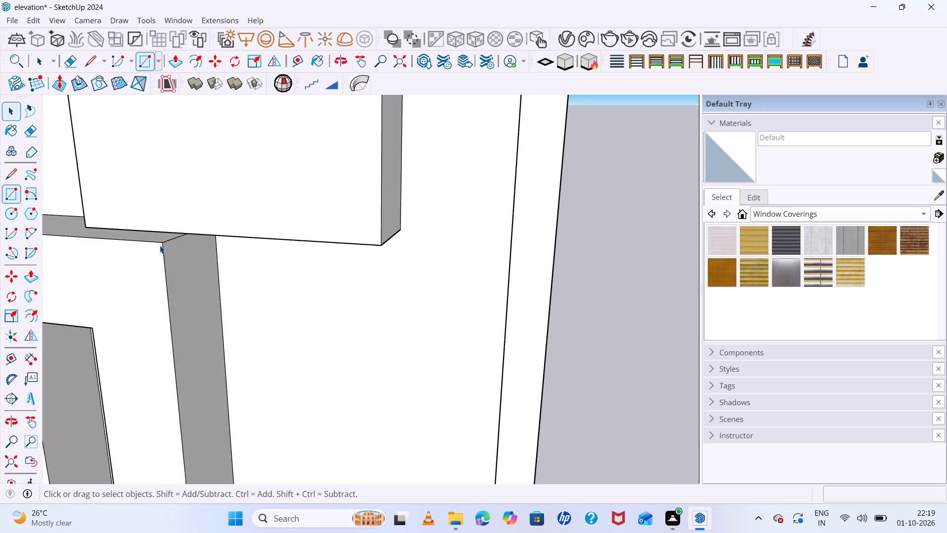
left_click(161, 234)
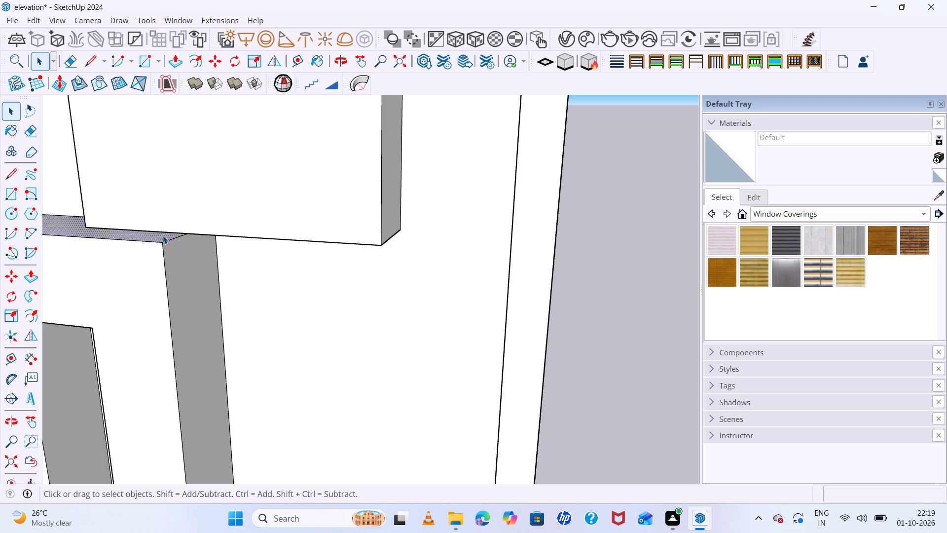
key("p")
left_click(163, 235)
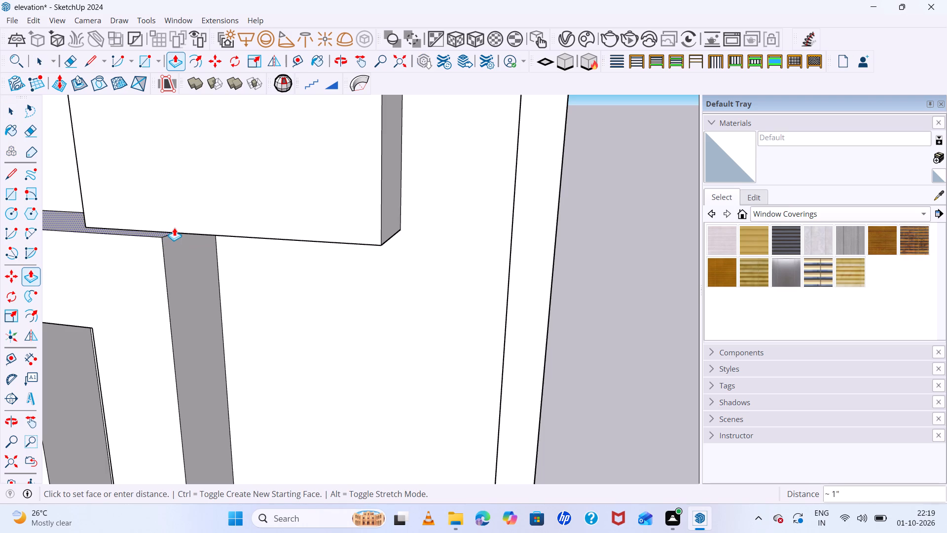
left_click(174, 228)
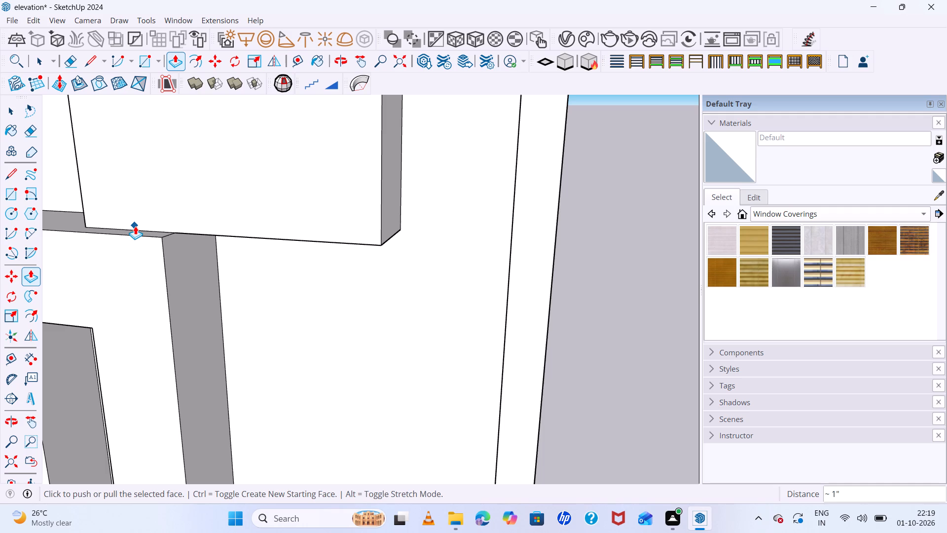
Draw a thin horizontal rectangle, about 6 5/8" by 5' 6 1/2", across the top of the wall bay between the projecting block and the end strip.
scroll(244, 279, "down", 5)
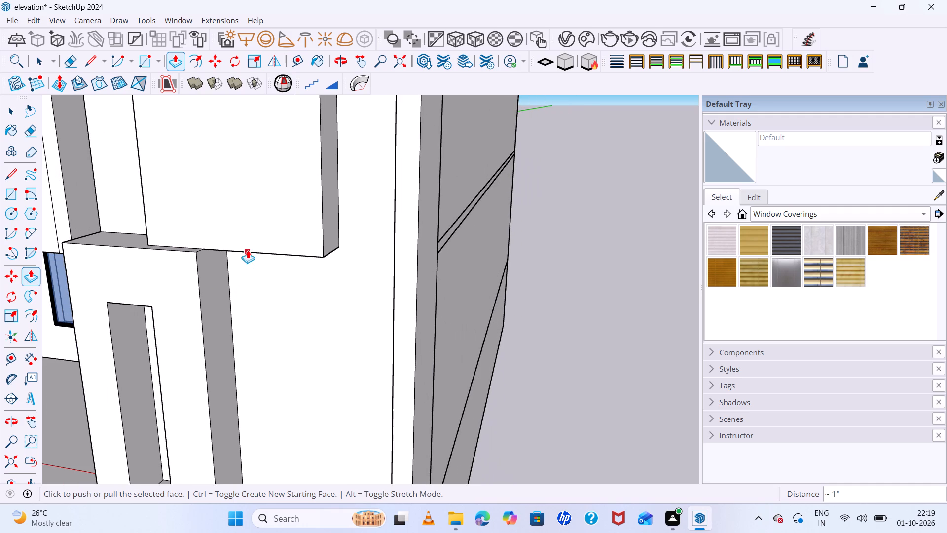
middle_click_drag(267, 266, 279, 167)
scroll(279, 167, "down", 6)
scroll(350, 185, "down", 4)
middle_click_drag(348, 187, 403, 193)
scroll(396, 192, "down", 1)
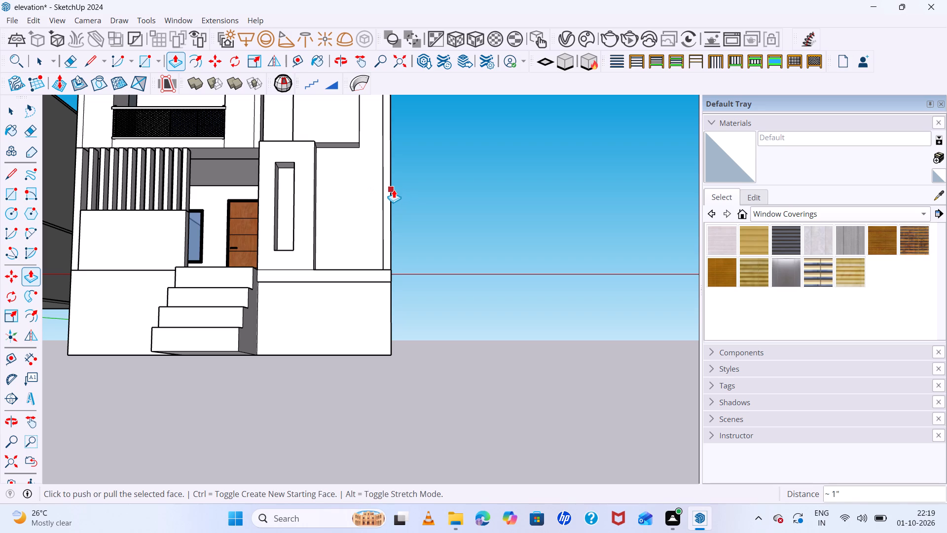
key("f")
scroll(294, 106, "up", 8)
middle_click_drag(343, 190, 313, 129)
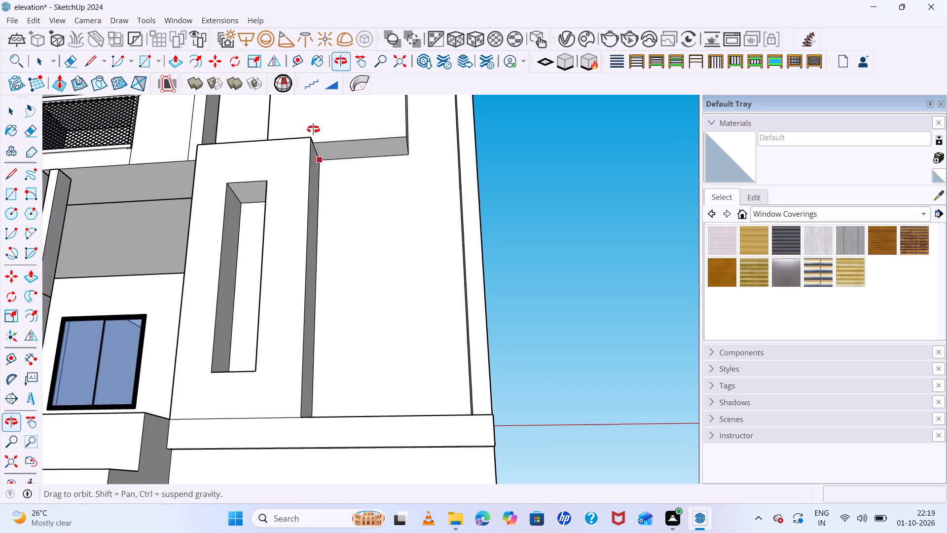
middle_click_drag(313, 129, 312, 130)
scroll(323, 175, "up", 8)
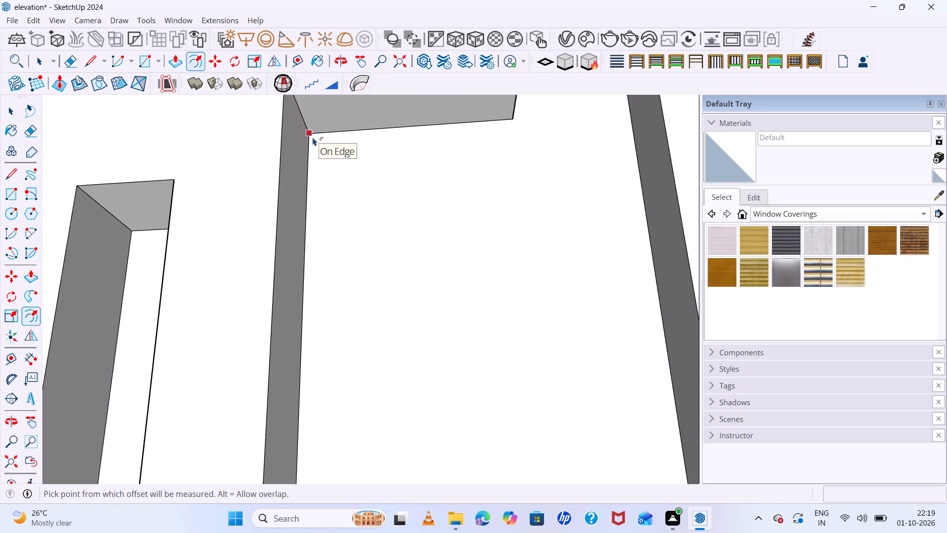
key("r")
left_click(308, 132)
scroll(414, 201, "down", 6)
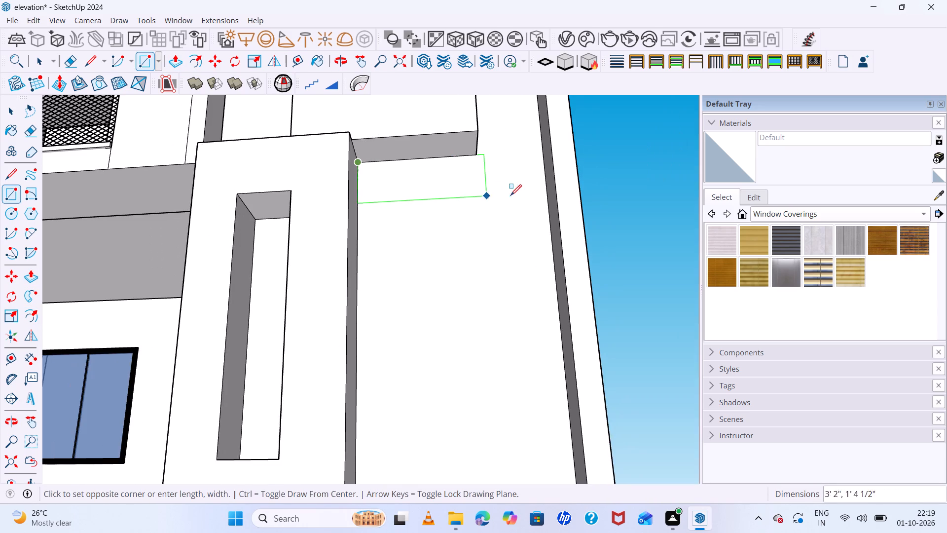
scroll(539, 166, "up", 9)
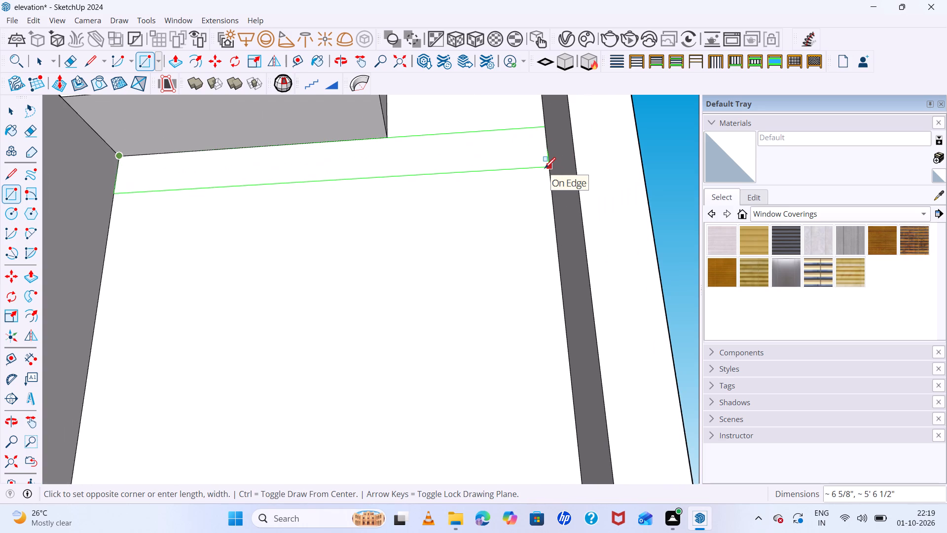
left_click(548, 168)
key("space")
Select the thin rectangle with its edges and make it a group.
scroll(386, 148, "up", 1)
scroll(386, 149, "down", 4)
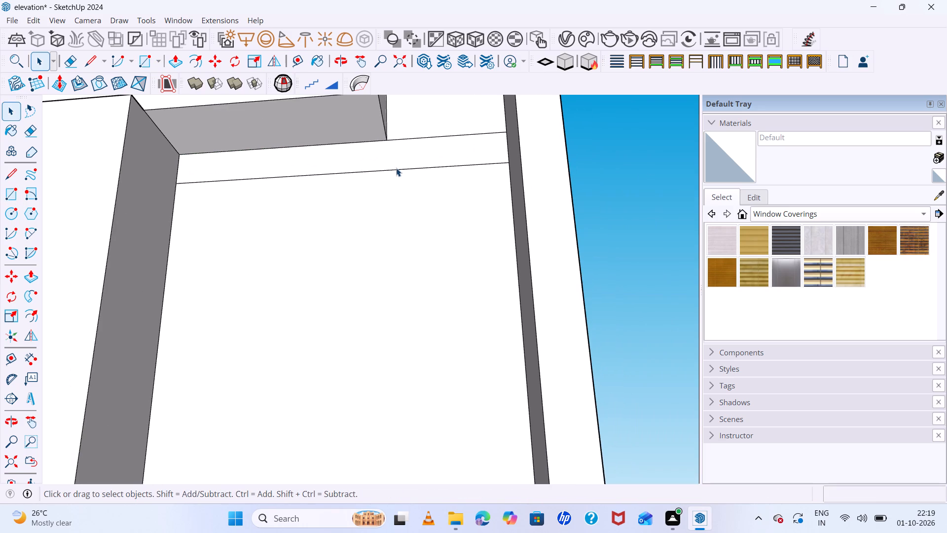
left_click(396, 168)
left_click(401, 157)
double_click(401, 157)
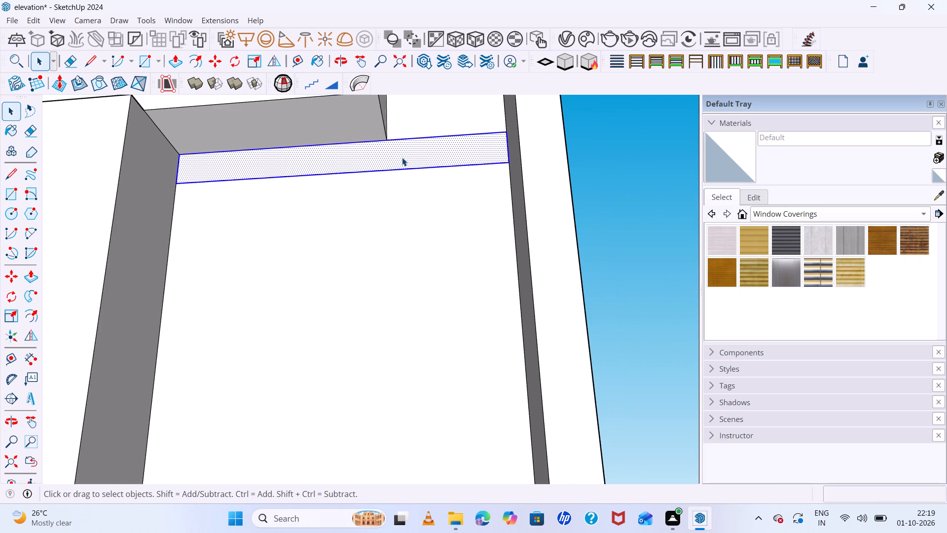
right_click(402, 157)
left_click(451, 276)
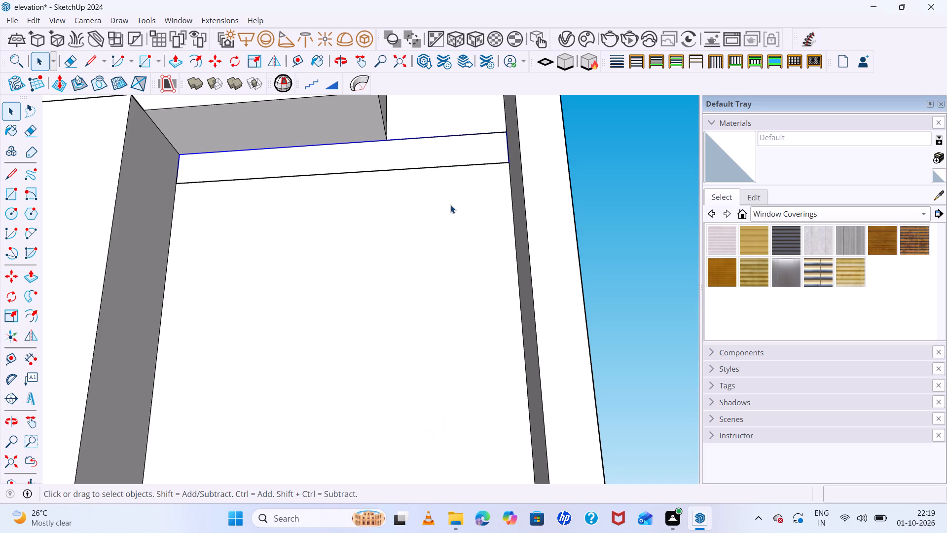
Inside the group, Push/Pull the thin rectangle outward 1' 8 5/16" to form a horizontal slat.
double_click(443, 163)
left_click(441, 159)
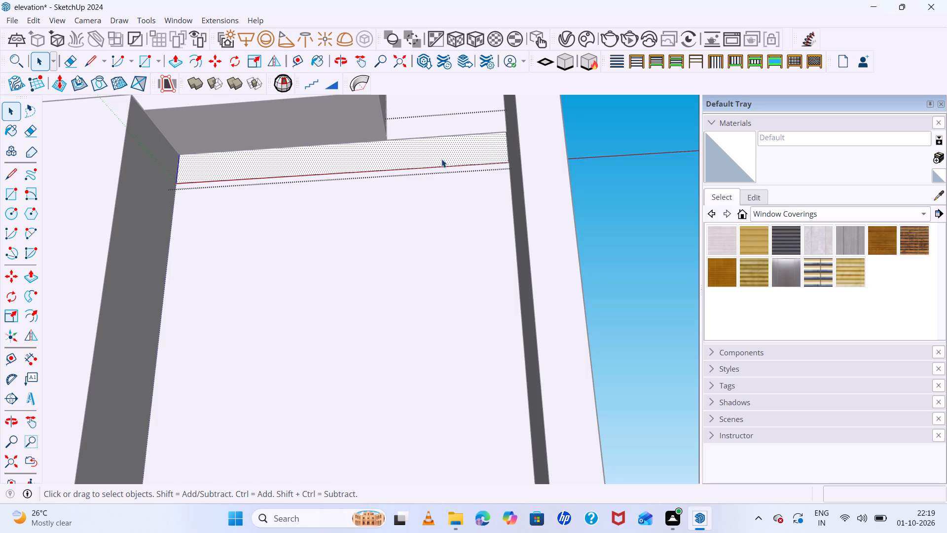
key("p")
left_click(441, 159)
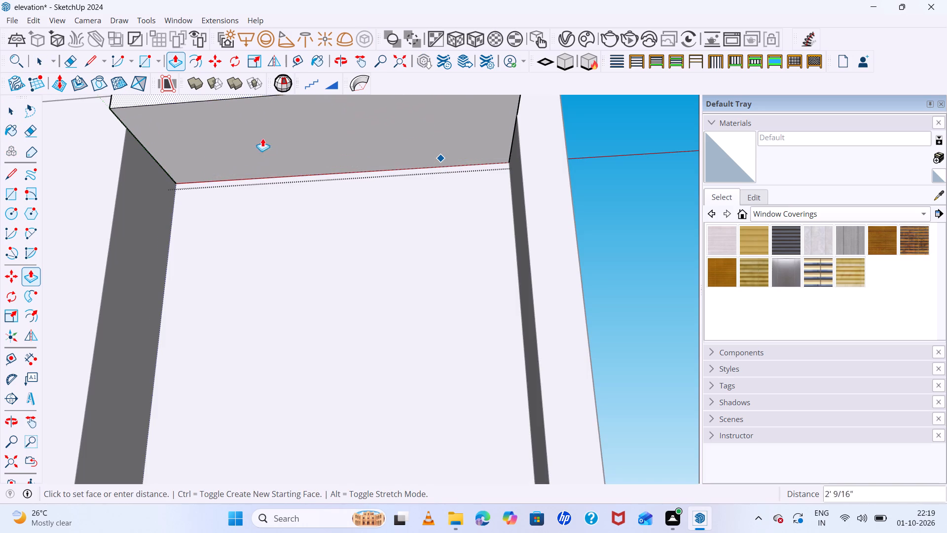
left_click_drag(125, 133, 134, 137)
scroll(287, 178, "down", 9)
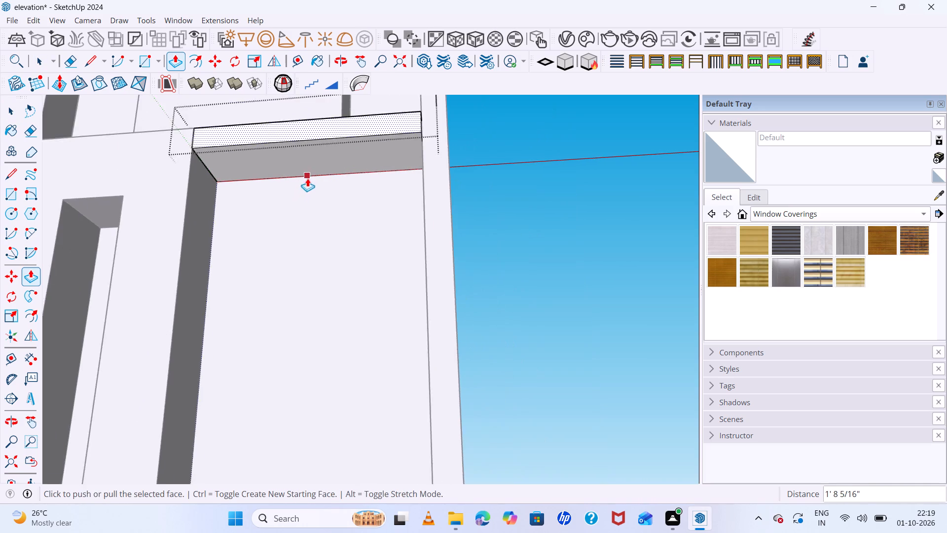
scroll(307, 178, "down", 4)
middle_click_drag(316, 195, 319, 326)
Copy the slat's front and connected faces straight down about 9' 10 1/2" to the foot of the wall bay, just above the plinth ledge.
key("space")
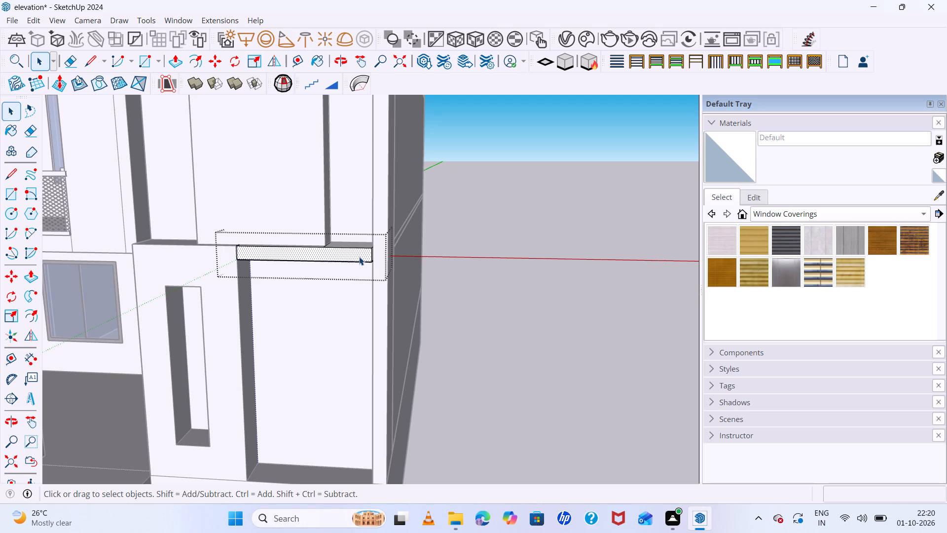
triple_click(359, 256)
left_click(359, 256)
left_click(359, 256)
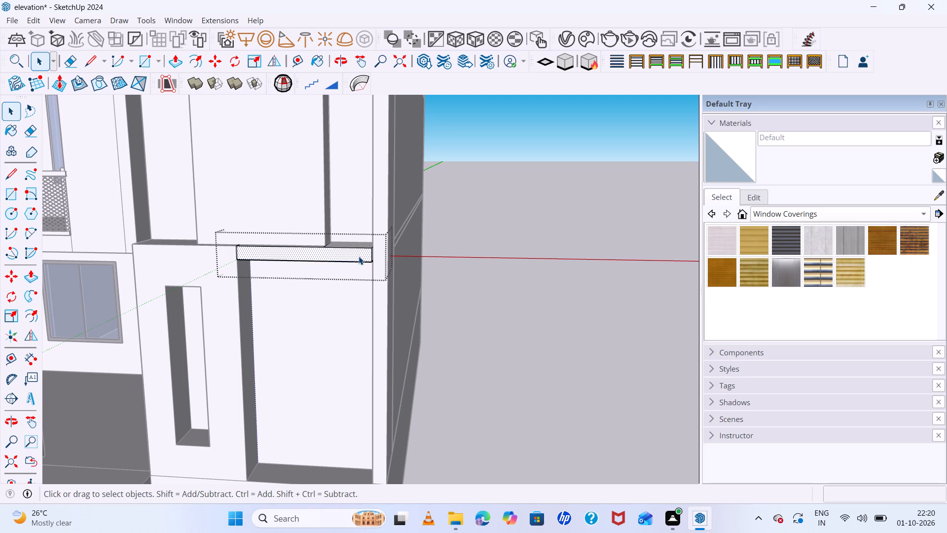
double_click(359, 256)
key("m")
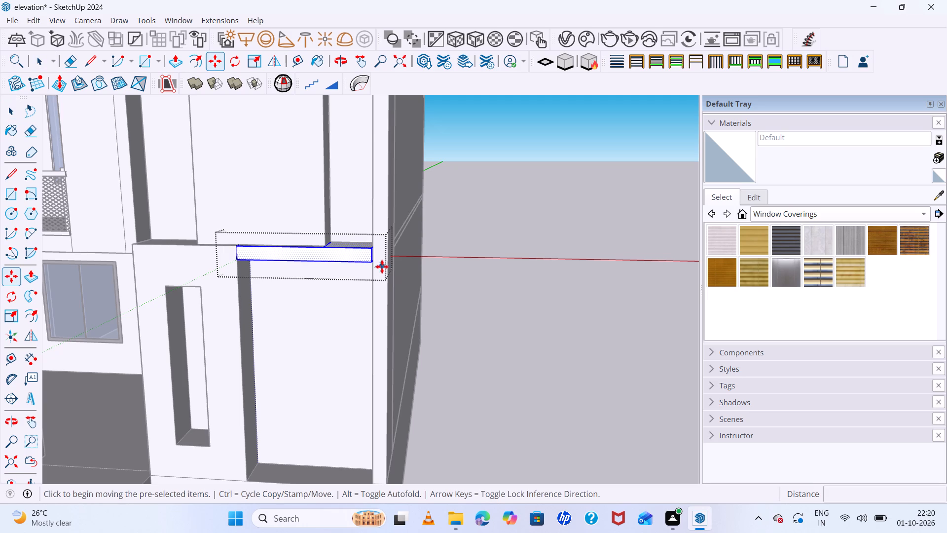
left_click(371, 263)
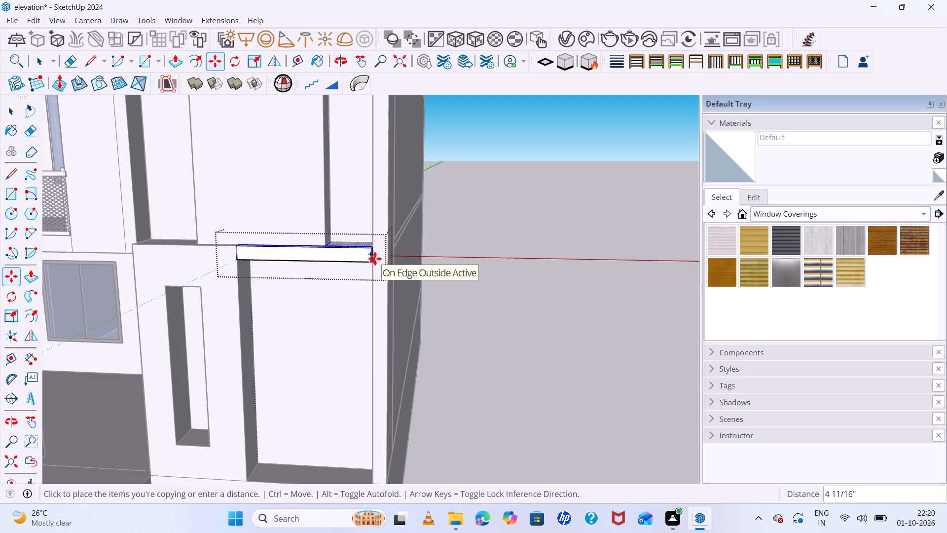
scroll(398, 379, "down", 4)
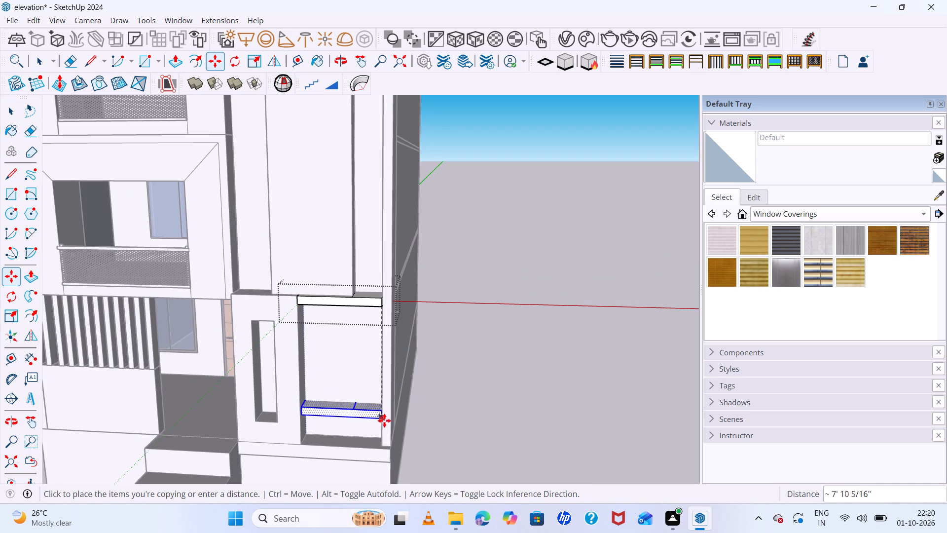
scroll(379, 447, "up", 9)
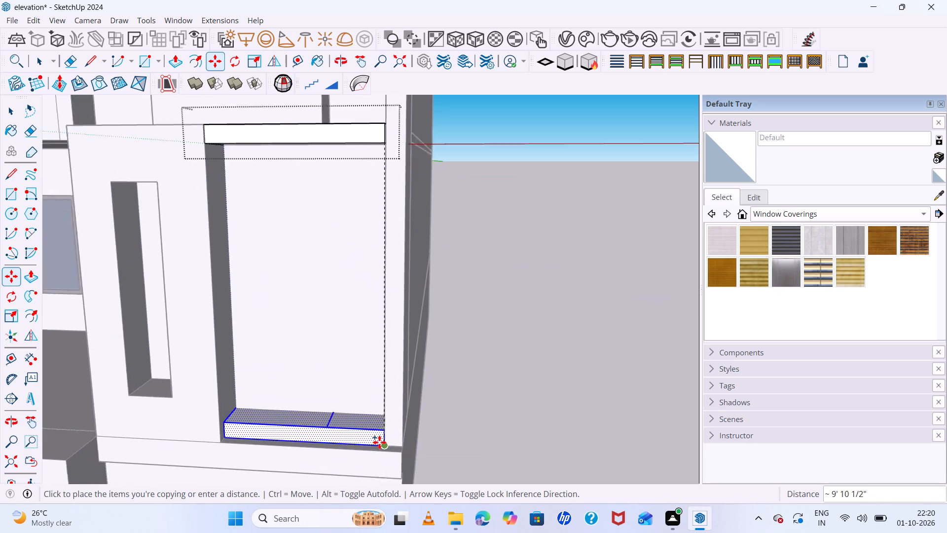
scroll(379, 442, "up", 4)
left_click(385, 451)
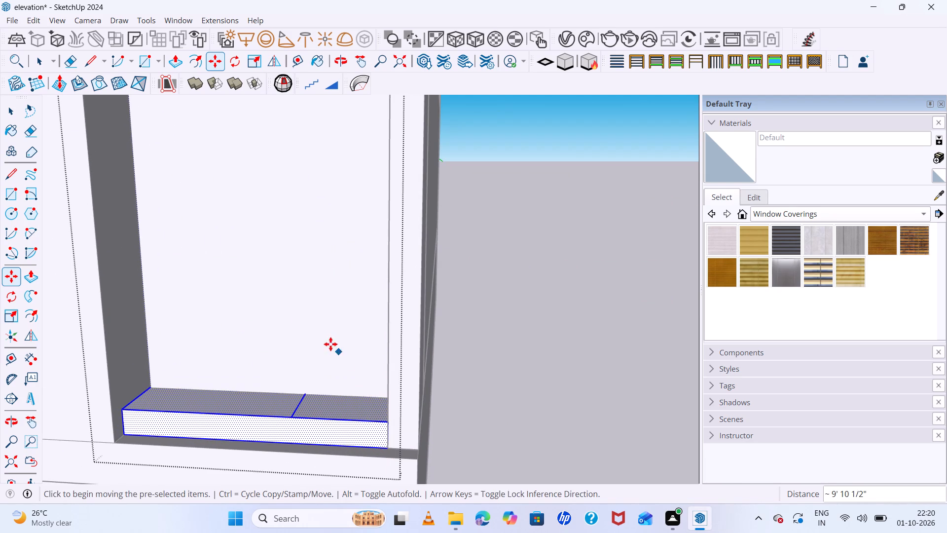
Divide the copy distance with 5/ to array evenly spaced slats down the bay, and exit the group.
scroll(327, 341, "down", 11)
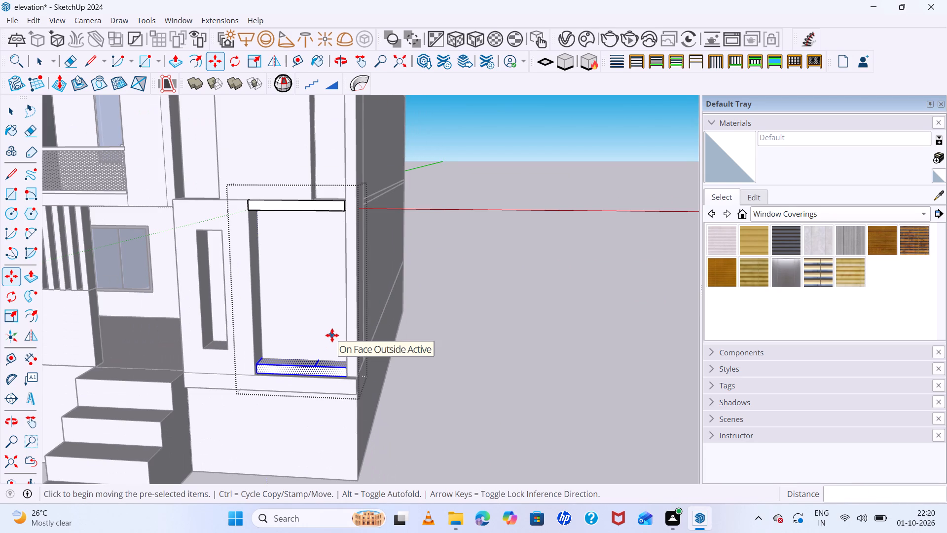
type("5/")
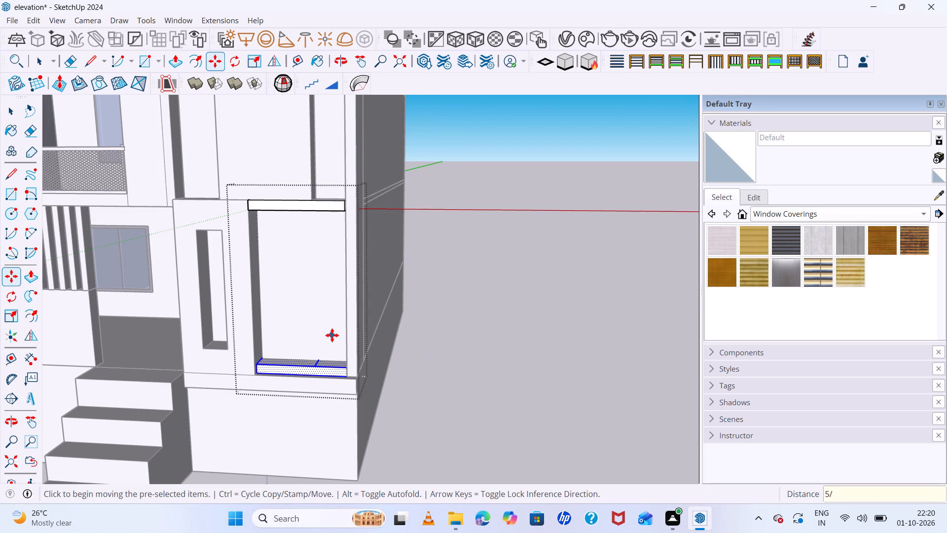
key("Return")
scroll(332, 331, "down", 6)
middle_click_drag(337, 345, 340, 339)
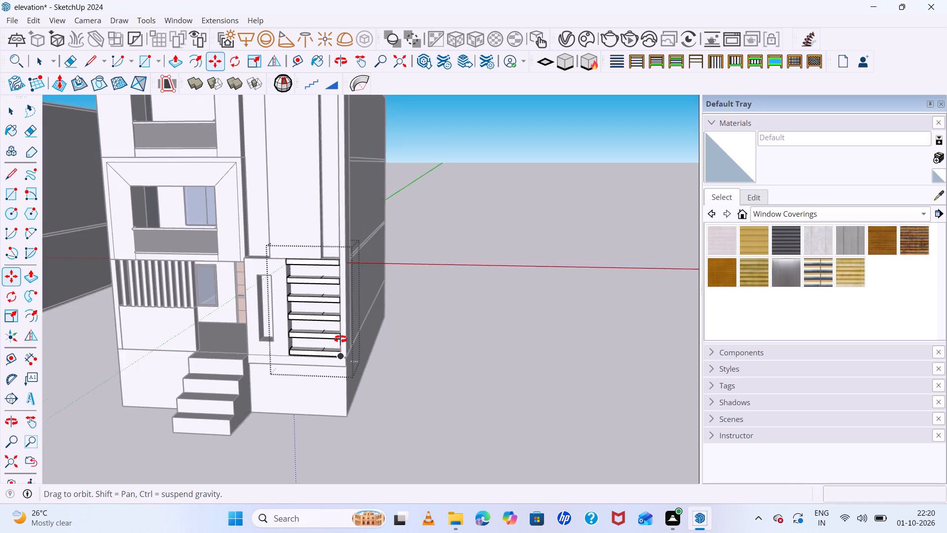
middle_click_drag(340, 339, 458, 358)
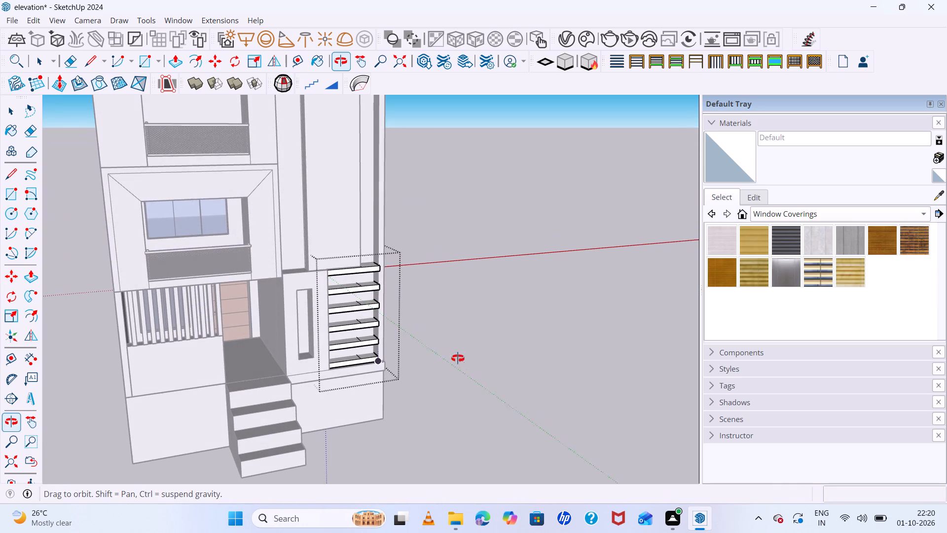
middle_click_drag(458, 358, 458, 360)
key("space")
left_click(439, 344)
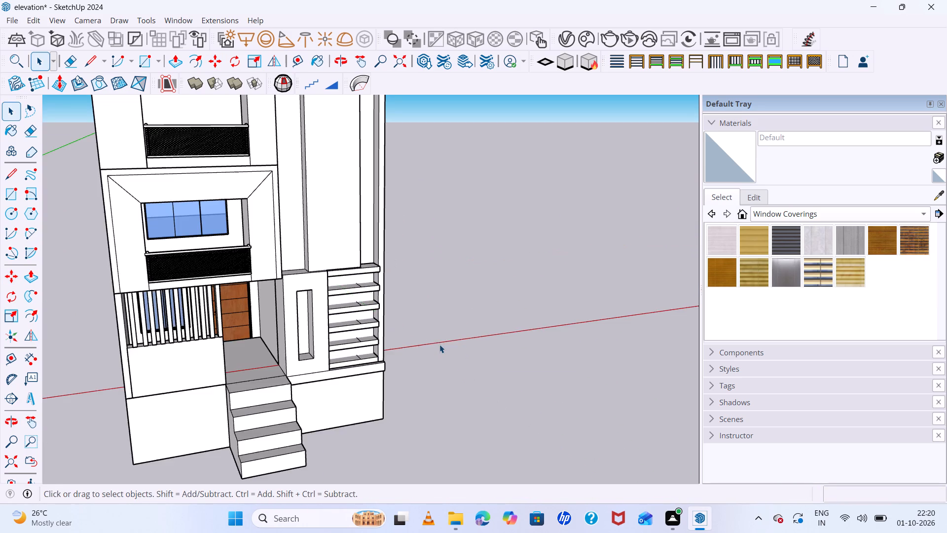
Open the slat group and delete the stray dividing edge on the top face of the second slat from the top.
scroll(418, 286, "up", 14)
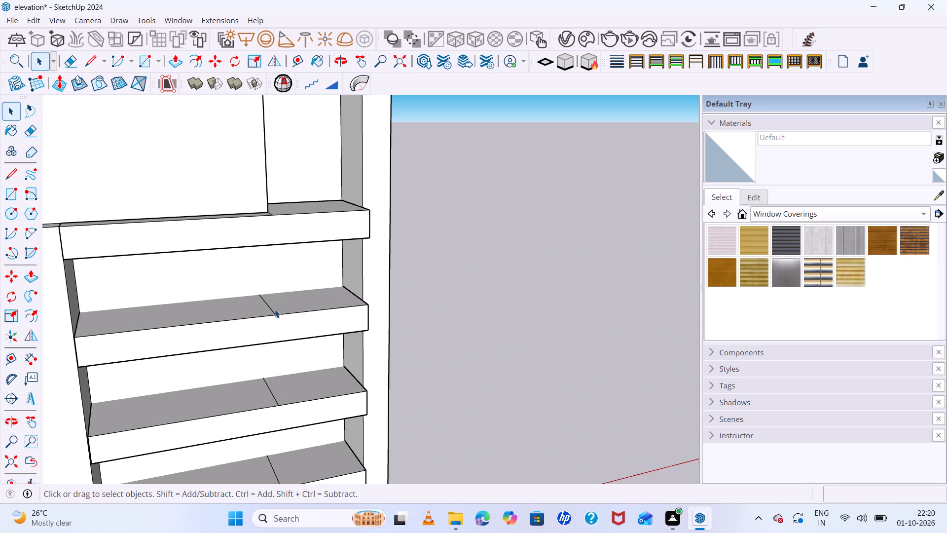
left_click(272, 309)
double_click(272, 309)
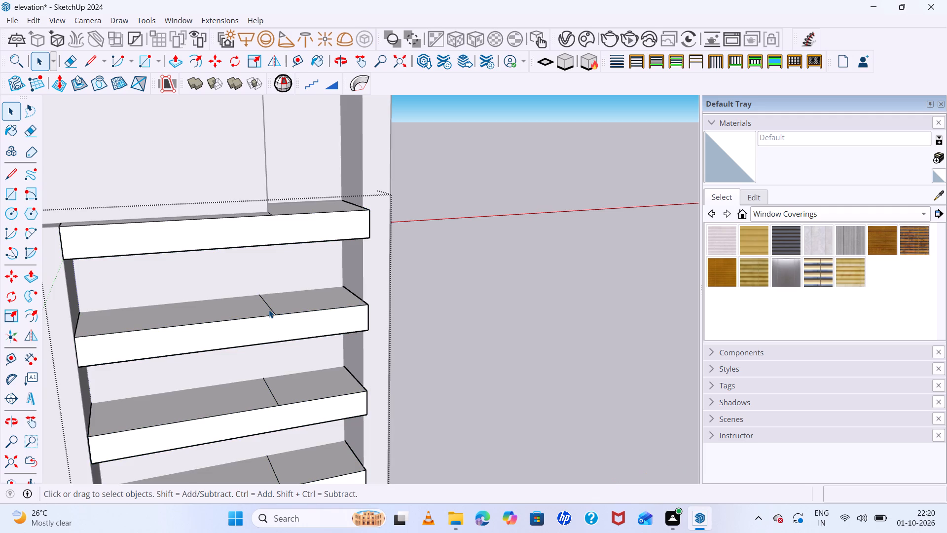
left_click(269, 309)
key("Delete")
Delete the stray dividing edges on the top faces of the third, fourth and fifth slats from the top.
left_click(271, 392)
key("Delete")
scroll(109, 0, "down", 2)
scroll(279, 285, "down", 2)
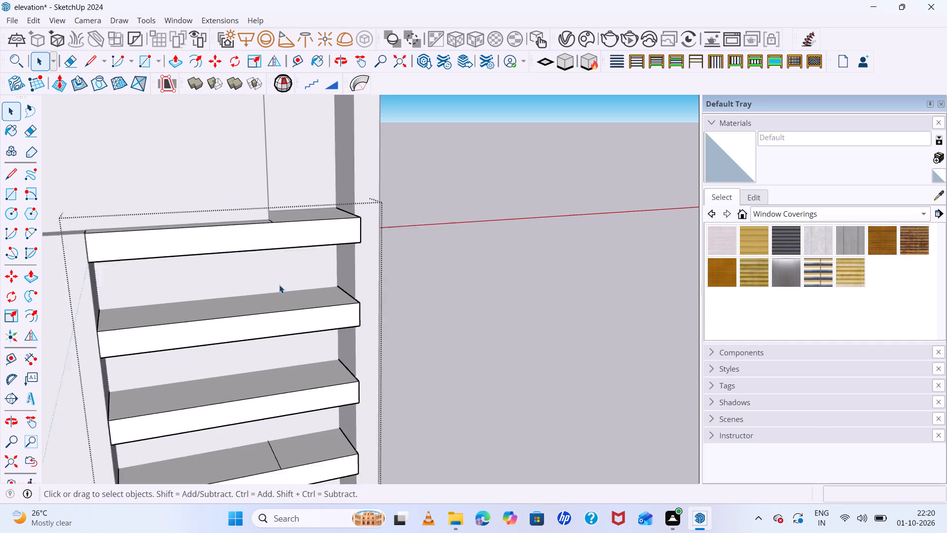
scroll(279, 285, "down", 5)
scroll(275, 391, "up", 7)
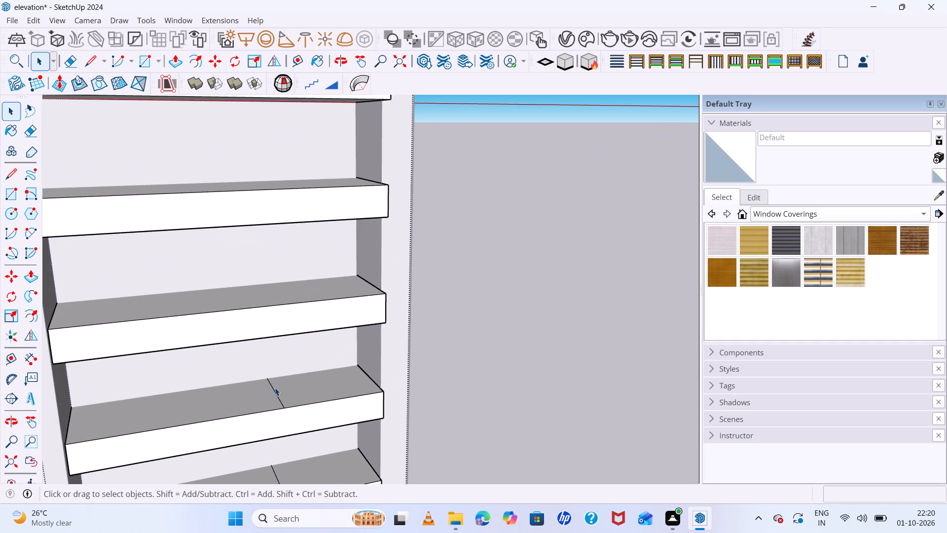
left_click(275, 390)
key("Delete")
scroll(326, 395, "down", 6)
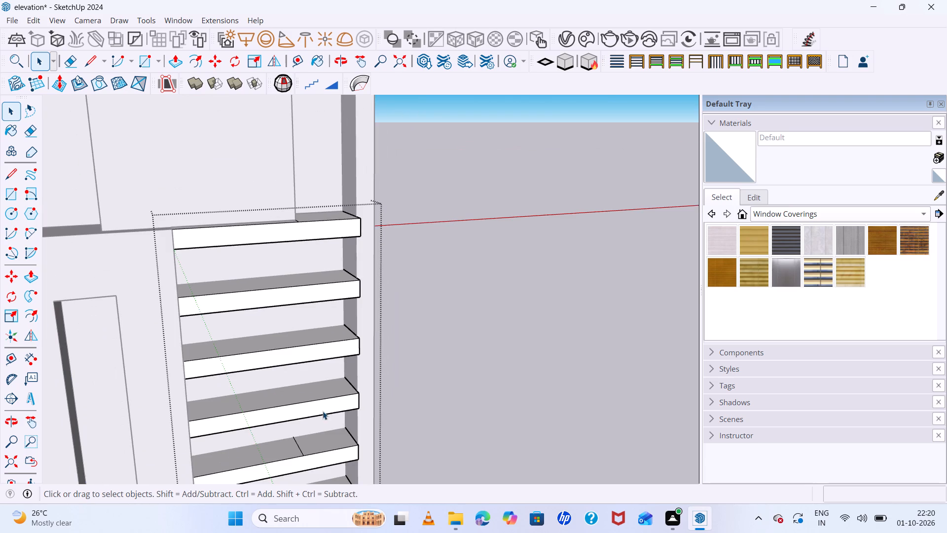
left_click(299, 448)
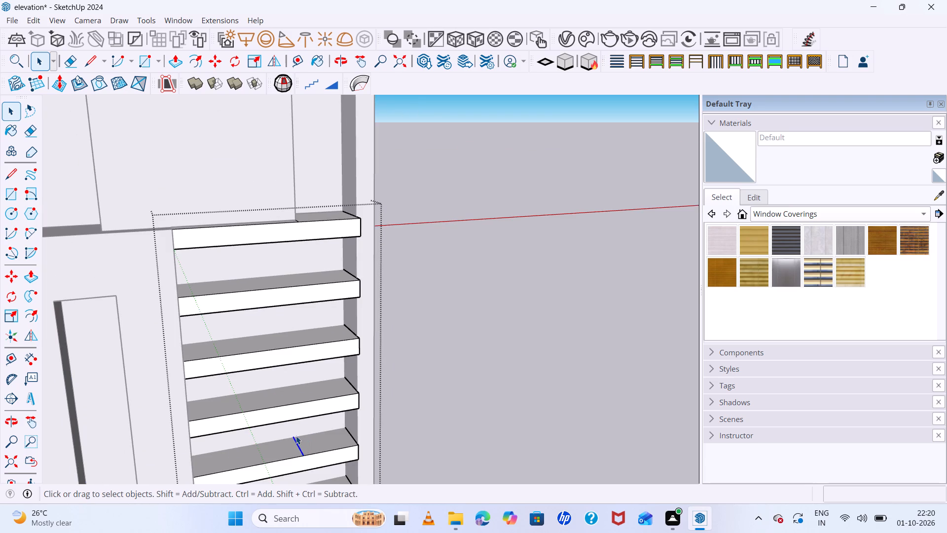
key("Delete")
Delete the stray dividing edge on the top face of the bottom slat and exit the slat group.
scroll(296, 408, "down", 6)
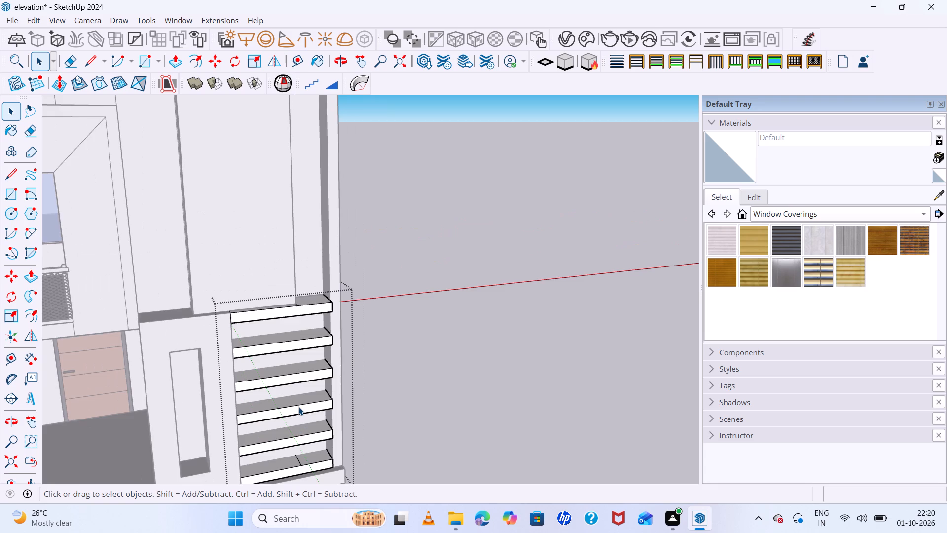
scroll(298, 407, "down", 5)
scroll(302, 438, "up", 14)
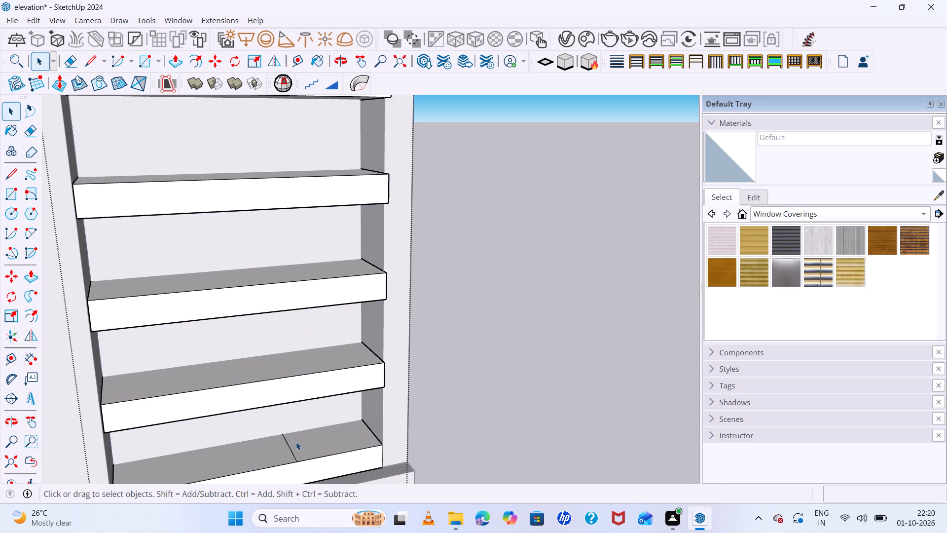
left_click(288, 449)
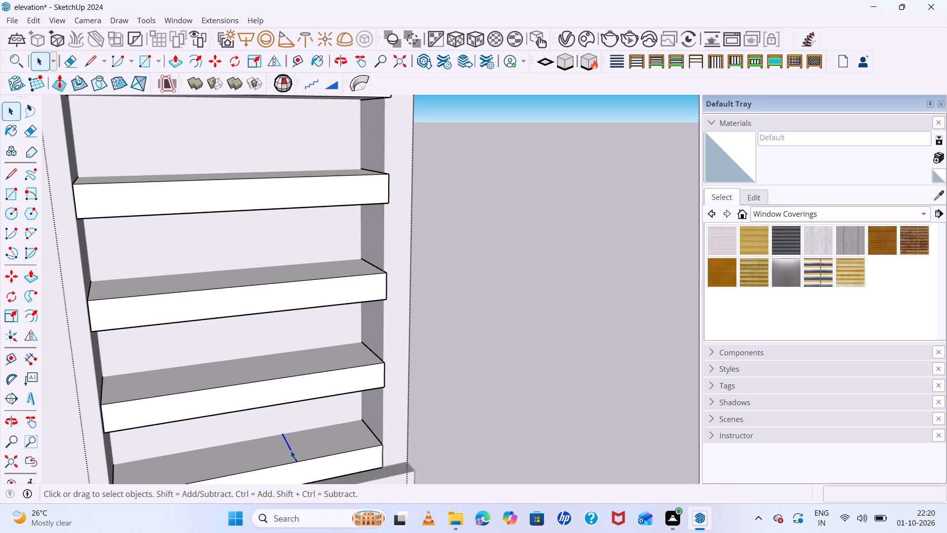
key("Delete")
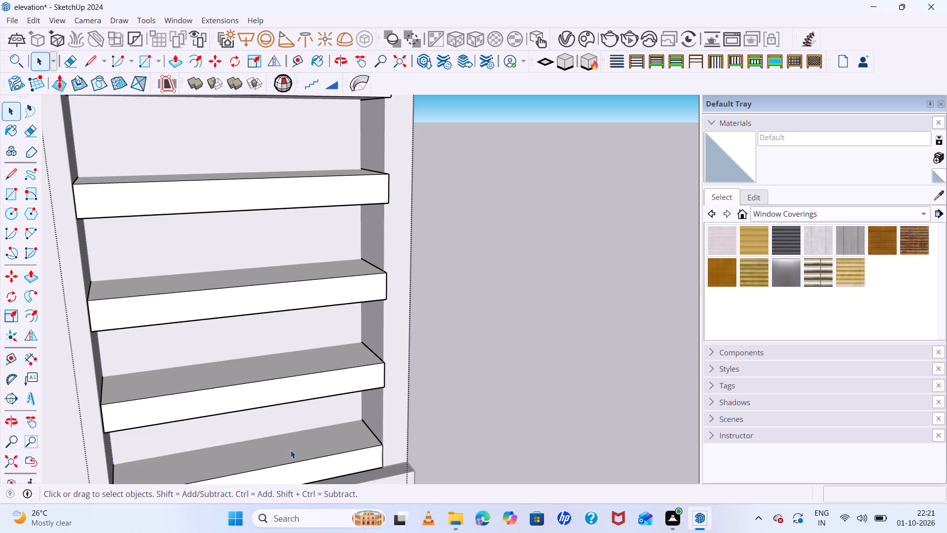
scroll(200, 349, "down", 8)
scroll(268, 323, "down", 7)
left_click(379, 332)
Examine the whole facade from the front and side, checking the slat bay, entrance steps and plinth.
scroll(282, 295, "down", 7)
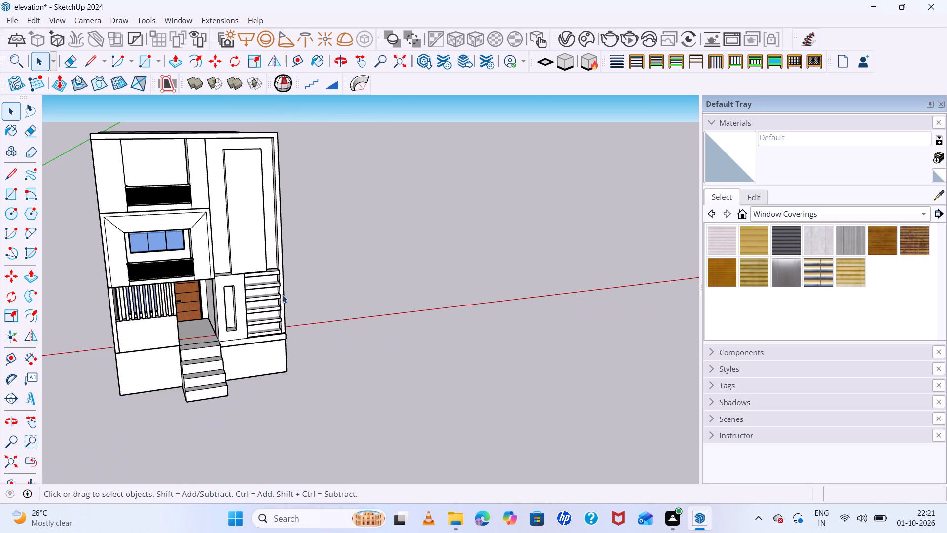
middle_click_drag(340, 313, 307, 283)
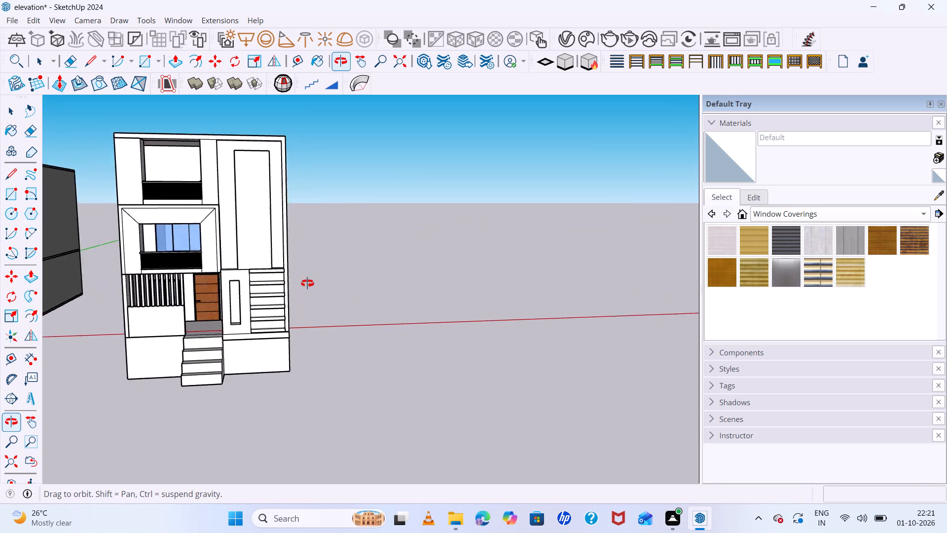
middle_click_drag(307, 283, 248, 244)
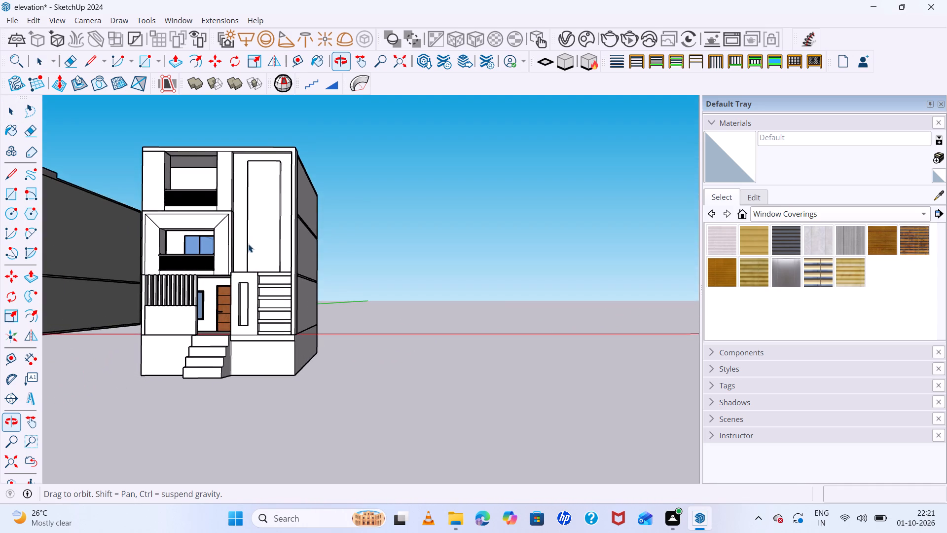
scroll(267, 241, "up", 9)
scroll(298, 247, "down", 14)
middle_click_drag(246, 294, 242, 314)
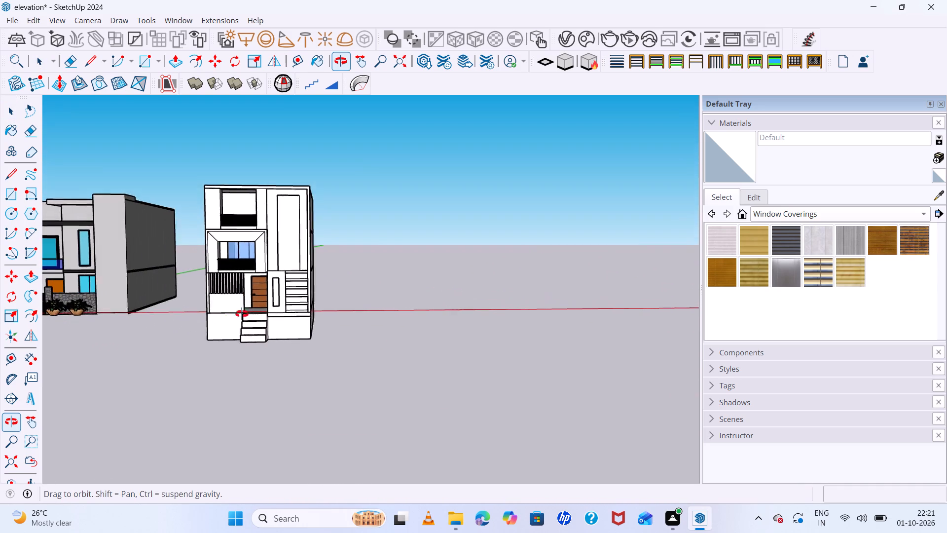
middle_click_drag(242, 314, 209, 319)
scroll(309, 321, "up", 15)
left_click(227, 333)
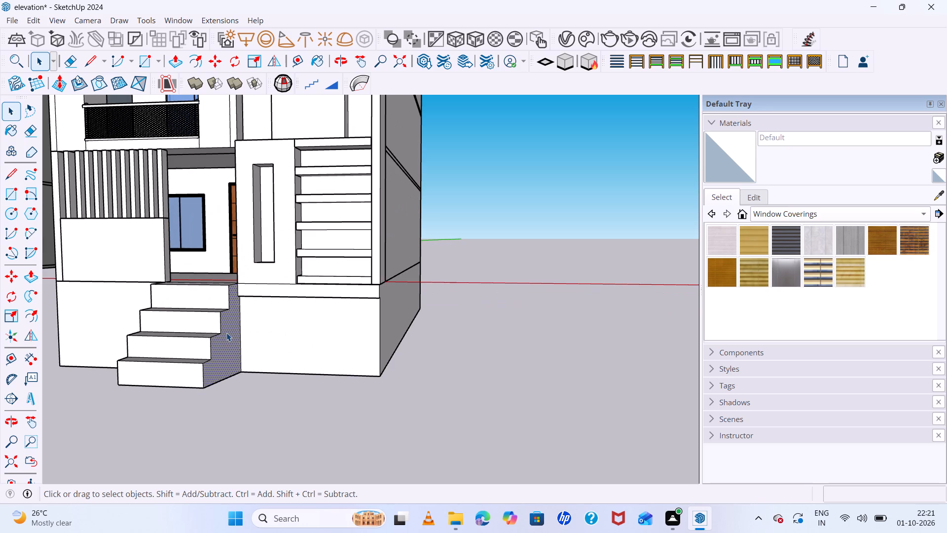
scroll(226, 333, "up", 7)
left_click(237, 329)
scroll(237, 329, "down", 5)
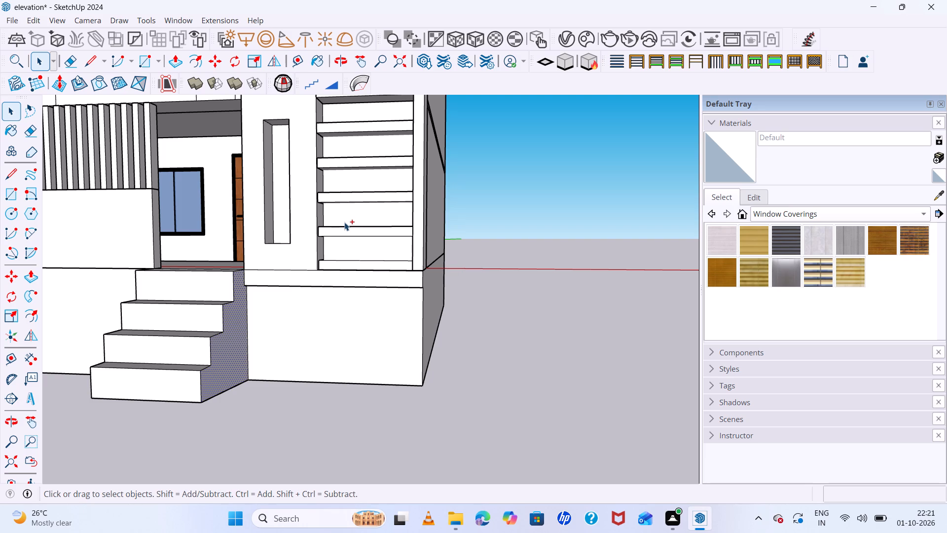
Undo the edge deletions, the slat array and the slat copy, back to the single top slat inside its group.
key("ctrl+z")
key("ctrl+z")
key("ctrl+z")
key("ctrl+z")
key("ctrl+z")
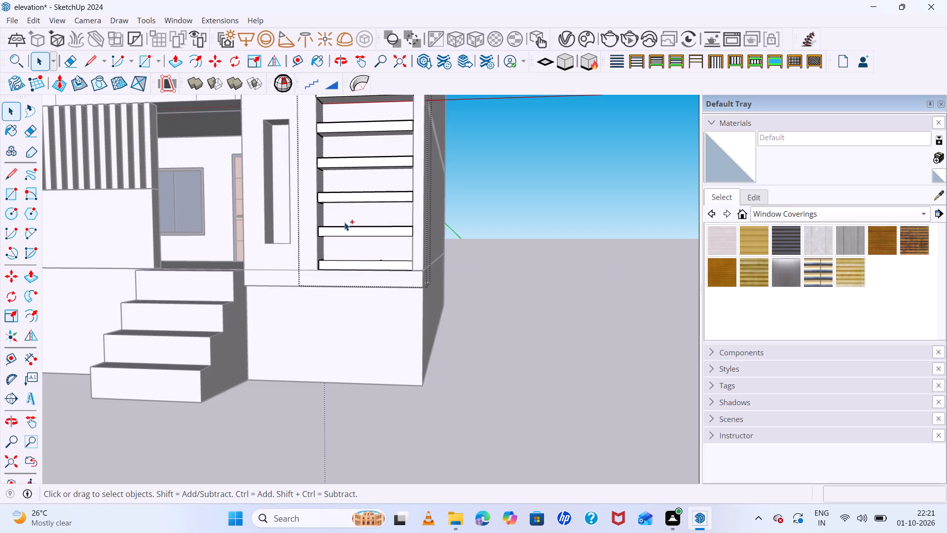
key("ctrl+z")
key("ctrl+z")
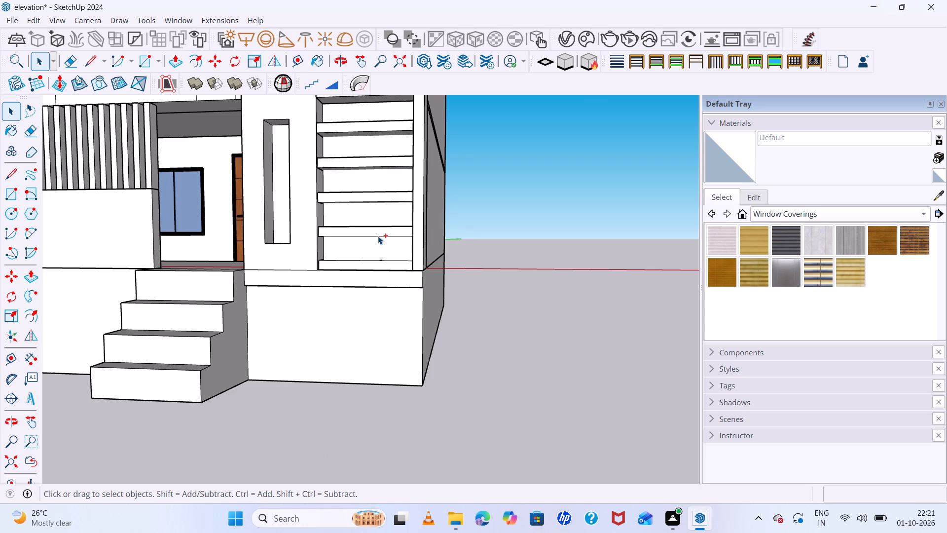
key("ctrl+z")
key("ctrl+z")
scroll(378, 220, "down", 7)
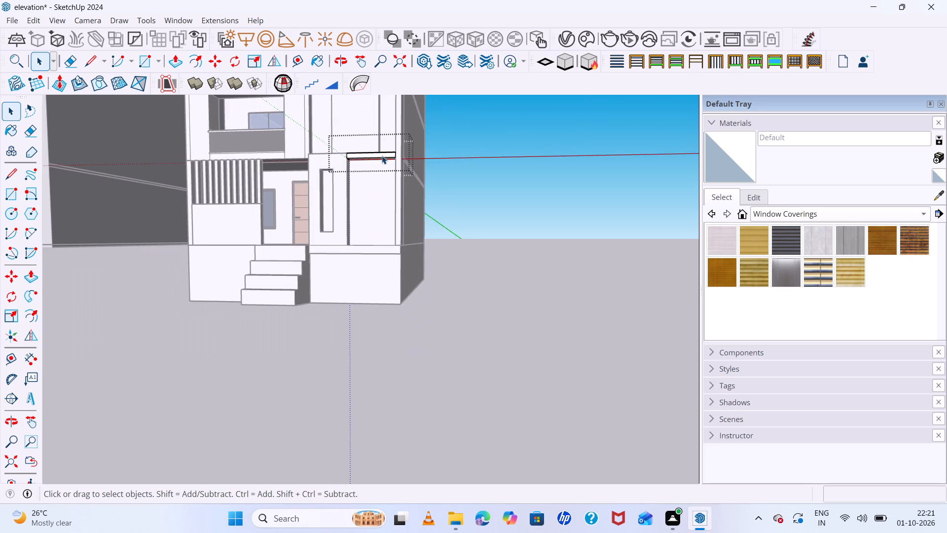
Copy the whole top slat straight down to the foot of the wall bay, just above the plinth ledge.
scroll(382, 154, "up", 6)
triple_click(388, 155)
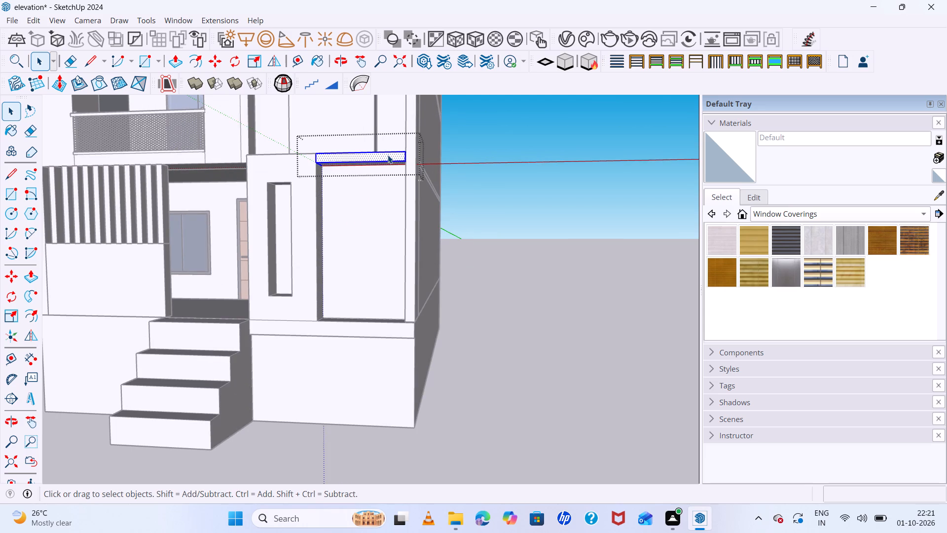
key("m")
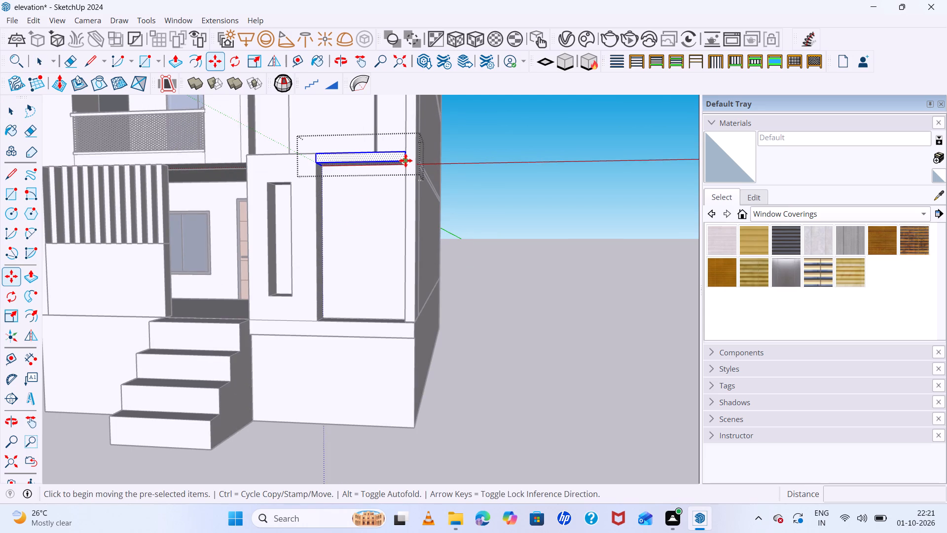
left_click(405, 160)
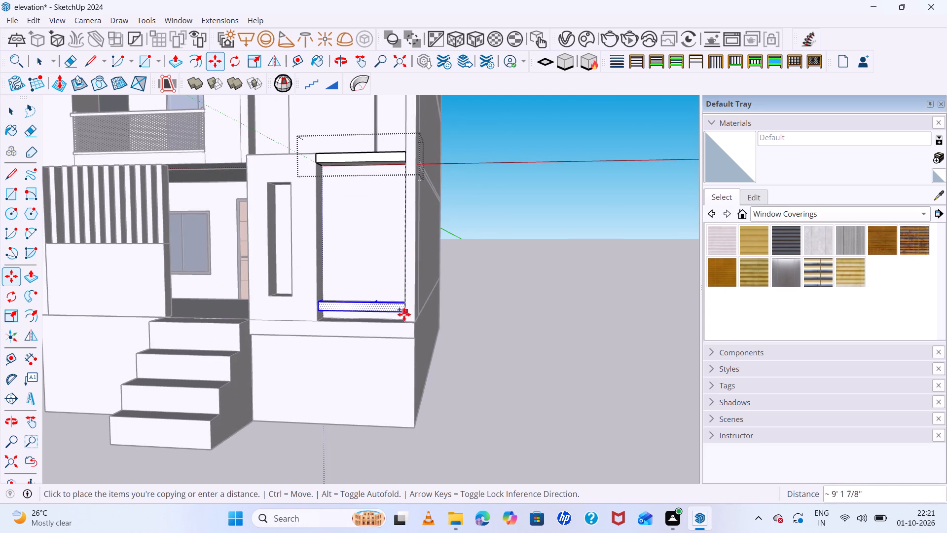
left_click(404, 320)
middle_click_drag(391, 299, 385, 346)
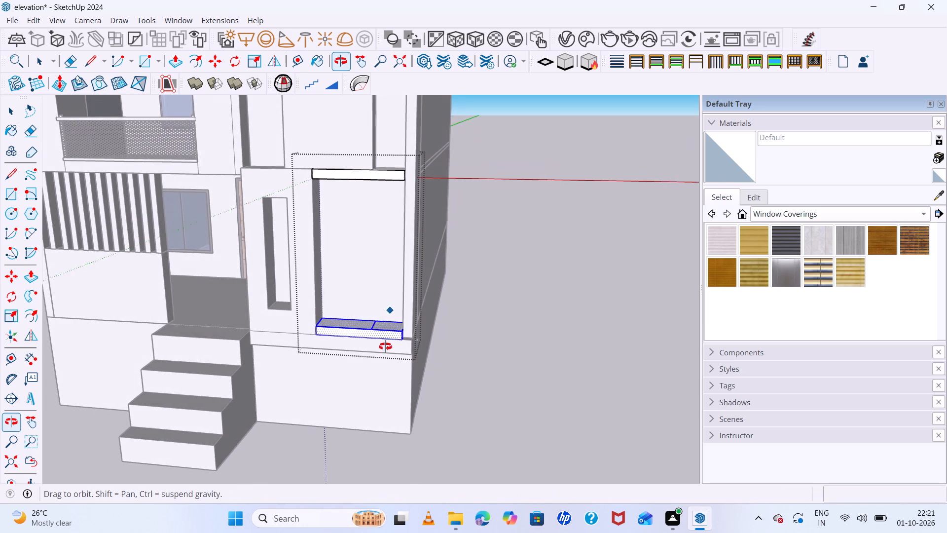
middle_click_drag(385, 346, 384, 351)
scroll(384, 329, "up", 11)
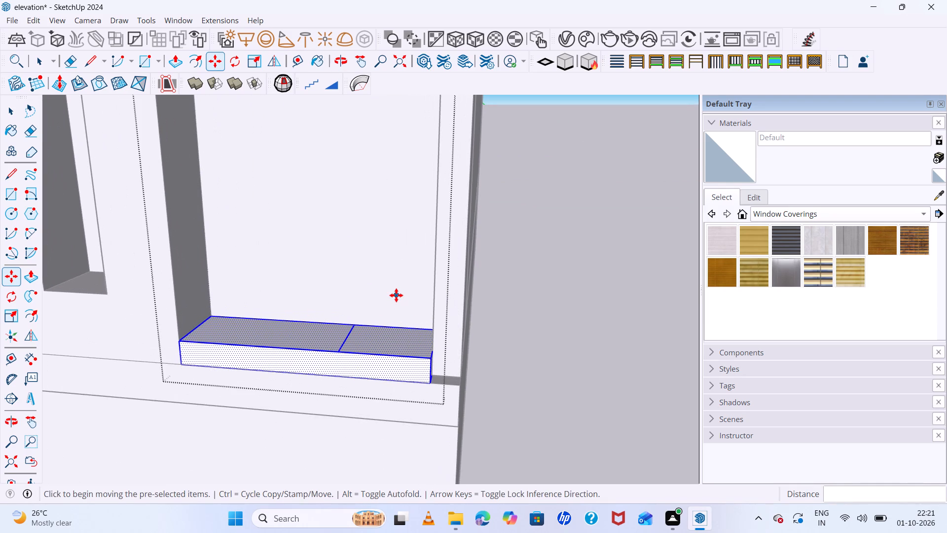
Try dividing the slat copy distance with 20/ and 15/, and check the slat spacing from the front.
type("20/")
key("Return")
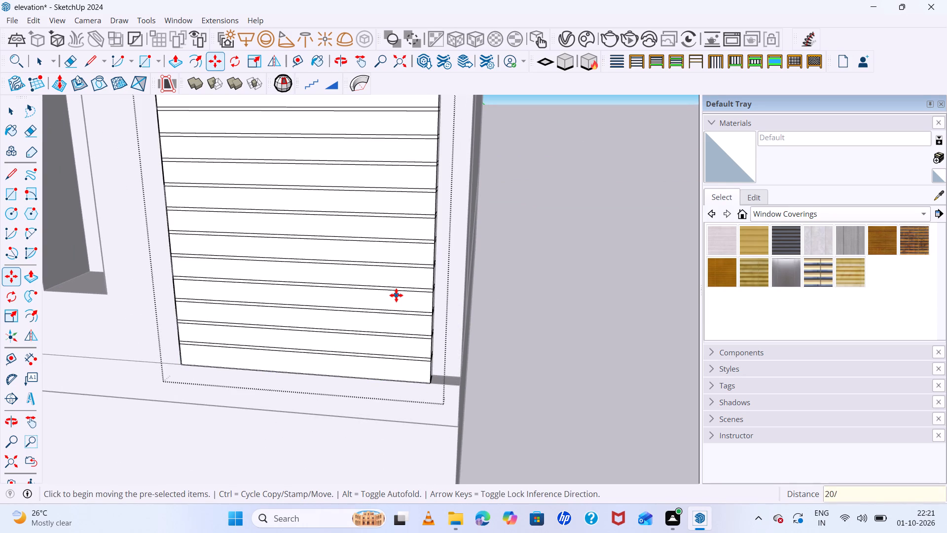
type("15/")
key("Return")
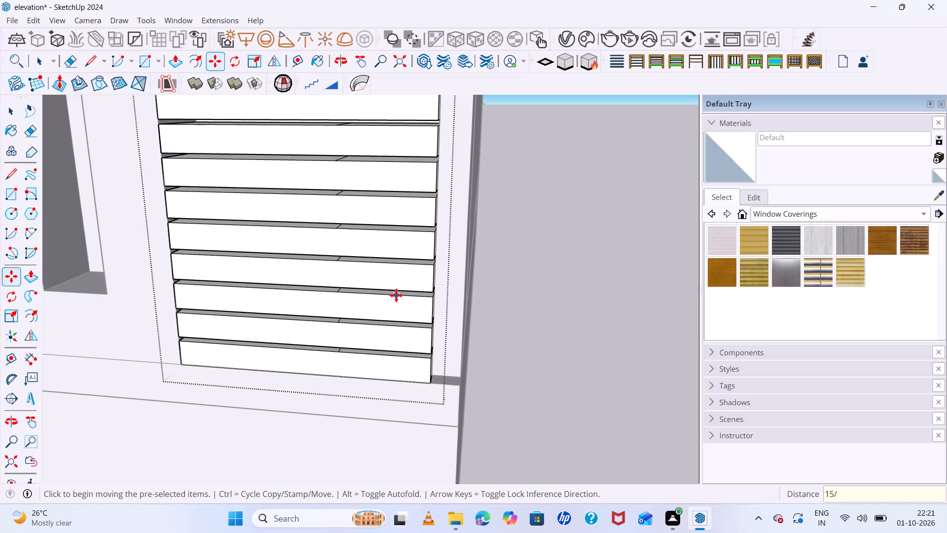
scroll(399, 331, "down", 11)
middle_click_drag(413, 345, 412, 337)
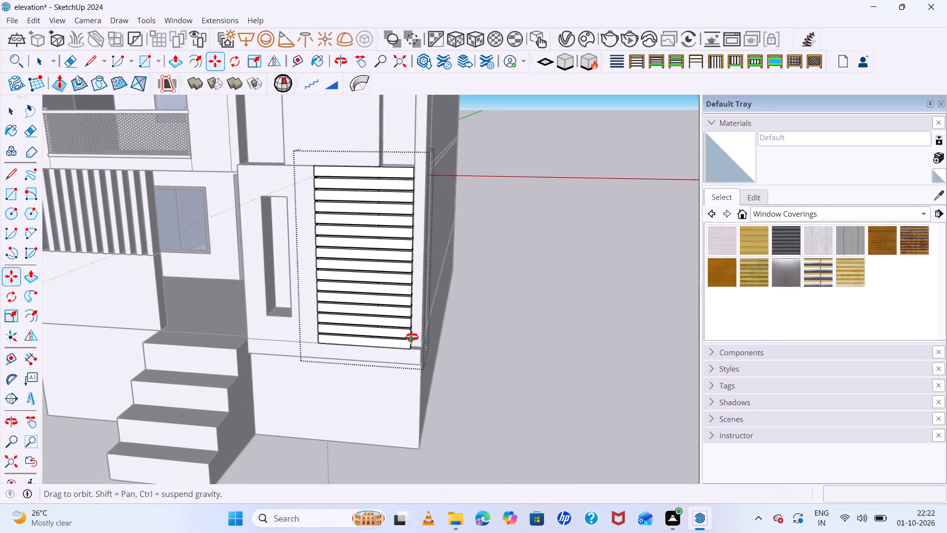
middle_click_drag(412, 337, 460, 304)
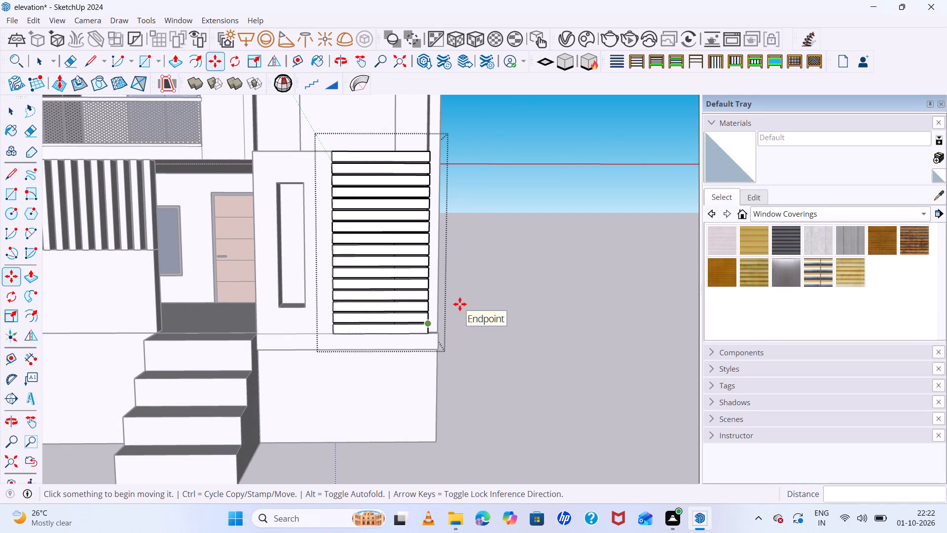
Divide the slat copy distance with 14/ to array denser, evenly spaced slats down the bay, and exit the group.
type("14/")
key("Return")
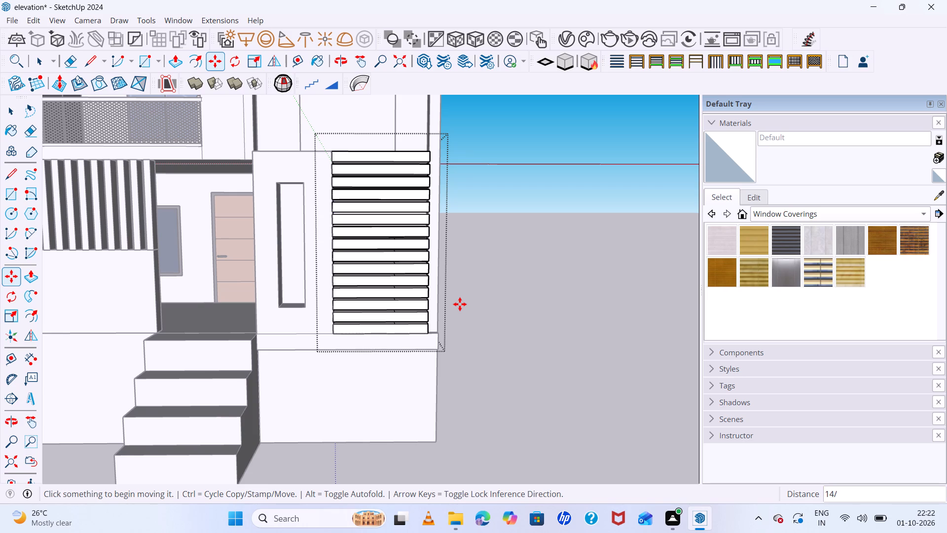
key("space")
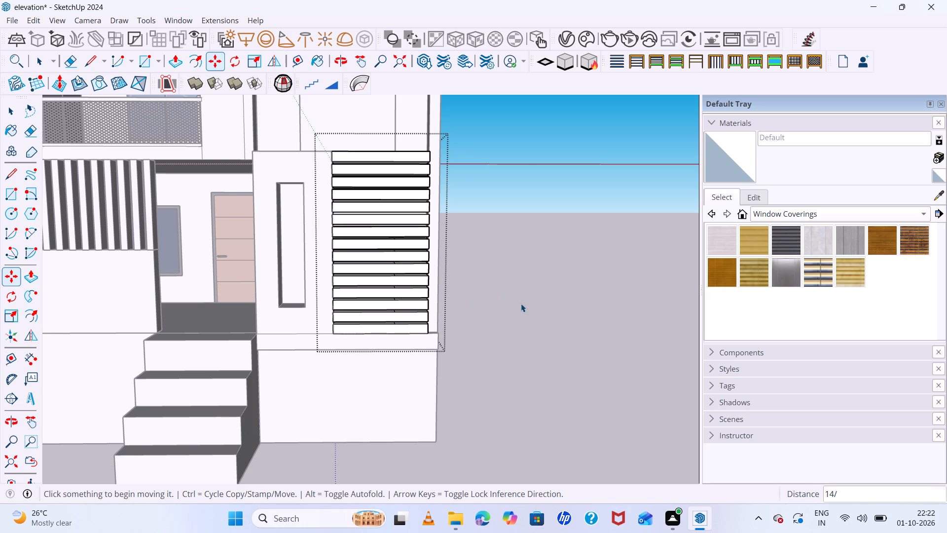
left_click(540, 286)
scroll(530, 280, "down", 10)
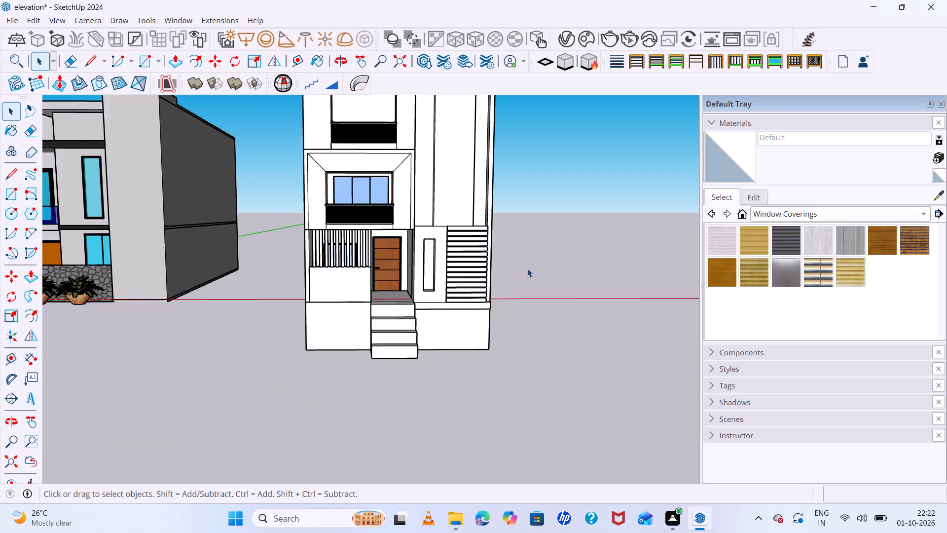
scroll(527, 268, "down", 2)
scroll(549, 268, "up", 6)
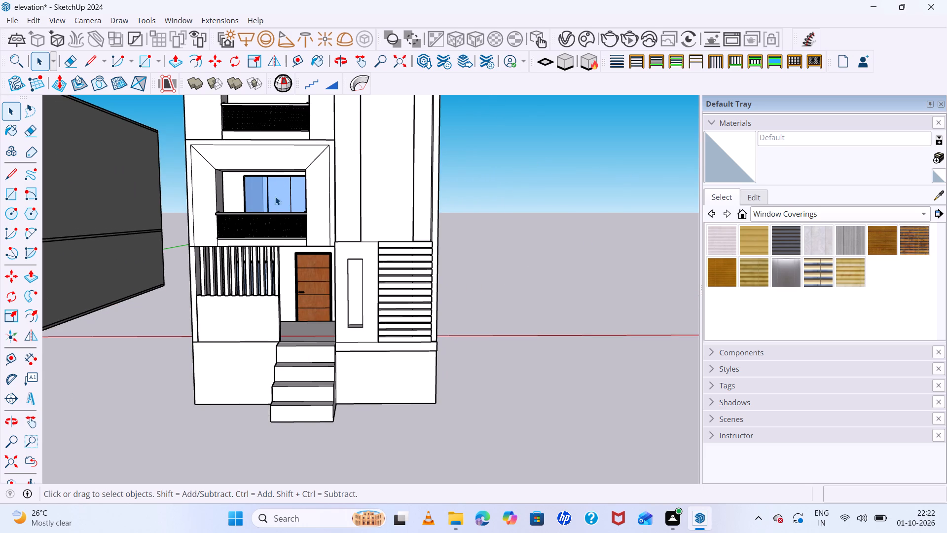
Examine the whole three-storey elevation from the front, the sides and below, ending at the top-floor balcony ceiling.
scroll(306, 192, "down", 5)
scroll(357, 193, "down", 7)
scroll(378, 115, "up", 7)
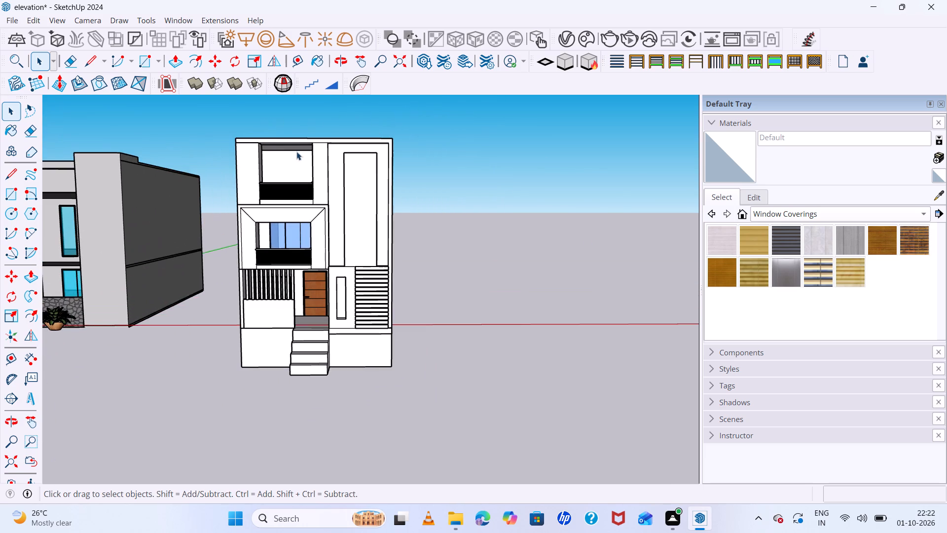
middle_click_drag(298, 152, 439, 124)
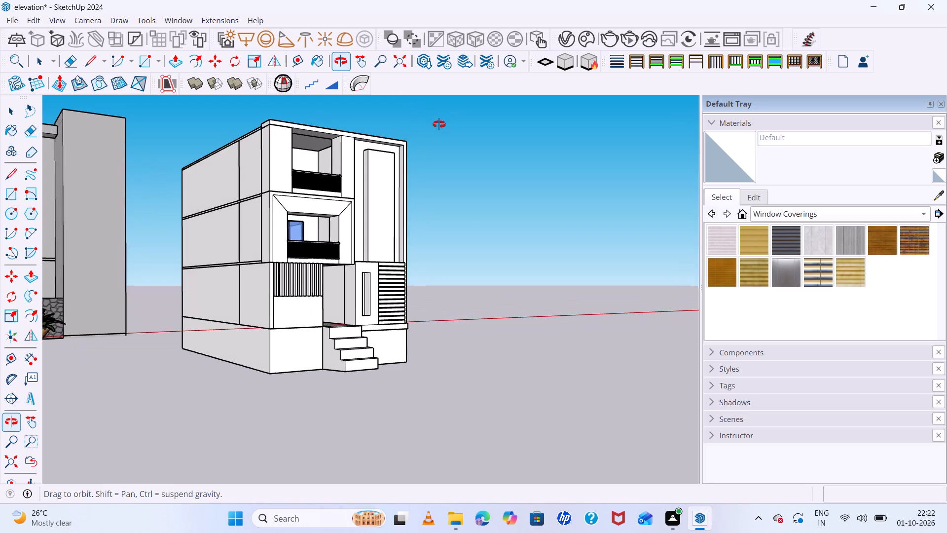
middle_click_drag(439, 124, 269, 185)
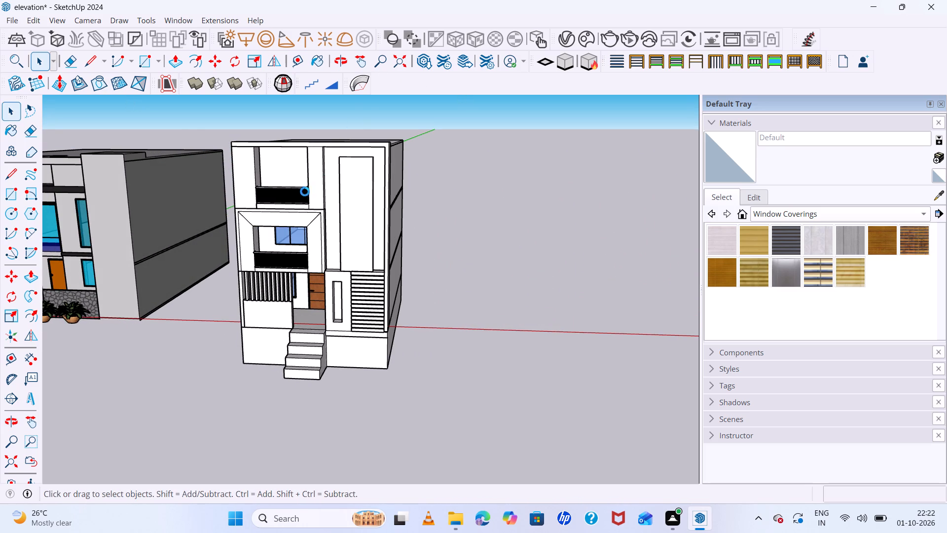
middle_click_drag(302, 193, 313, 158)
scroll(300, 159, "up", 6)
middle_click_drag(285, 170, 291, 108)
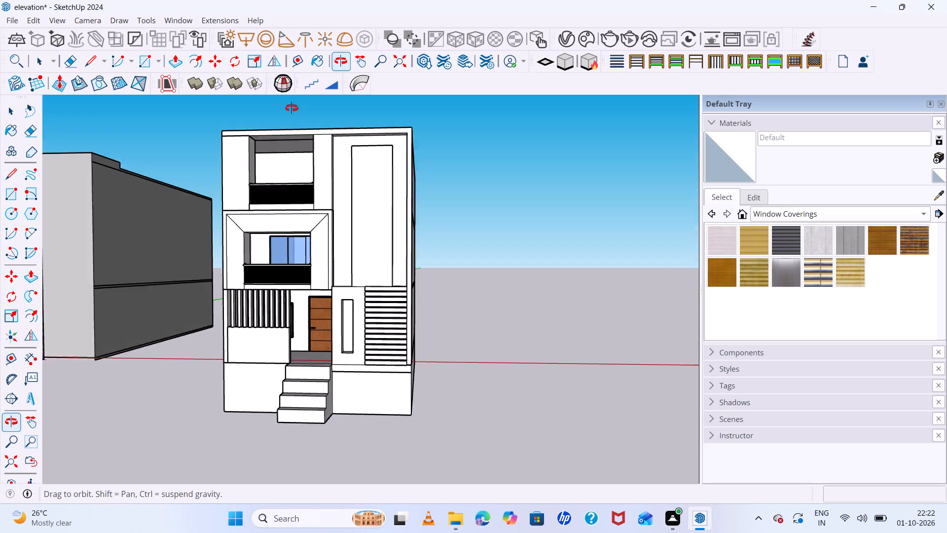
middle_click_drag(291, 108, 294, 98)
scroll(281, 150, "up", 7)
middle_click_drag(291, 144, 299, 84)
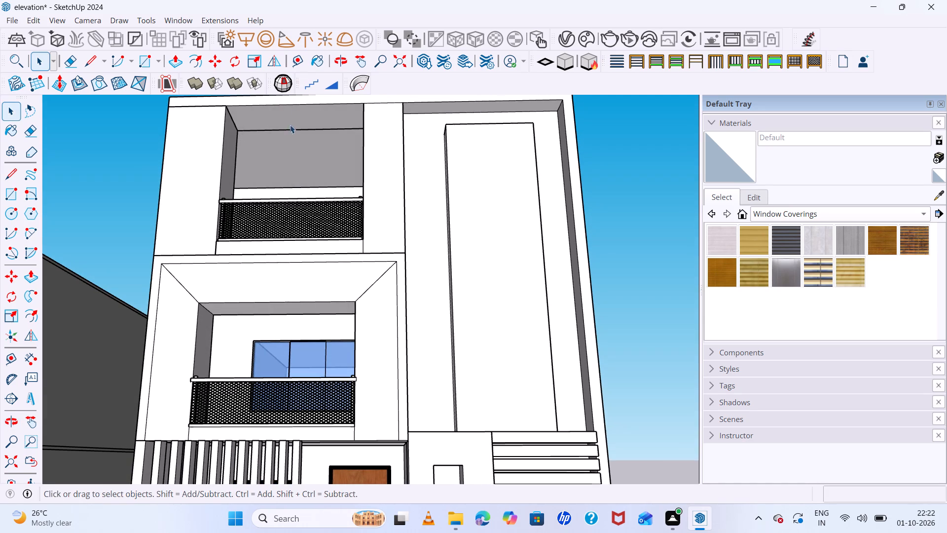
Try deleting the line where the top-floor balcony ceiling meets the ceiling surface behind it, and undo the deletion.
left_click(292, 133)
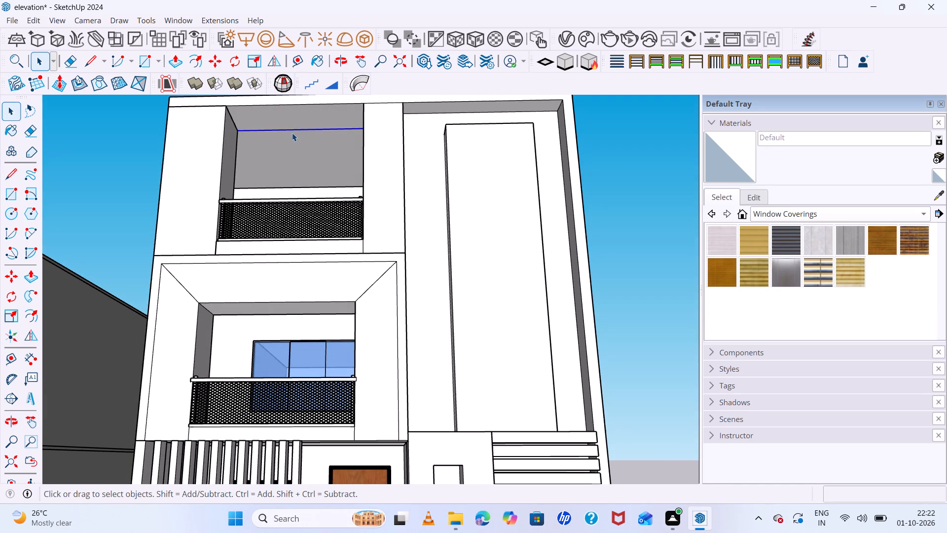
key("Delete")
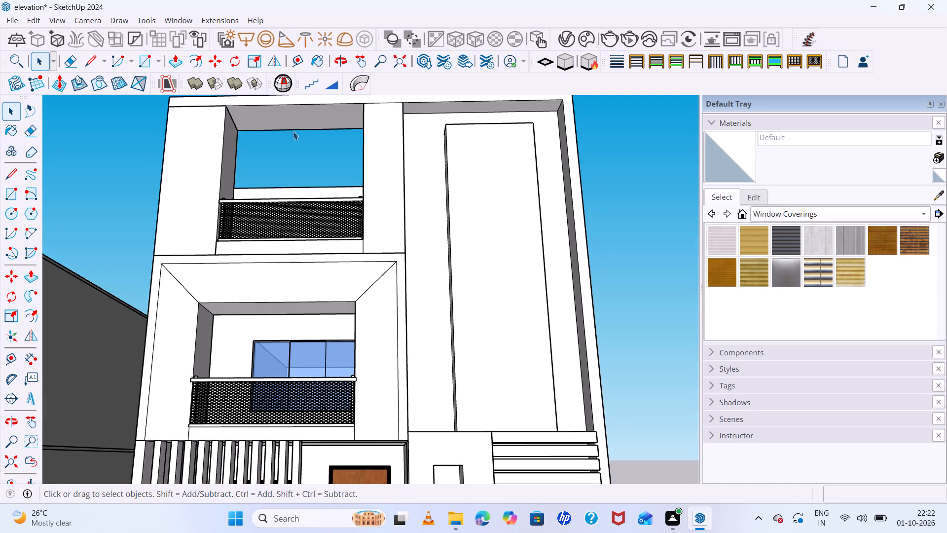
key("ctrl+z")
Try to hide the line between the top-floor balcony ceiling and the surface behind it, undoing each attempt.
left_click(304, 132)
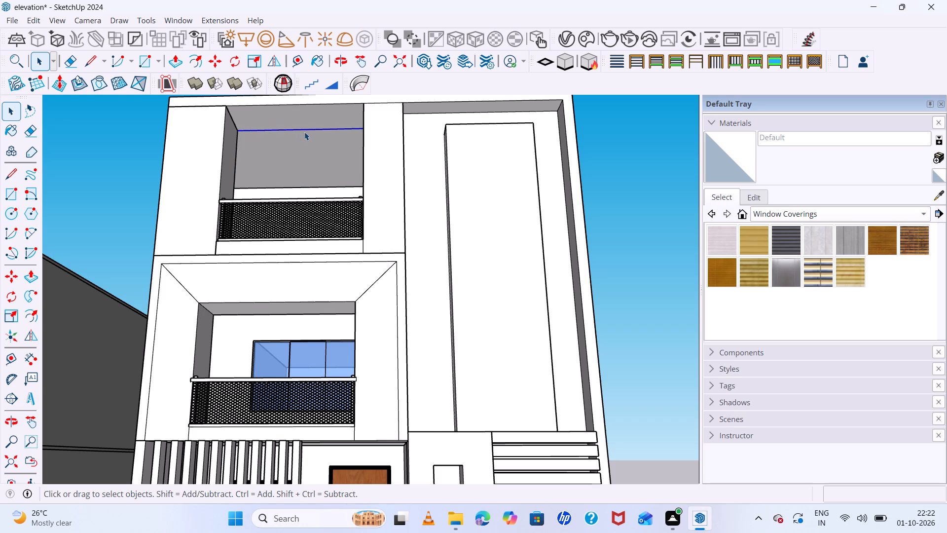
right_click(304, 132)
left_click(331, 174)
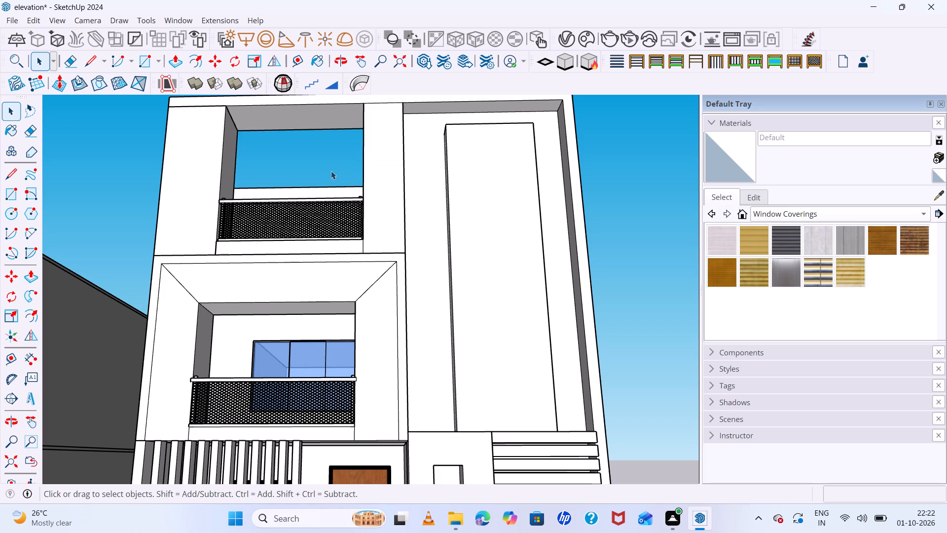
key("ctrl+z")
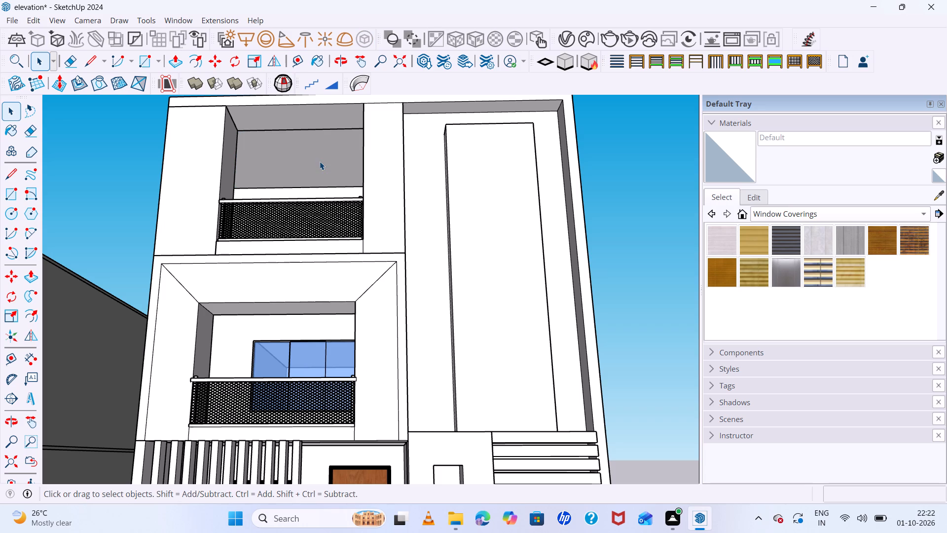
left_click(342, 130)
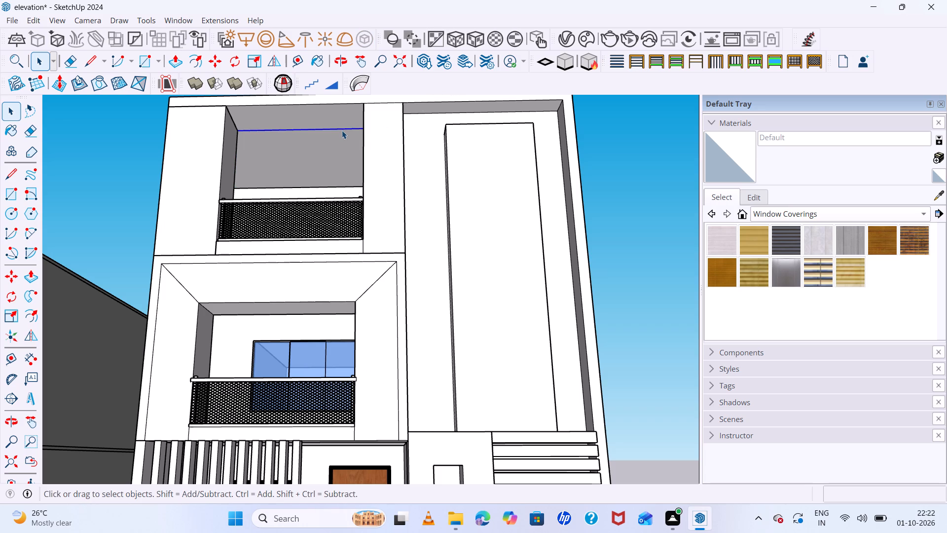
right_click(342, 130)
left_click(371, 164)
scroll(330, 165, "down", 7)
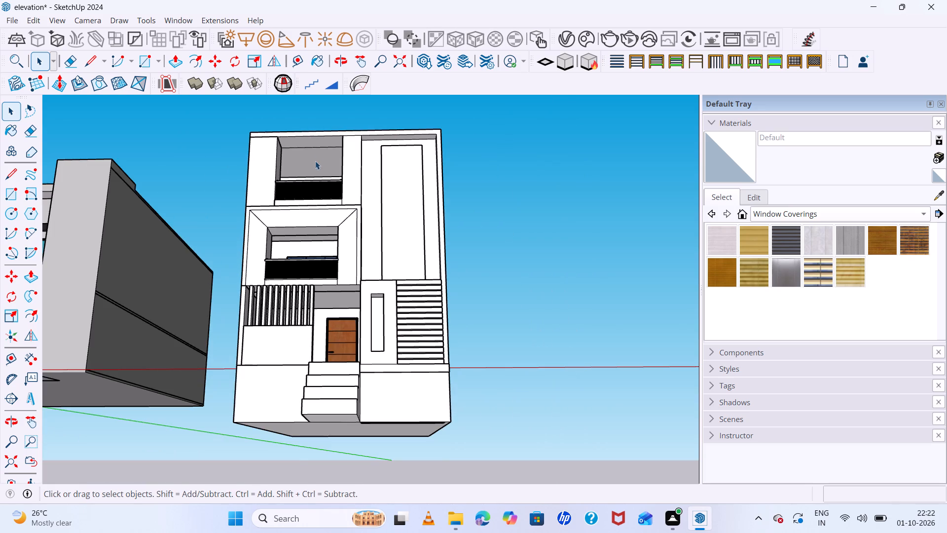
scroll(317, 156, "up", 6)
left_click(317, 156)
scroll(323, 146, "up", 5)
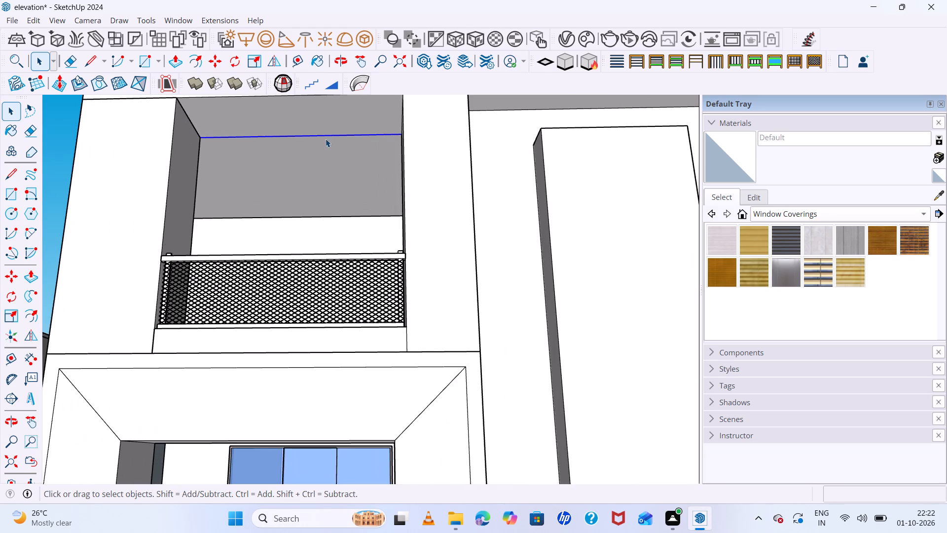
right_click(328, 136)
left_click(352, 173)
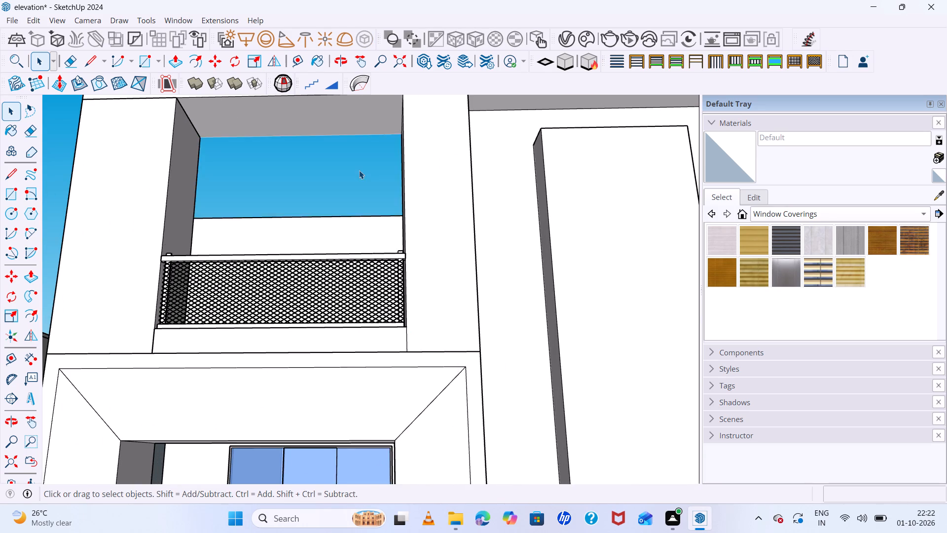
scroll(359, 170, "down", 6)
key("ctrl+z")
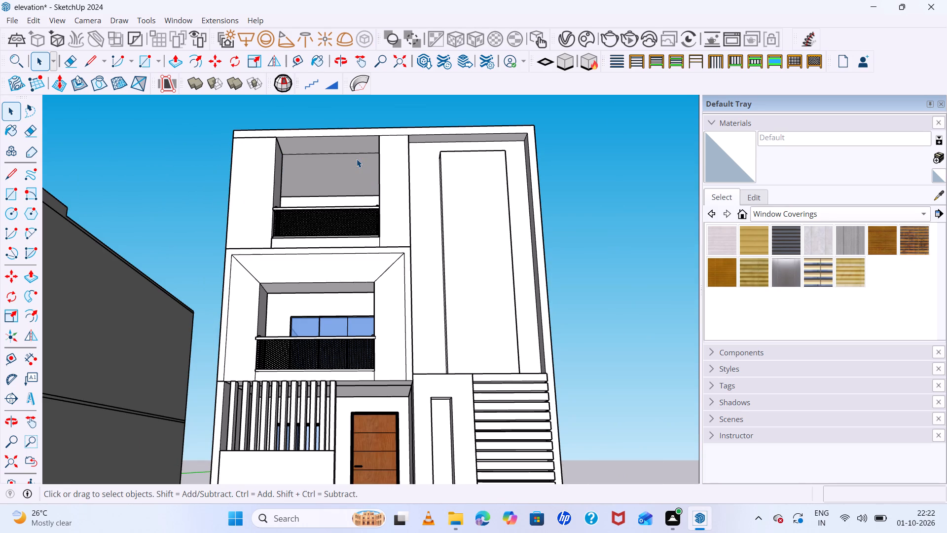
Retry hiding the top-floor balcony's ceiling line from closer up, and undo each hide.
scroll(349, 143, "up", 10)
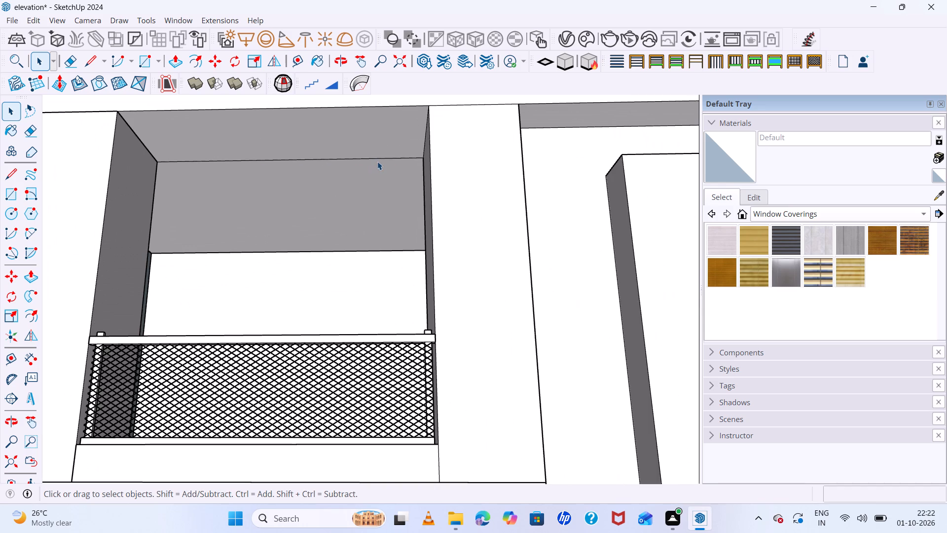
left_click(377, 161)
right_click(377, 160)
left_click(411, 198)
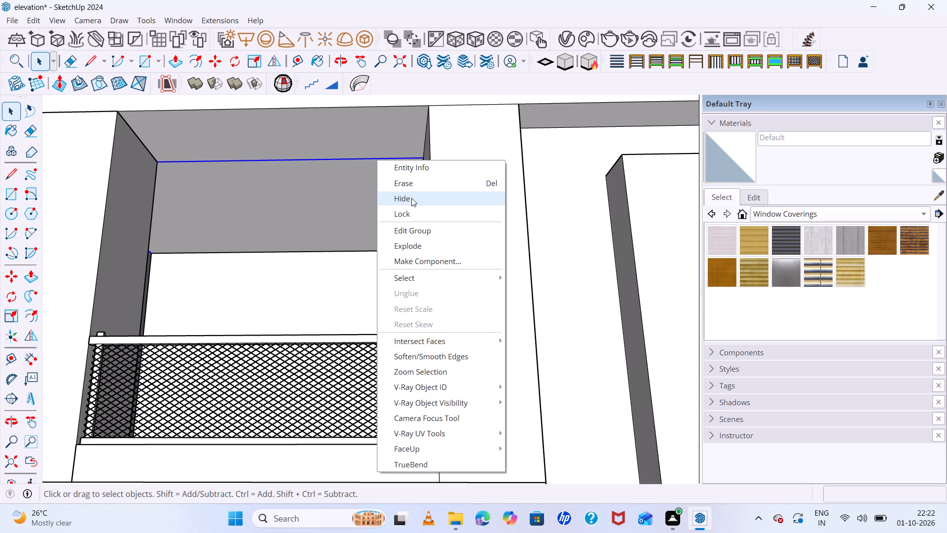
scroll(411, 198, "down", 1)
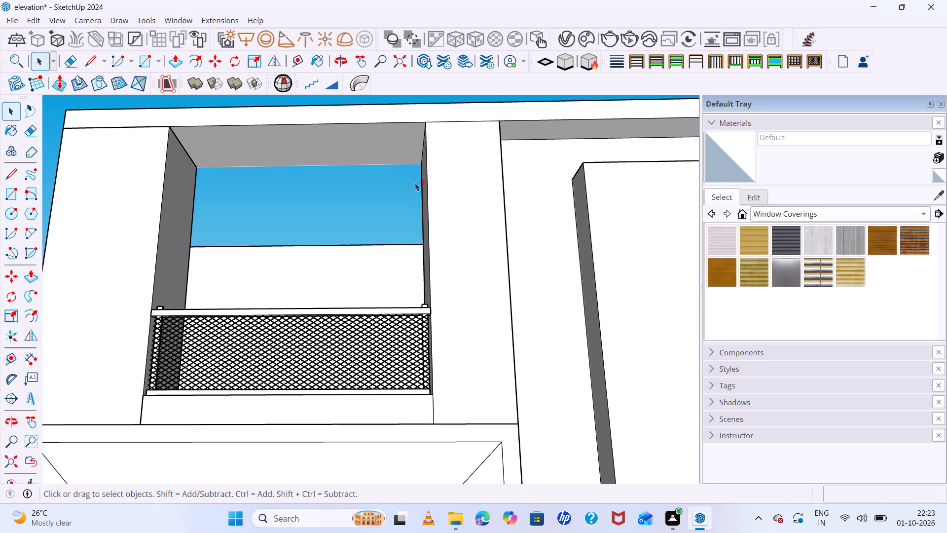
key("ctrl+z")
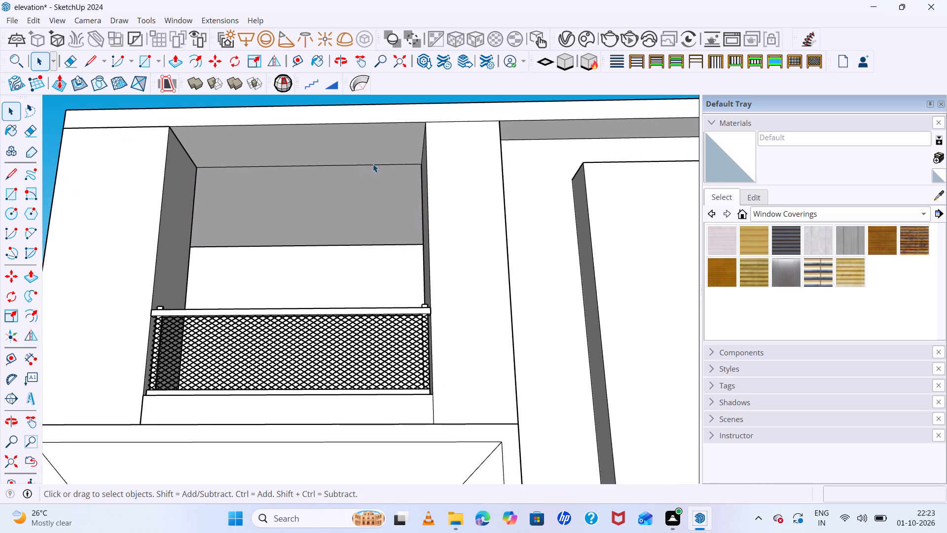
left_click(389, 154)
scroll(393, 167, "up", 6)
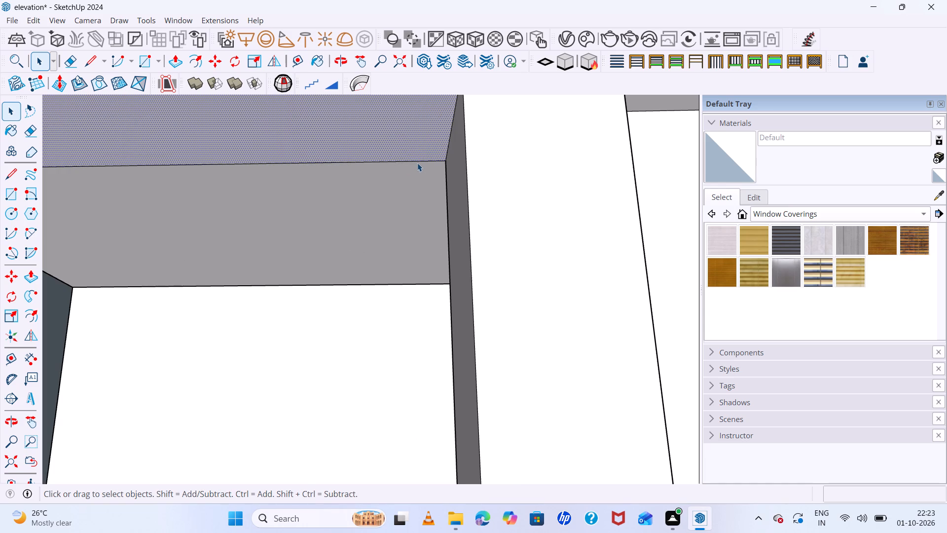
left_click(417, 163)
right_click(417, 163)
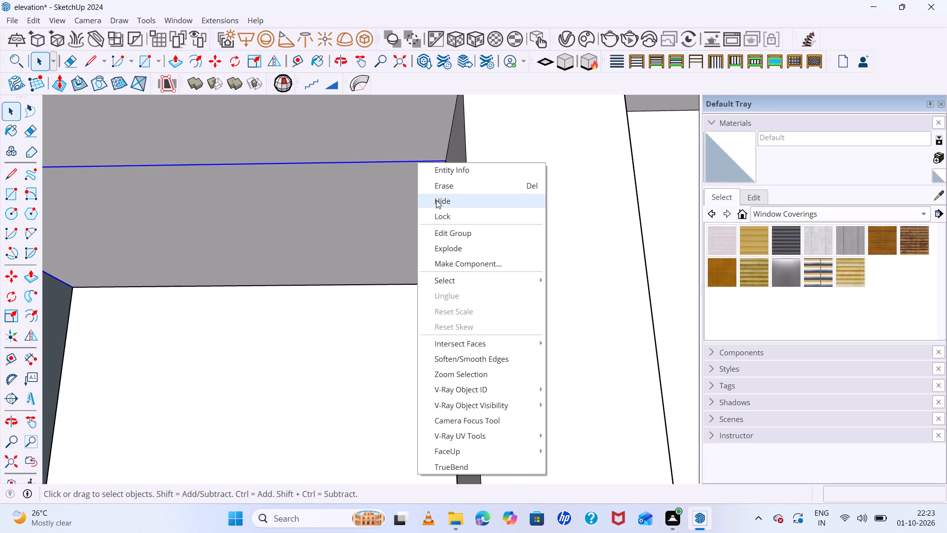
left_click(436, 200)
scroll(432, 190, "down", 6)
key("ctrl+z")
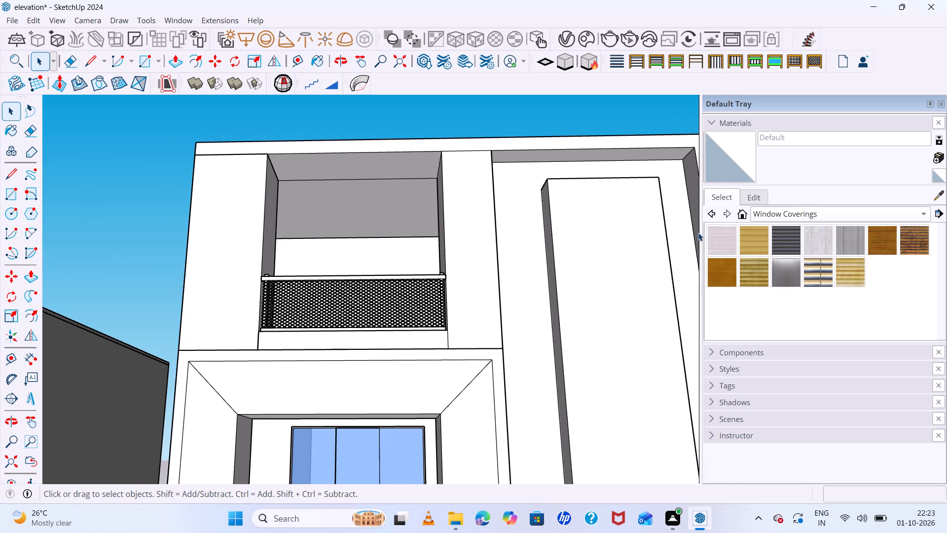
Create a new material from Wood Veneer 01 in the Wood collection, darkened to a deep brown.
left_click(787, 216)
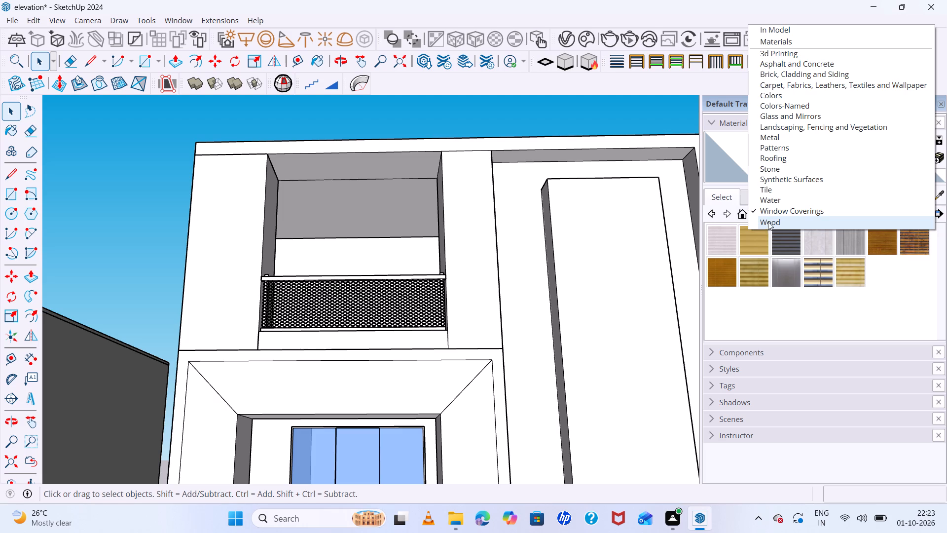
left_click(770, 227)
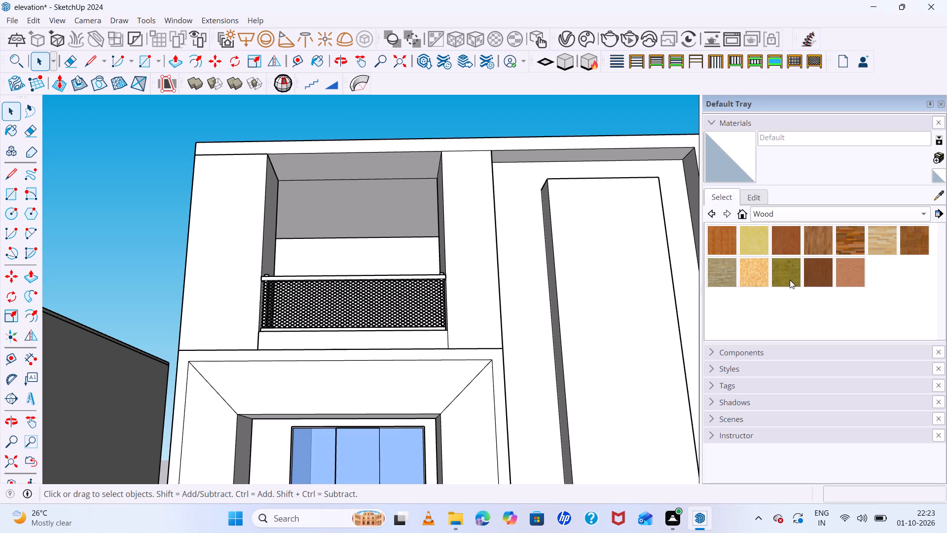
left_click(810, 269)
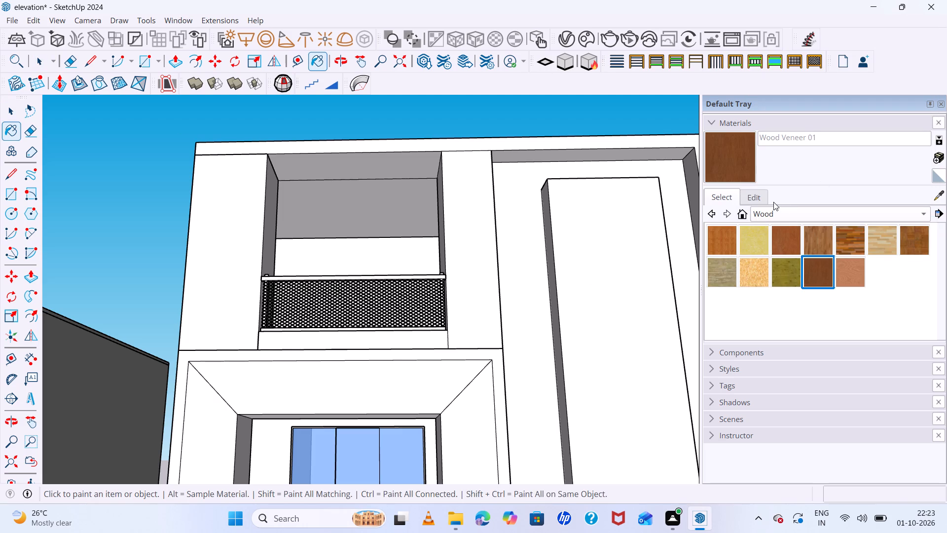
left_click(758, 196)
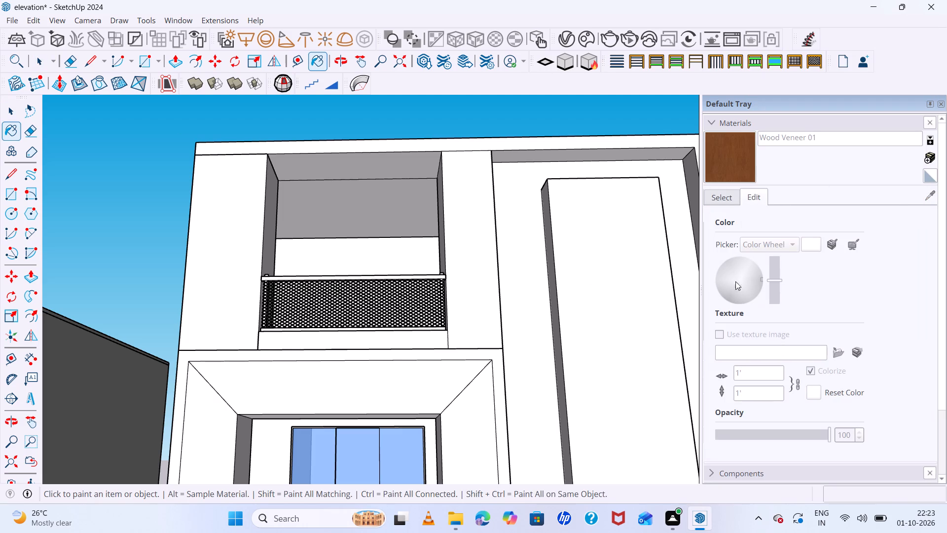
left_click(732, 280)
left_click(925, 159)
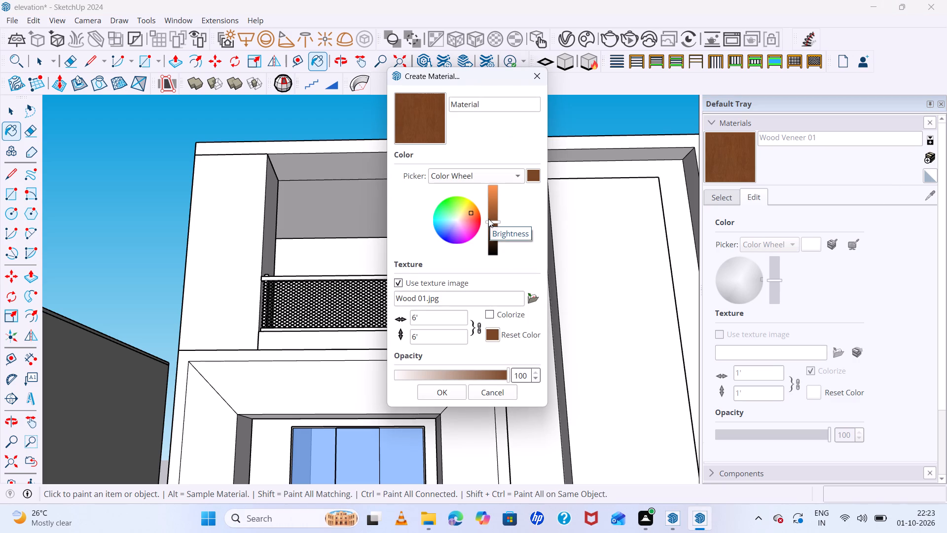
left_click_drag(488, 219, 490, 232)
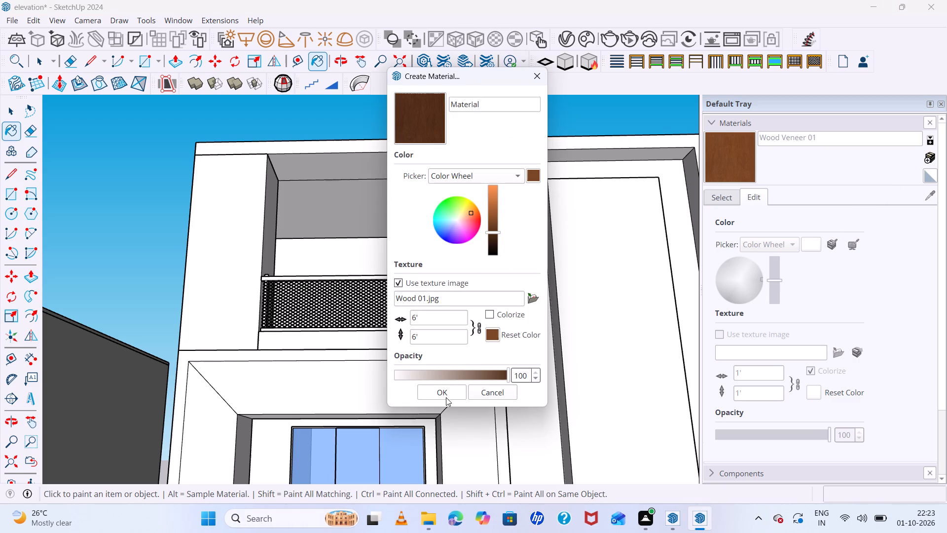
left_click(448, 395)
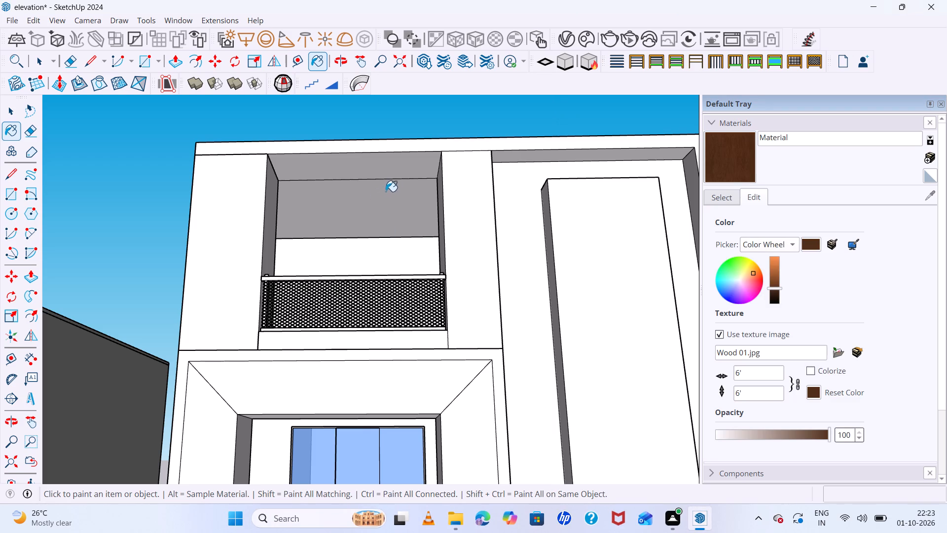
Paint the top-floor balcony ceiling and the ceiling surface behind it with the new dark wood material.
middle_click_drag(394, 191, 383, 143)
left_click(388, 167)
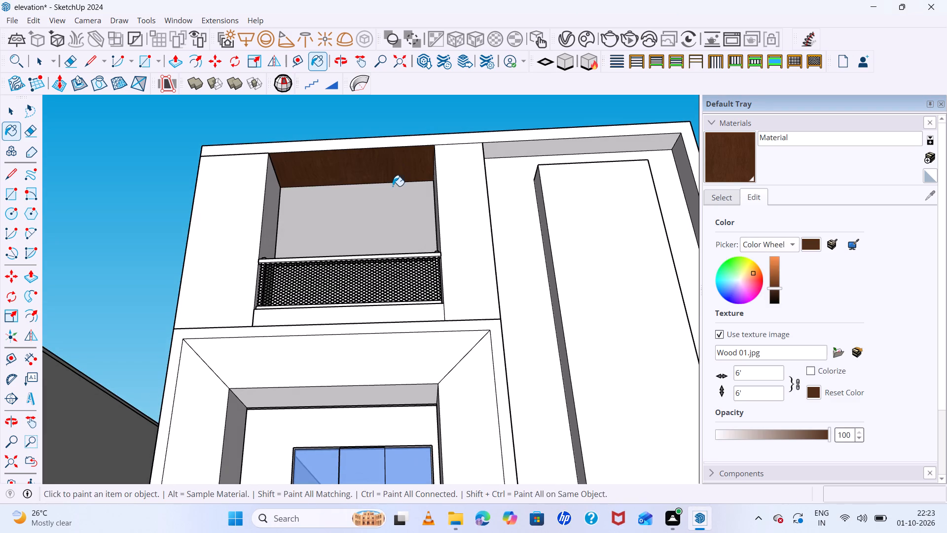
left_click(393, 187)
Examine the painted top-floor ceiling and the rest of the facade from the front, below and both sides.
scroll(393, 190, "down", 5)
middle_click_drag(398, 195, 417, 317)
scroll(413, 293, "down", 1)
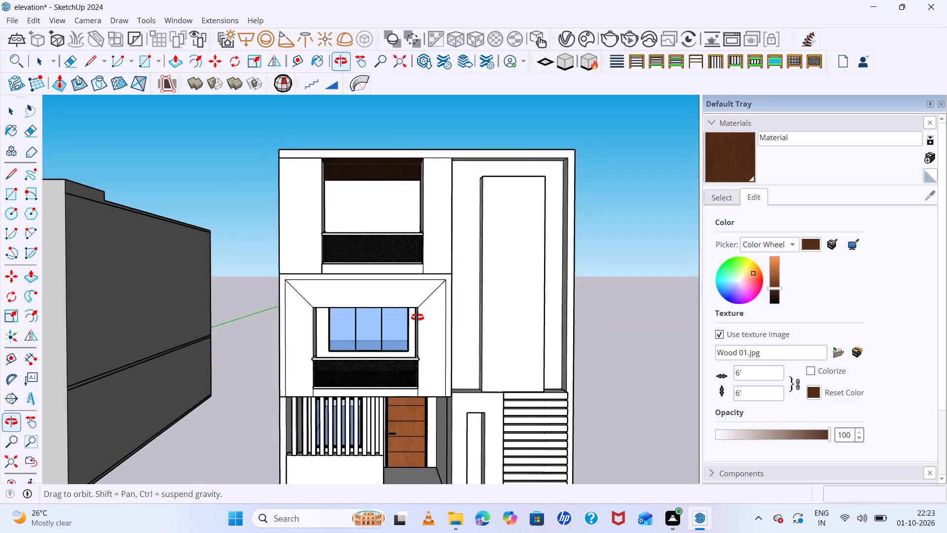
middle_click_drag(417, 317, 298, 204)
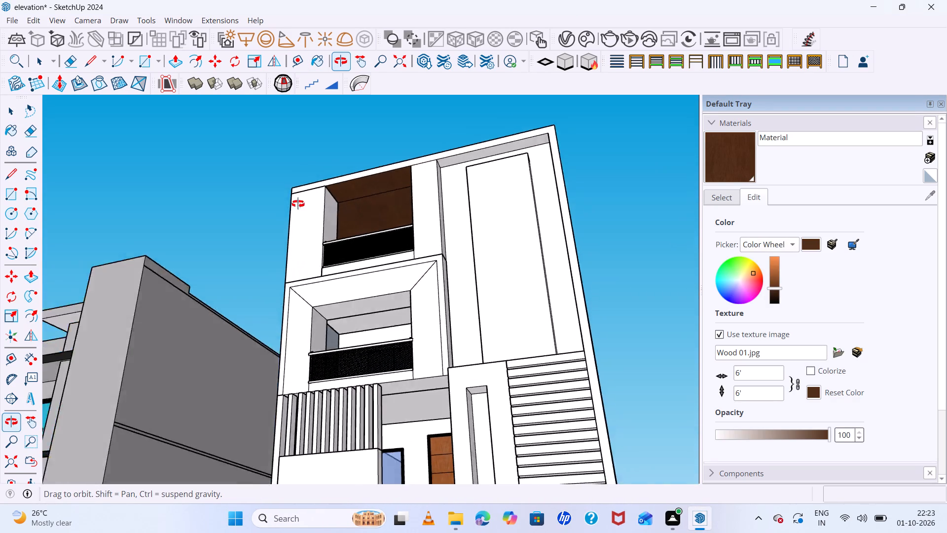
middle_click_drag(298, 204, 230, 225)
scroll(531, 166, "down", 6)
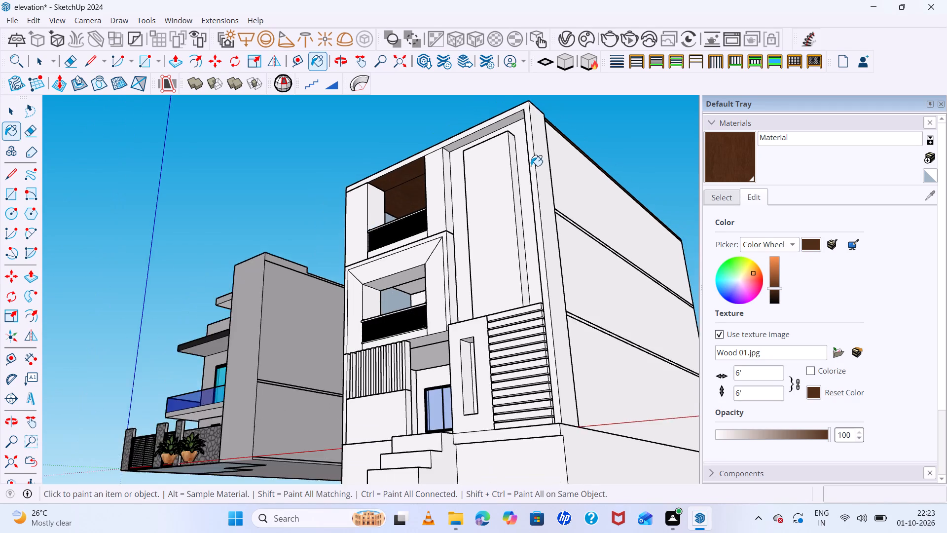
scroll(531, 166, "down", 6)
middle_click_drag(448, 214, 639, 302)
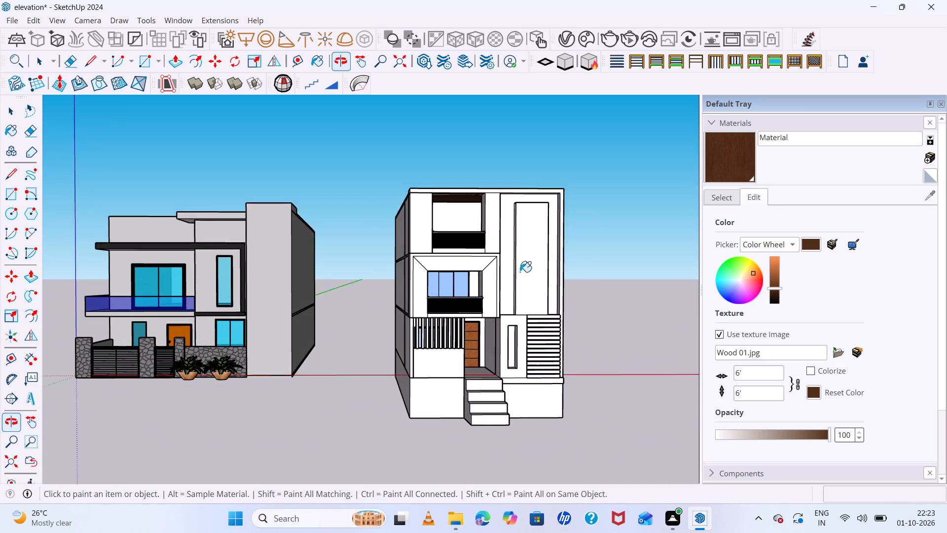
middle_click_drag(520, 272, 677, 288)
scroll(543, 266, "up", 6)
scroll(460, 280, "up", 6)
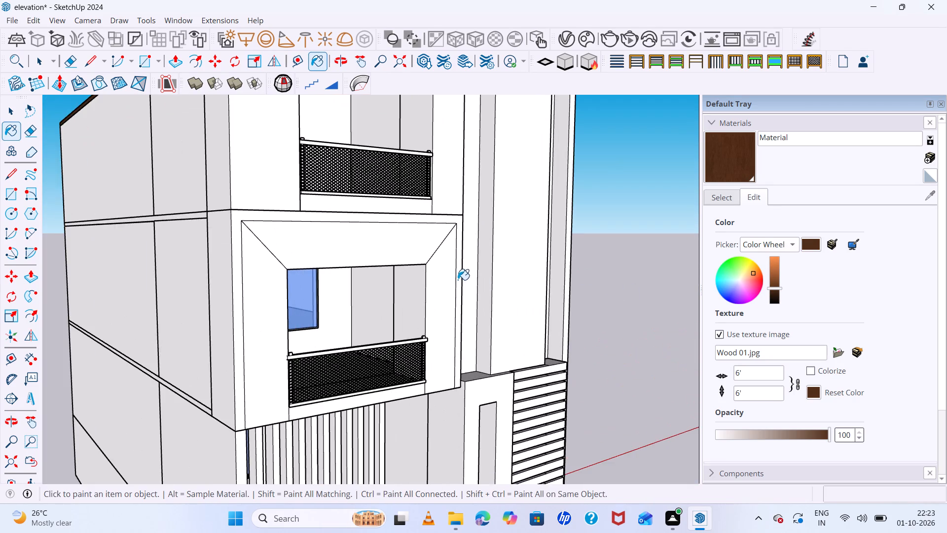
Examine the house facade and its balconies from the front and from below.
middle_click_drag(452, 272, 307, 296)
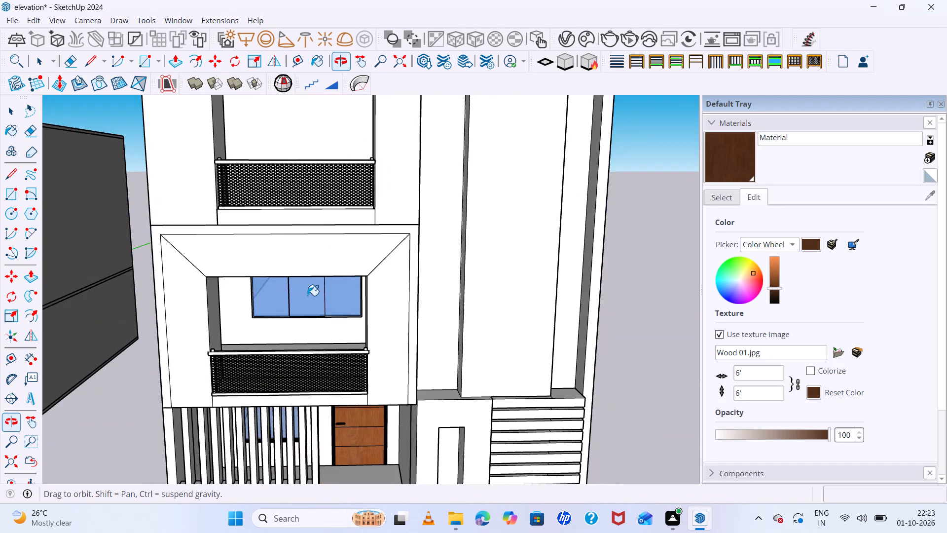
scroll(341, 268, "down", 12)
middle_click_drag(464, 272, 471, 146)
scroll(374, 228, "up", 7)
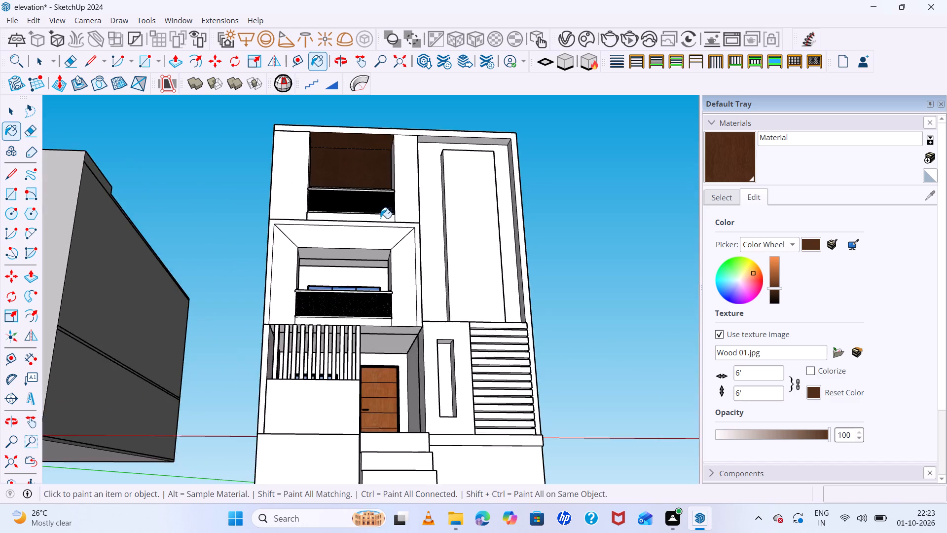
scroll(396, 213, "up", 12)
scroll(435, 243, "down", 10)
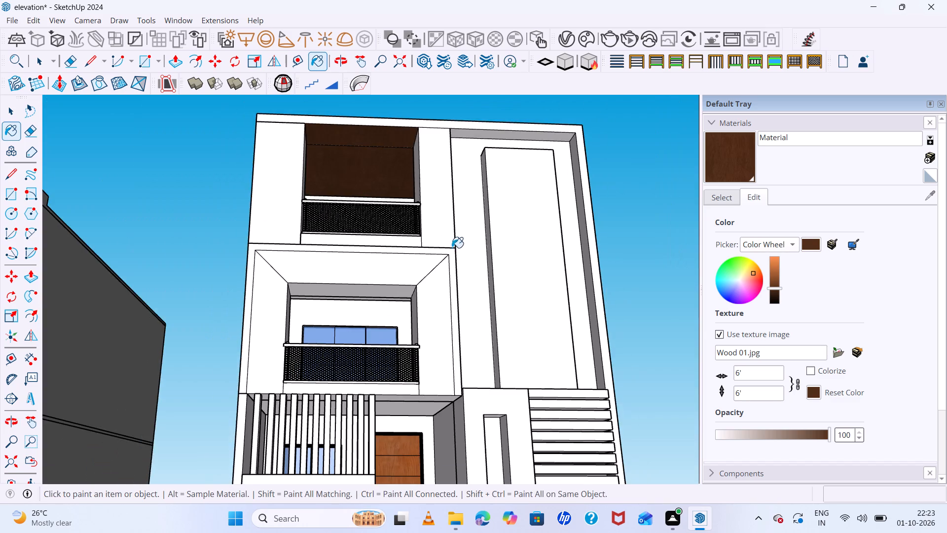
middle_click_drag(459, 261, 468, 330)
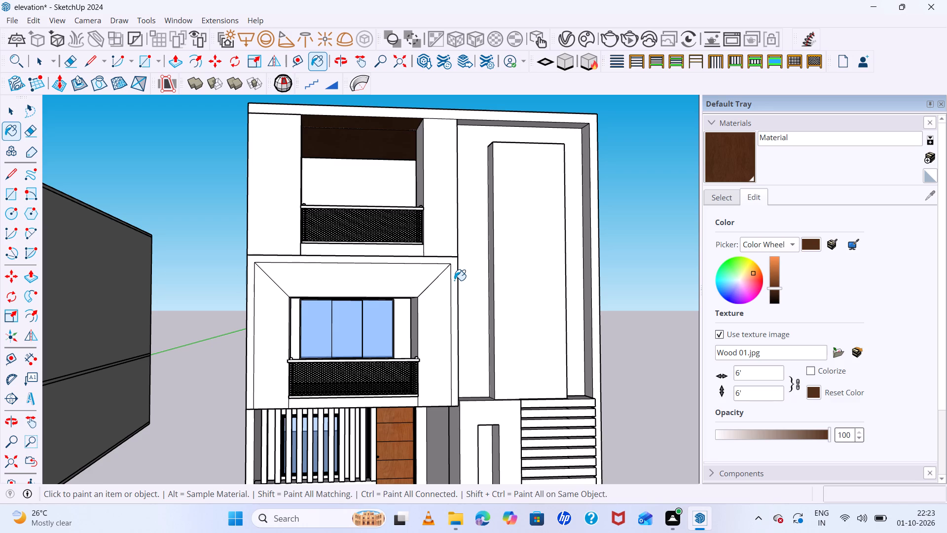
With the recessed wall around the tall upper panel selected, browse the Synthetic Surfaces and Colors-Named collections for a finish.
key("space")
left_click(478, 185)
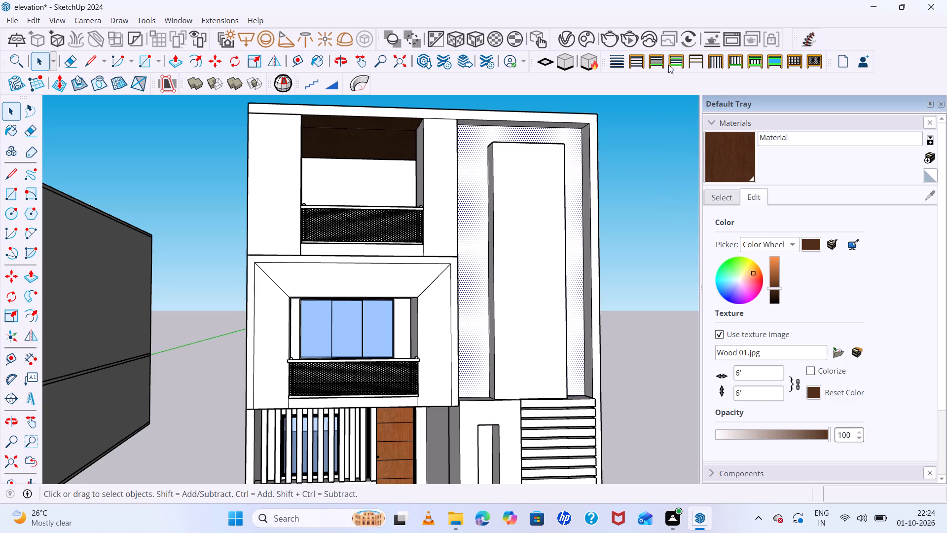
left_click(718, 202)
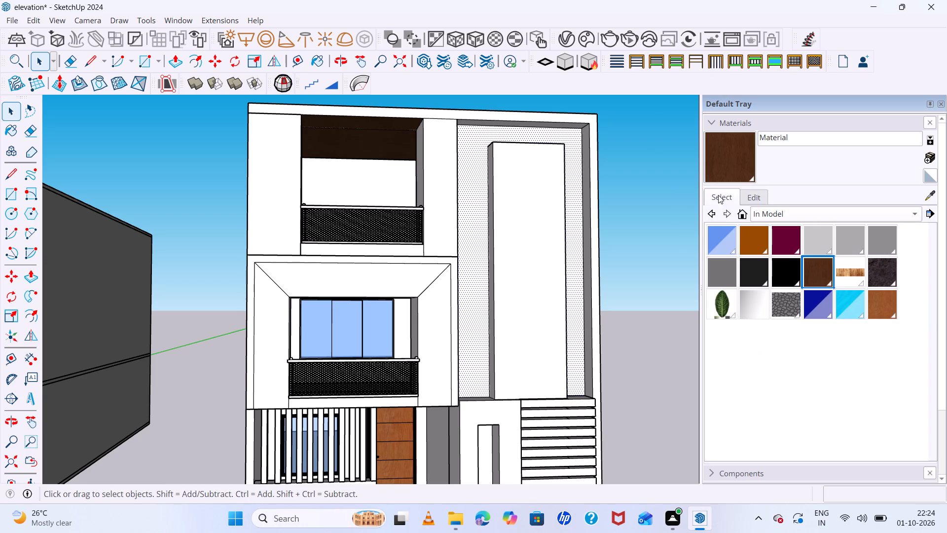
scroll(719, 199, "down", 4)
left_click(755, 159)
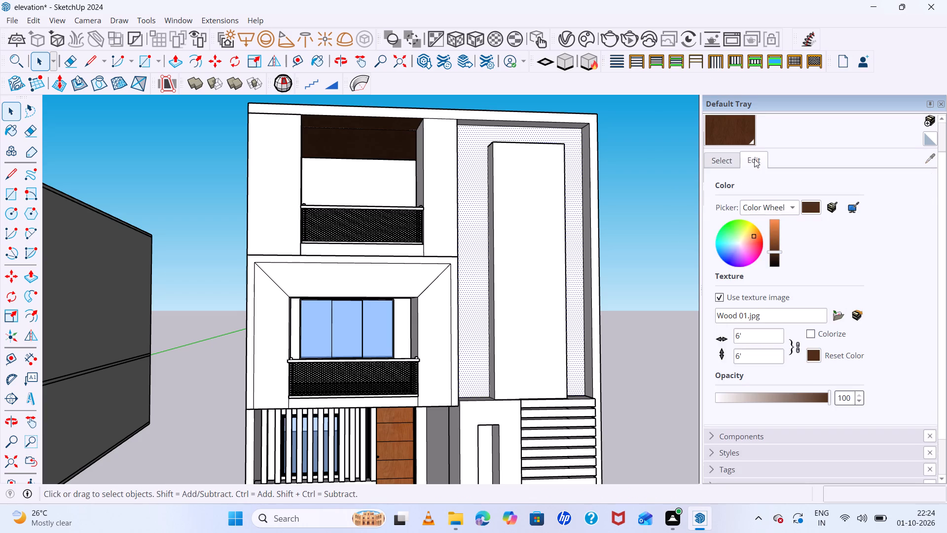
scroll(751, 157, "up", 7)
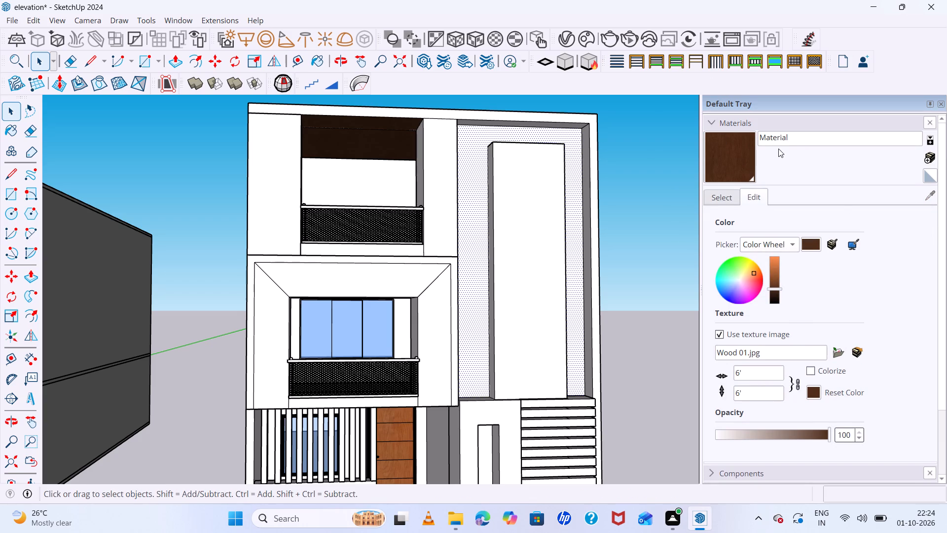
left_click(778, 149)
left_click(777, 145)
left_click(726, 198)
left_click(773, 214)
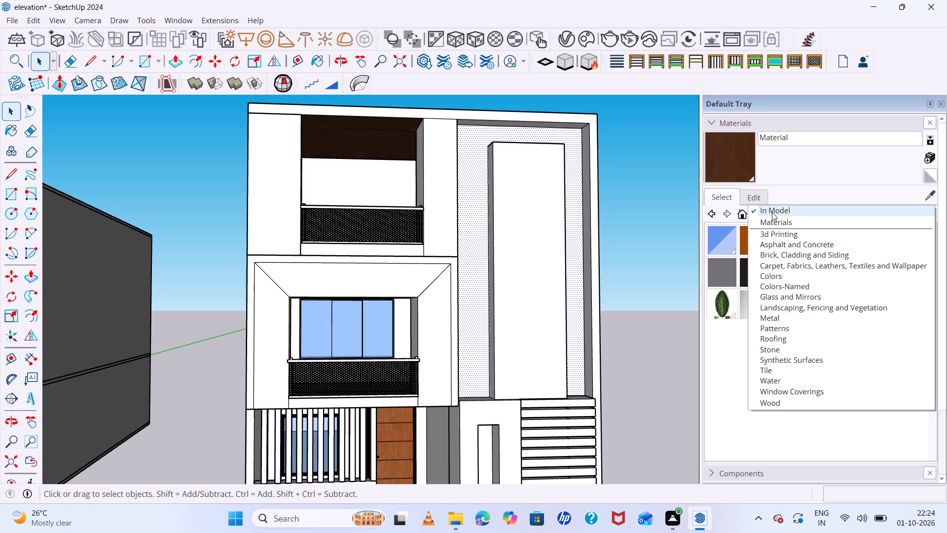
scroll(755, 229, "down", 3)
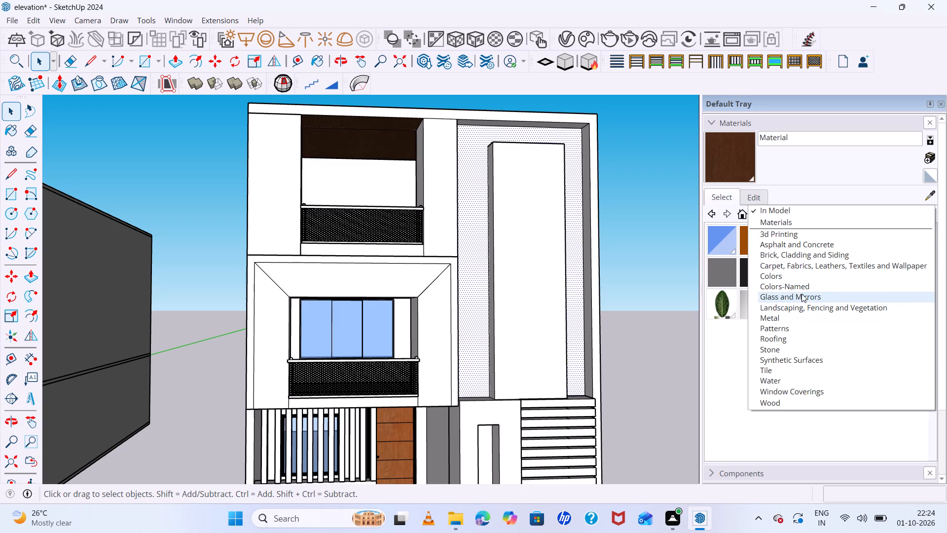
left_click(775, 363)
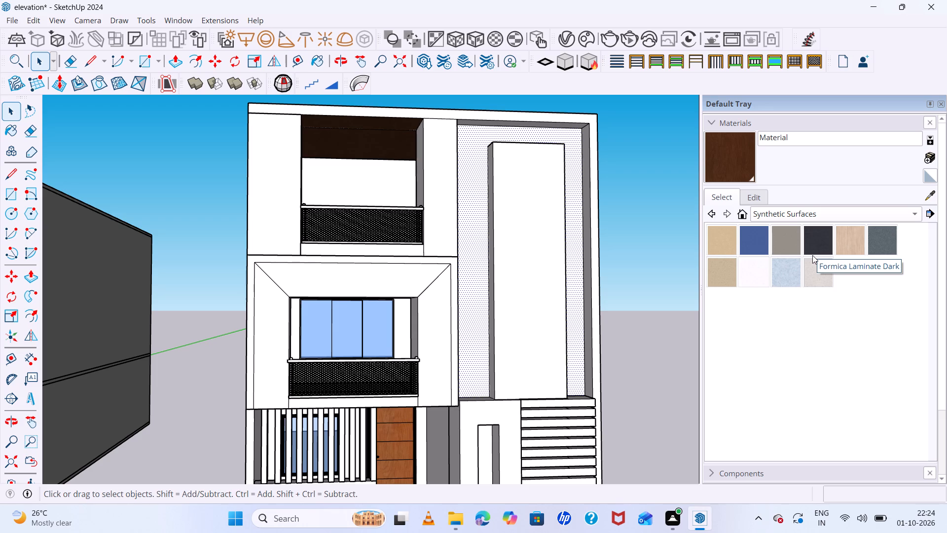
left_click(794, 220)
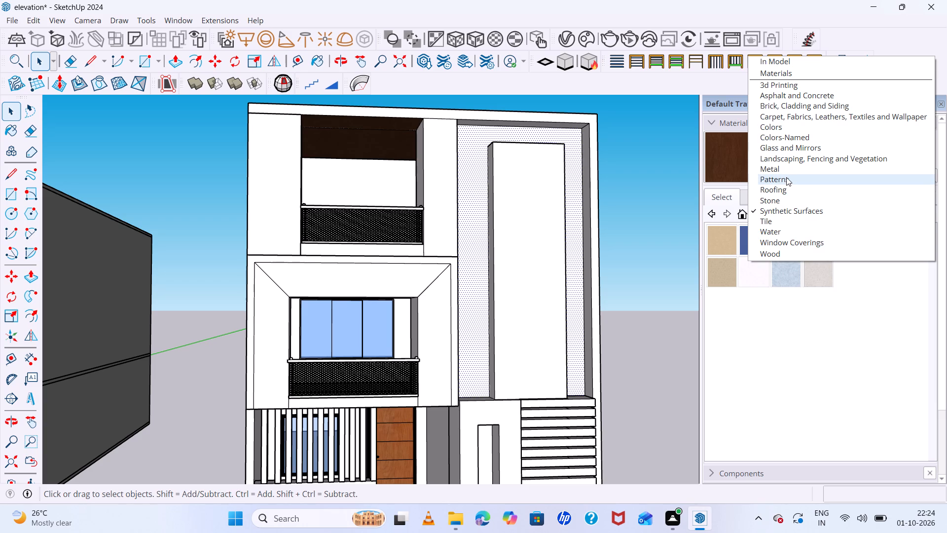
left_click(801, 139)
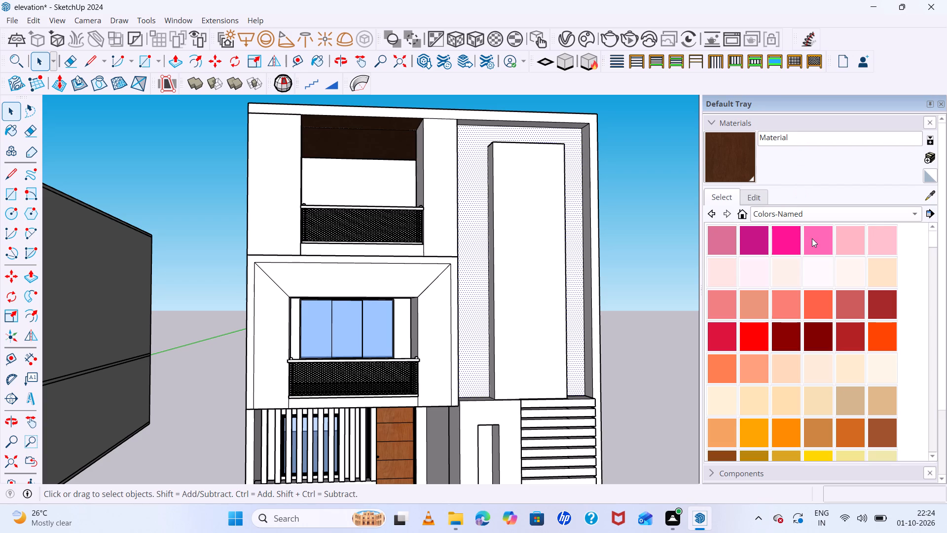
scroll(812, 238, "down", 12)
left_click(801, 216)
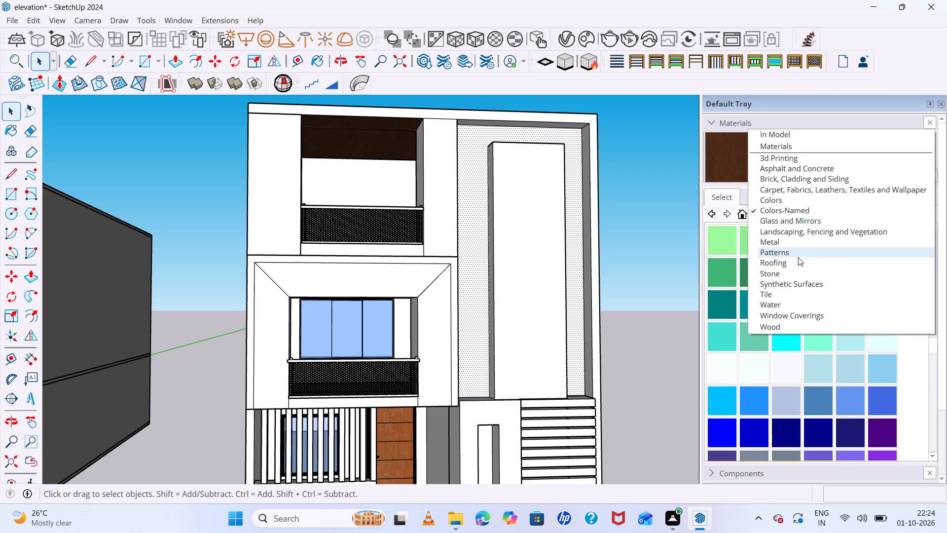
scroll(796, 260, "down", 5)
Paint the recessed wall around the tall upper panel with Formica Laminate Light from the Synthetic Surfaces collection.
left_click(777, 286)
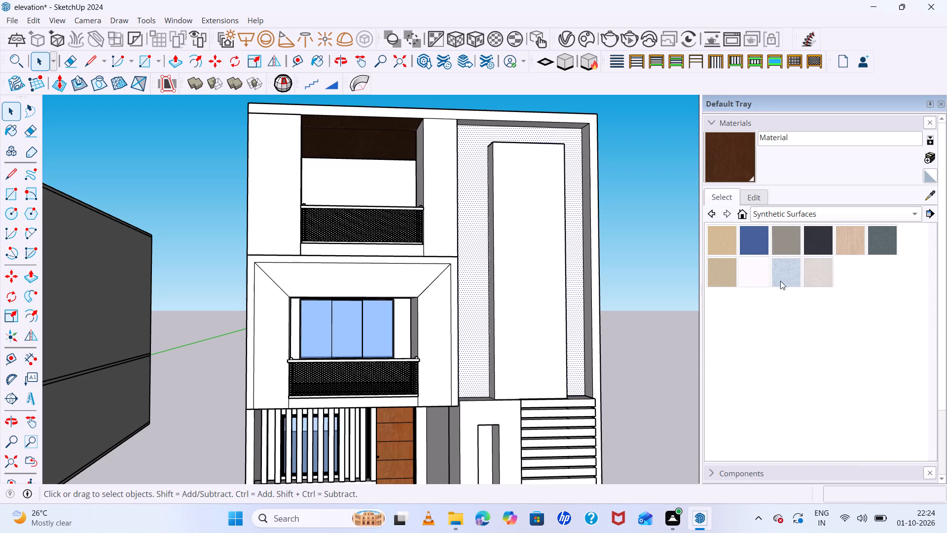
scroll(781, 276, "down", 4)
left_click(853, 243)
left_click(570, 170)
scroll(592, 178, "down", 6)
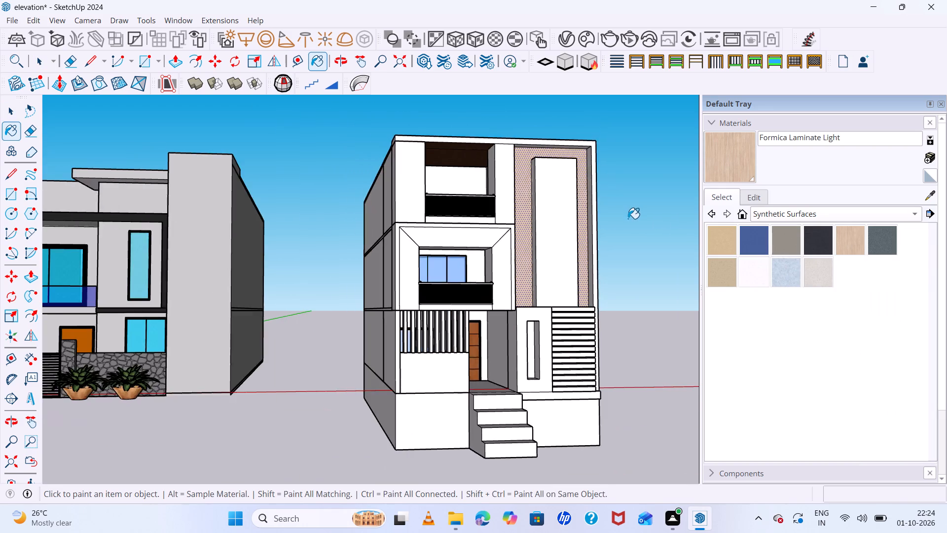
middle_click_drag(628, 219, 550, 211)
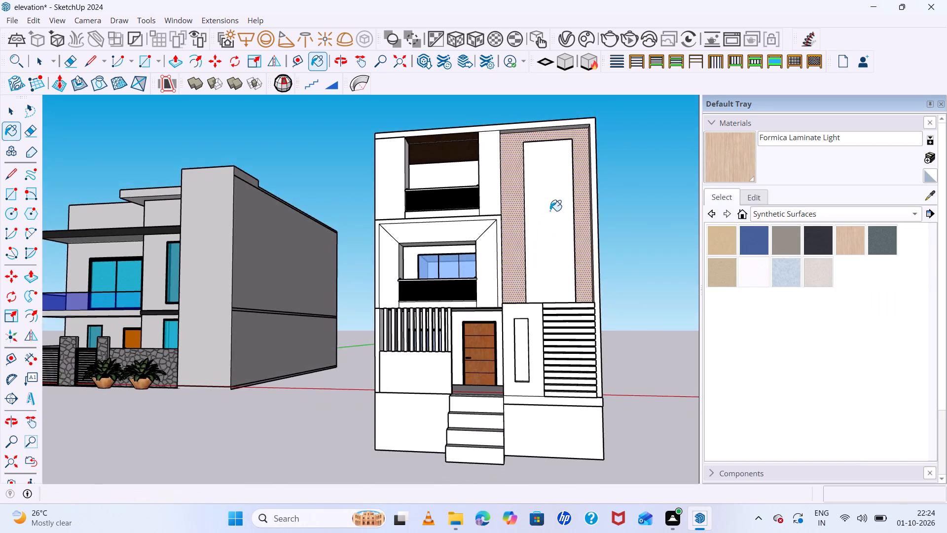
scroll(550, 211, "up", 6)
scroll(579, 198, "down", 7)
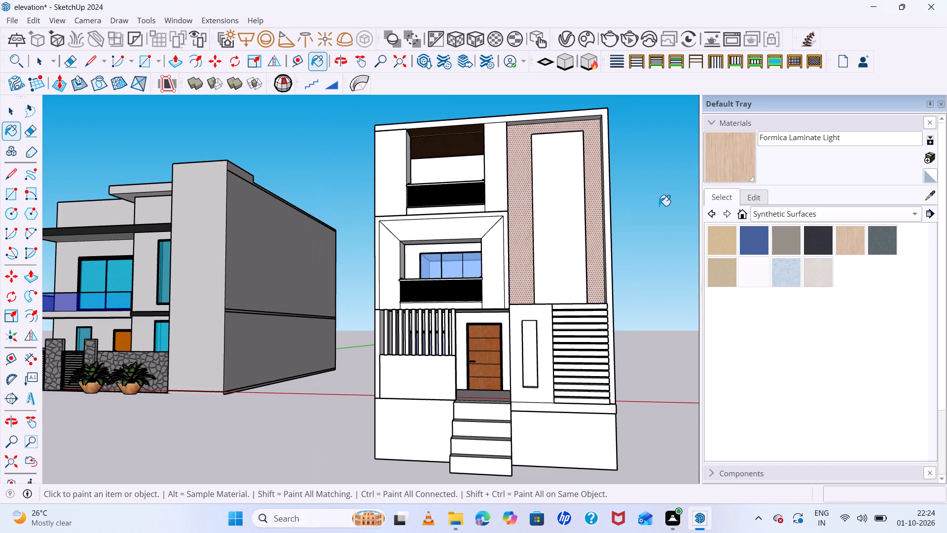
key("space")
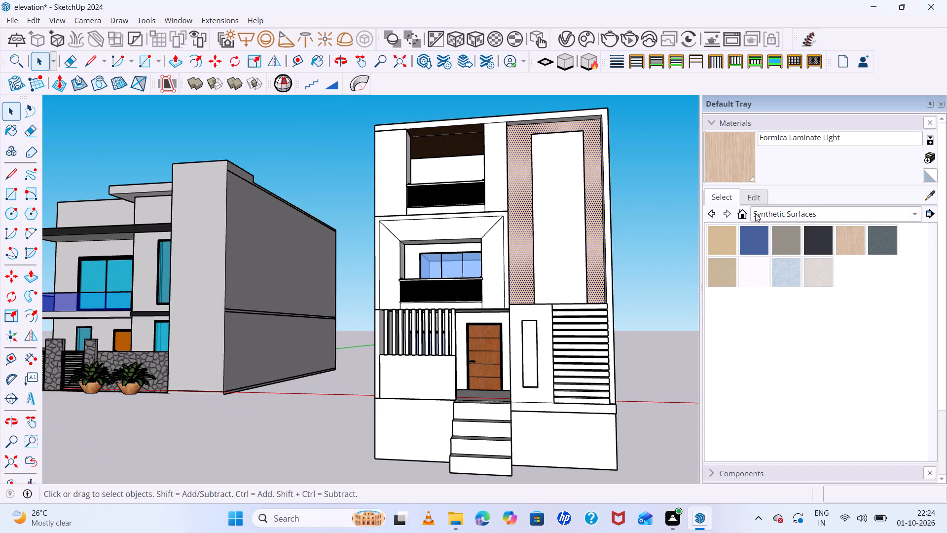
Offset the outline of the tall upper panel's front face inward by about 4 11/16" to form a narrow border.
scroll(577, 210, "up", 5)
left_click(574, 208)
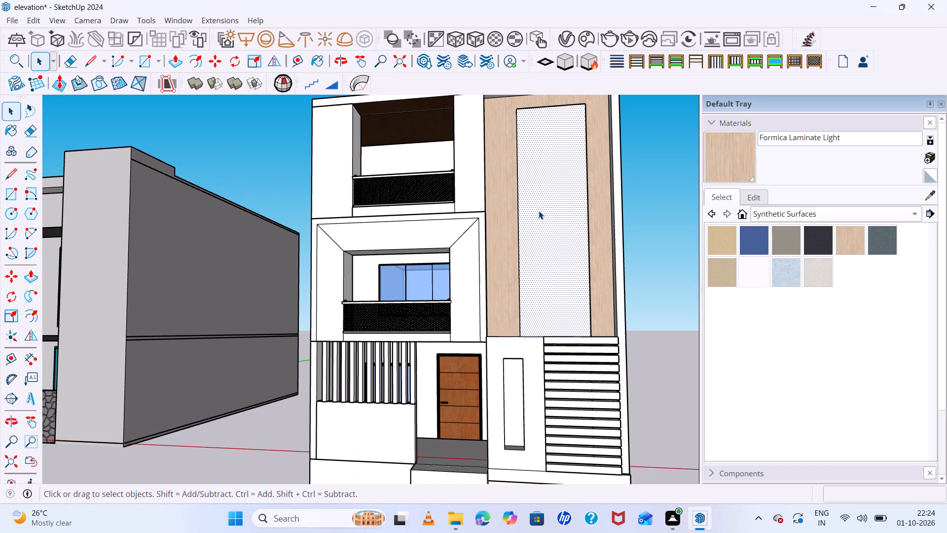
key("f")
left_click(527, 200)
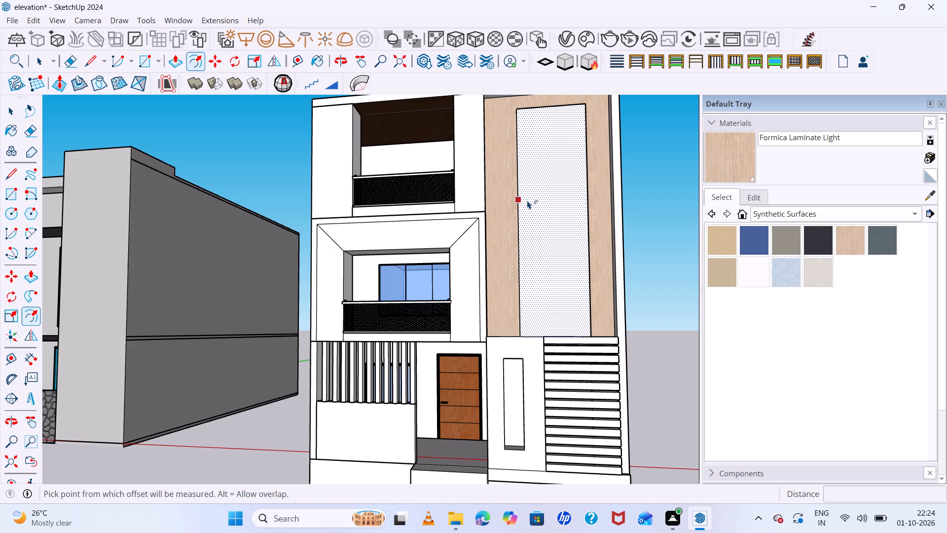
scroll(525, 204, "up", 5)
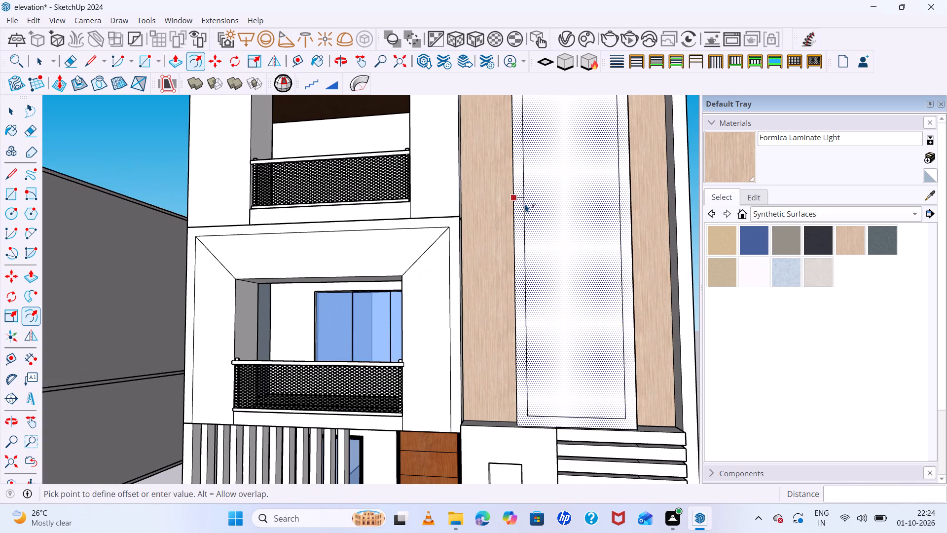
left_click(522, 207)
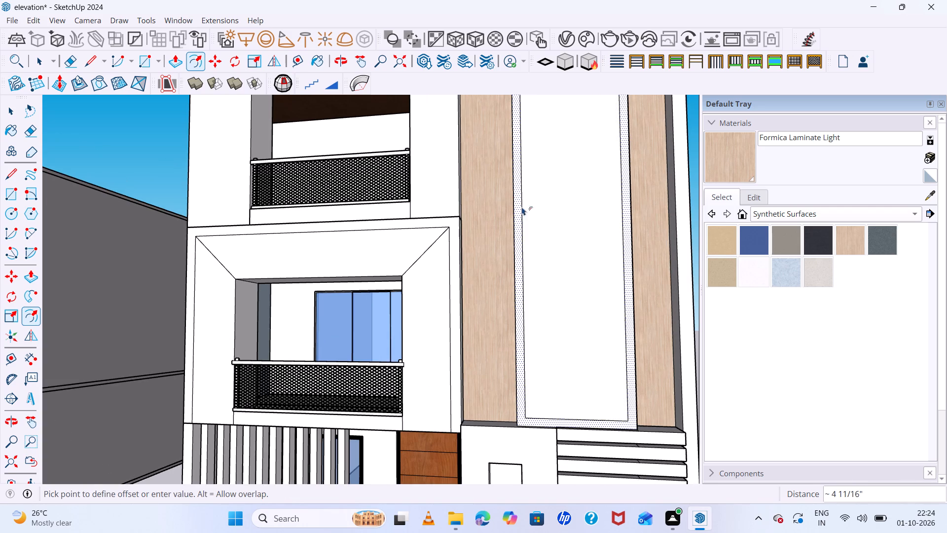
key("space")
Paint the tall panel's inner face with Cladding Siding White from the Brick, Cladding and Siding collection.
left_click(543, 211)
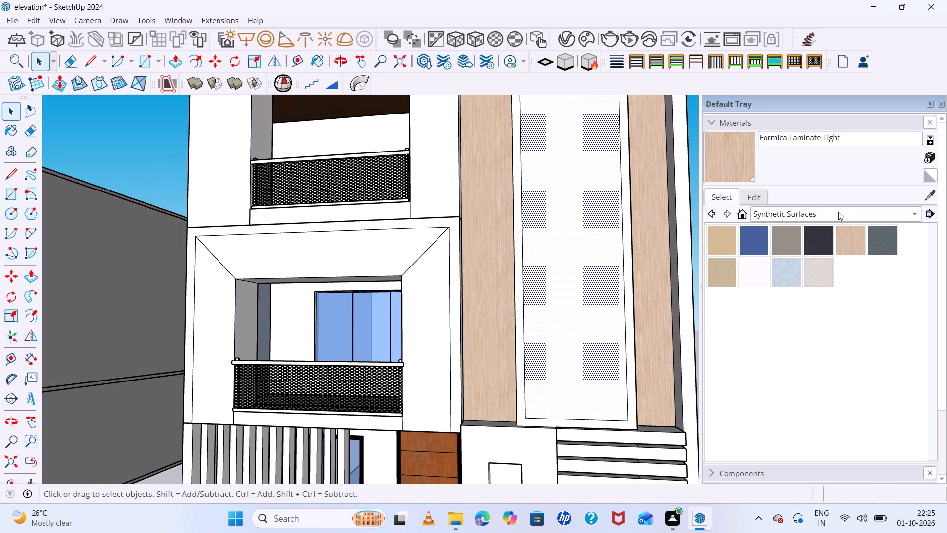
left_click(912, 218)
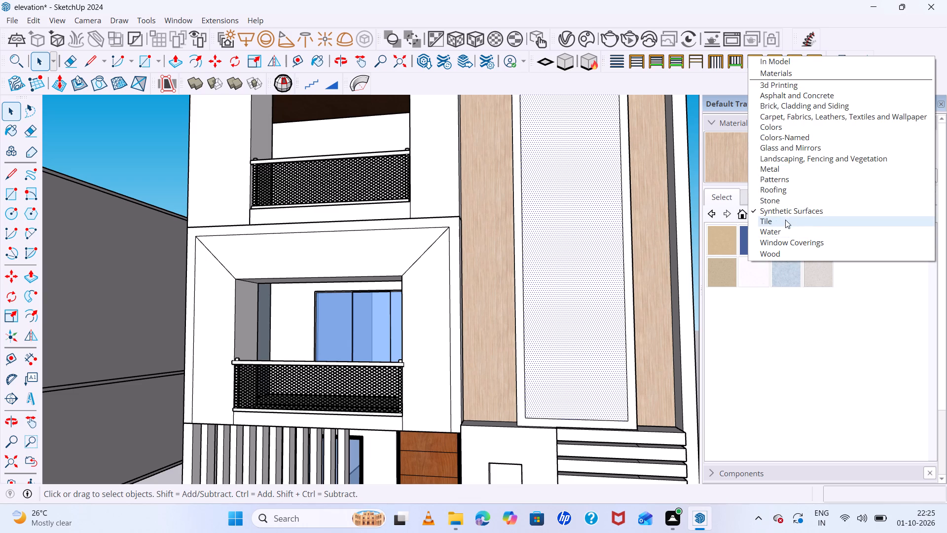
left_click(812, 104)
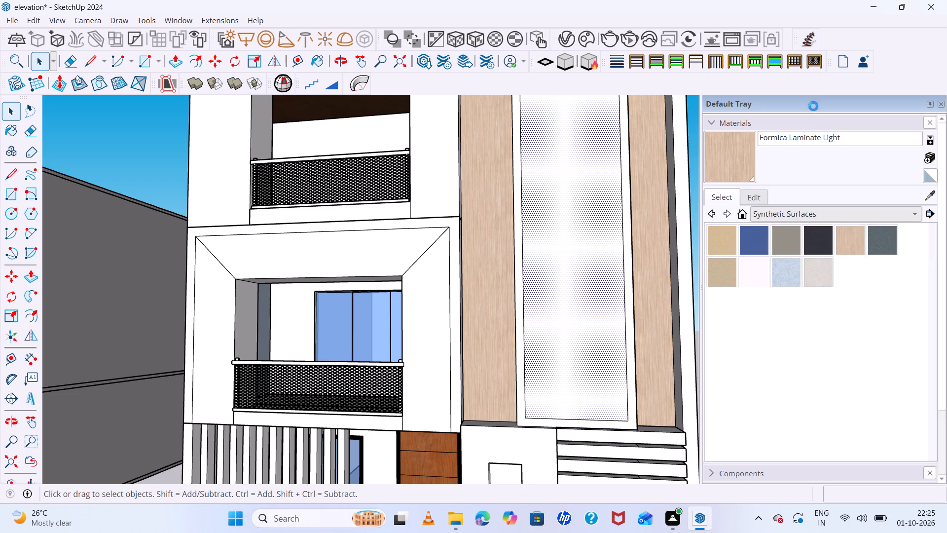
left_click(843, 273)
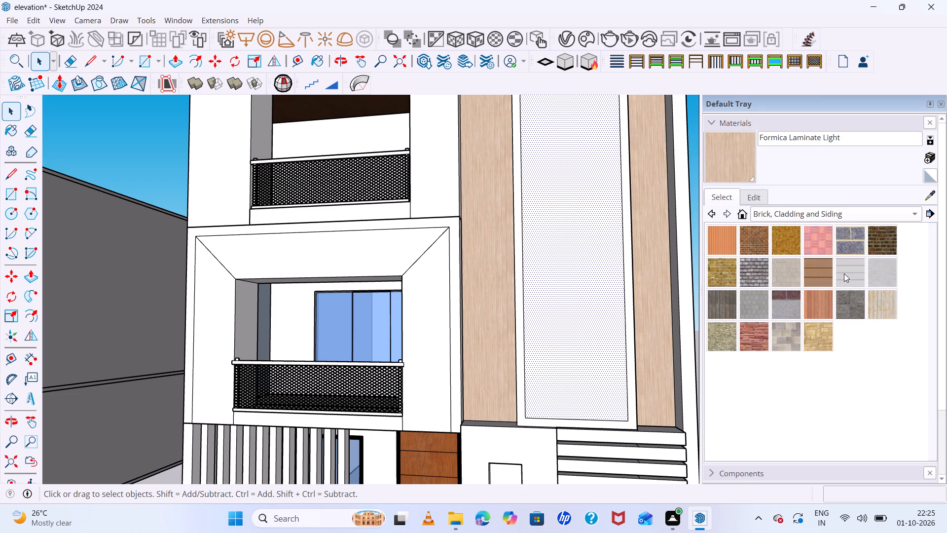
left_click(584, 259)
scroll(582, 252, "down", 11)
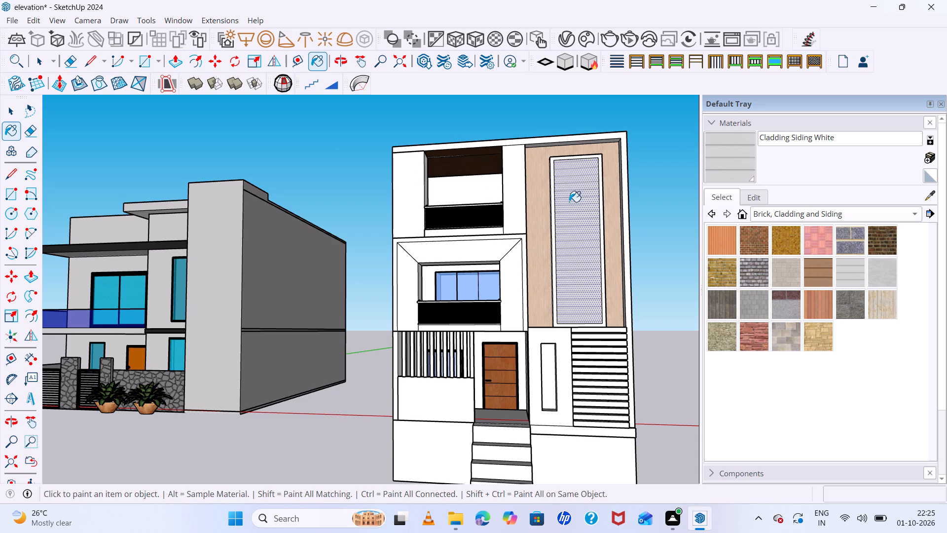
Paint the tall panel's inner face with Cladding Weathered, keeping its border white, and clear the selection.
left_click(729, 301)
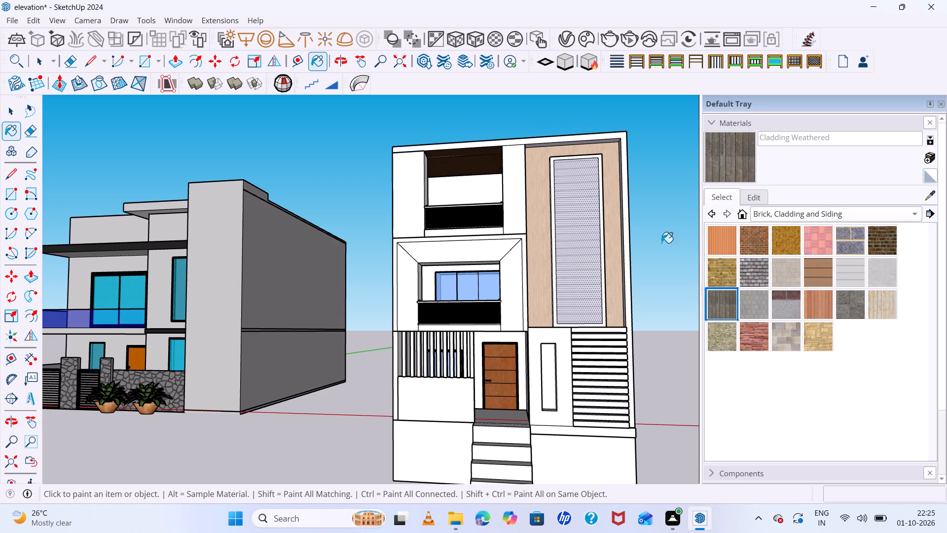
left_click(587, 224)
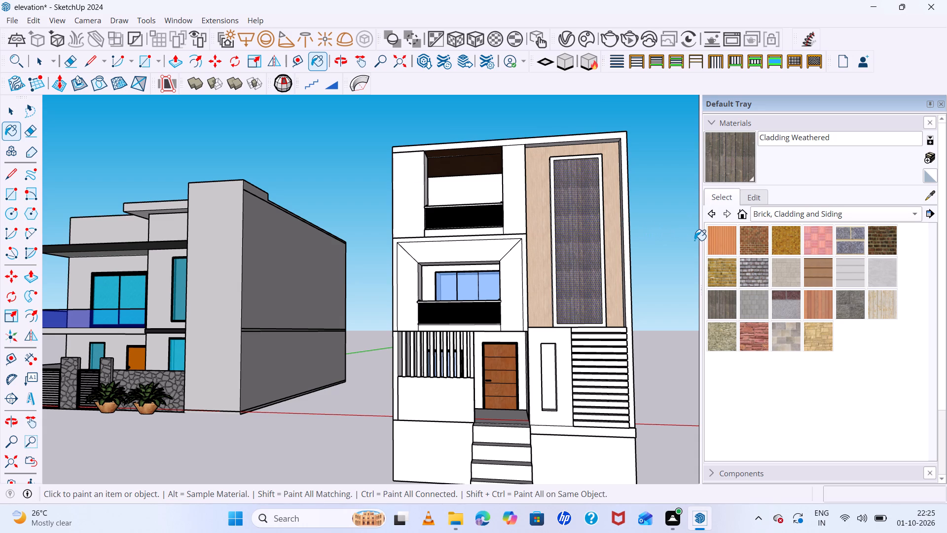
key("space")
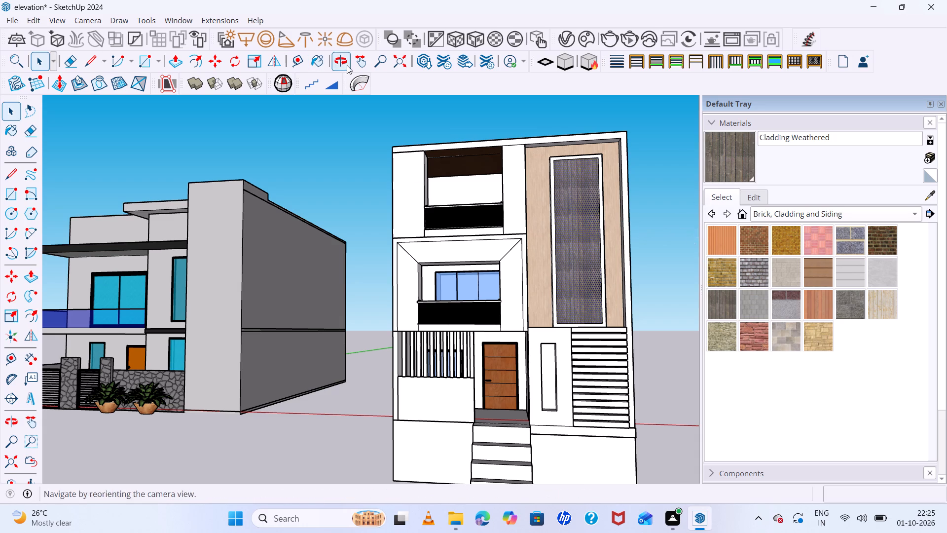
scroll(462, 109, "down", 5)
left_click(610, 146)
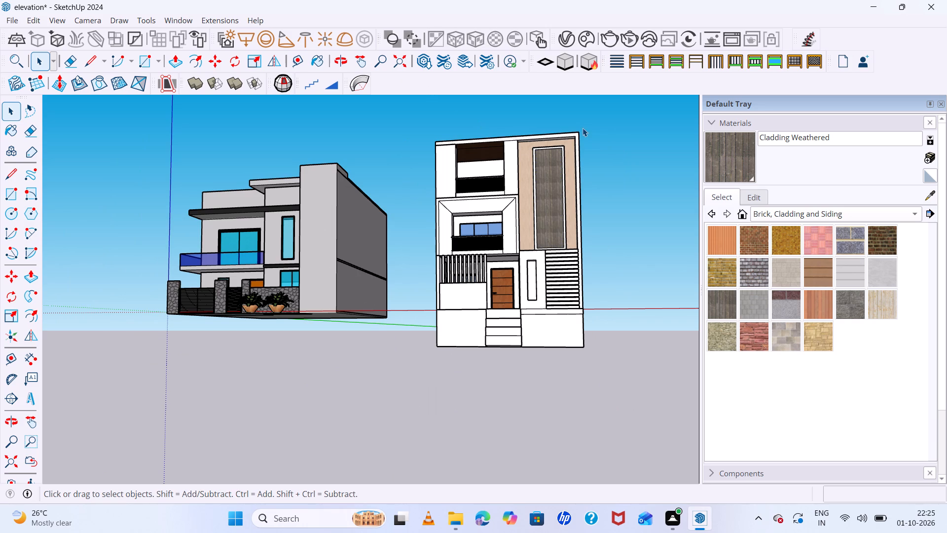
scroll(549, 220, "up", 6)
scroll(501, 168, "up", 4)
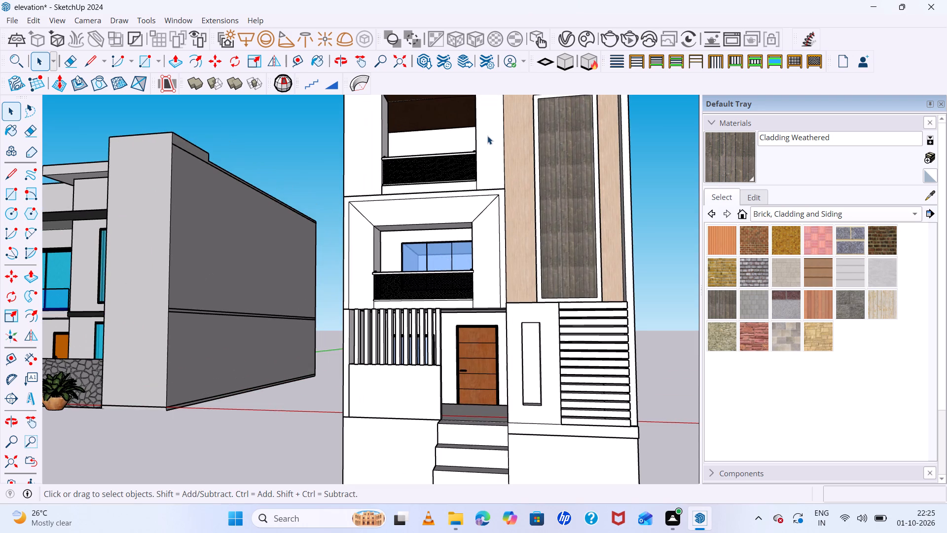
Paint the narrow wall strip between the top-floor balcony and the laminate wall with Stone Vein Gray from the Stone collection.
left_click(487, 136)
scroll(492, 137, "up", 4)
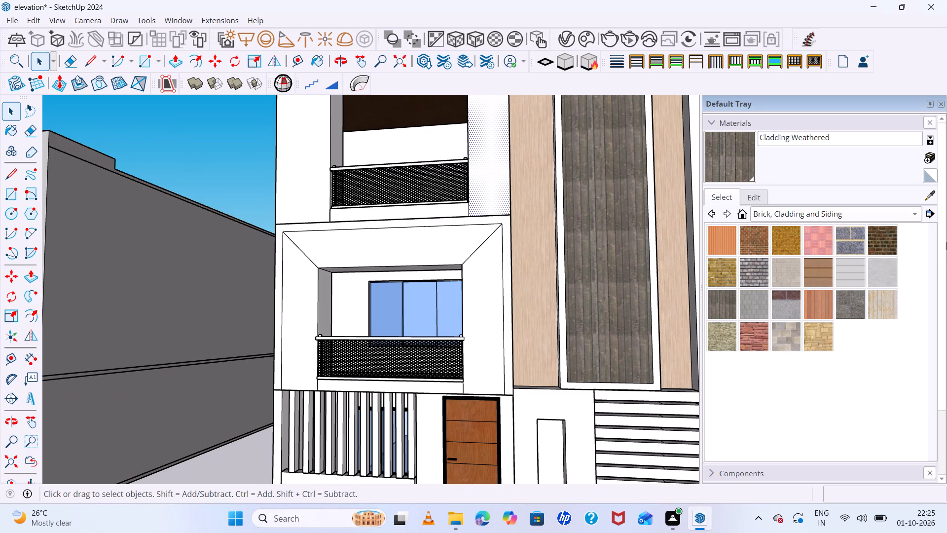
left_click(919, 217)
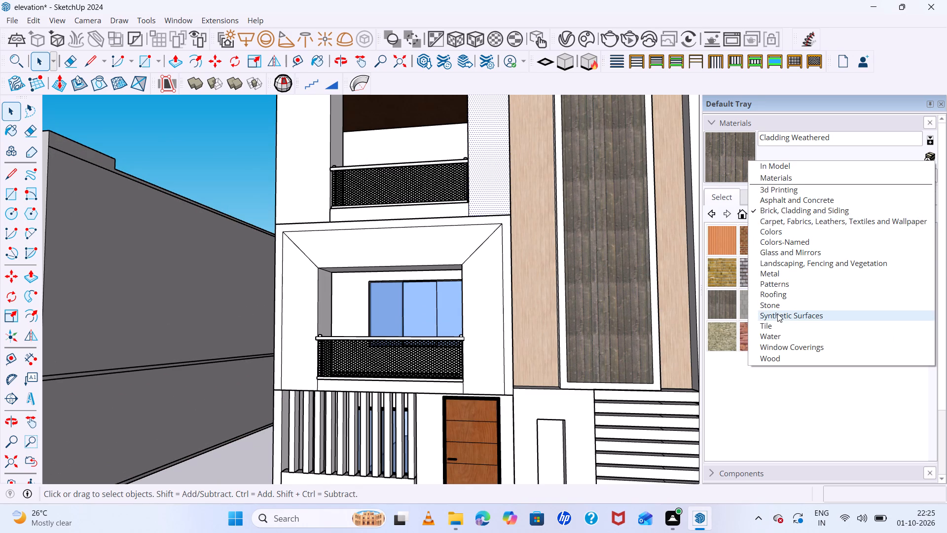
left_click(774, 307)
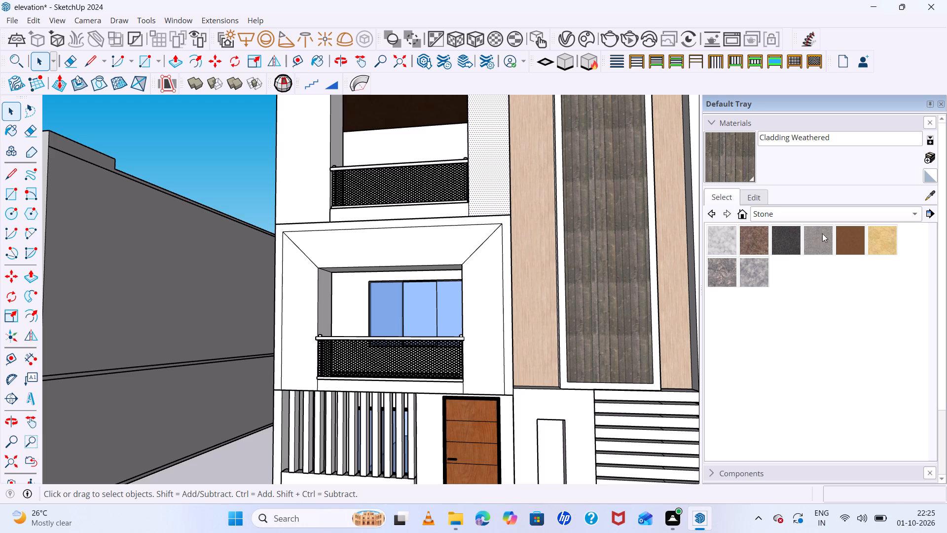
left_click(730, 239)
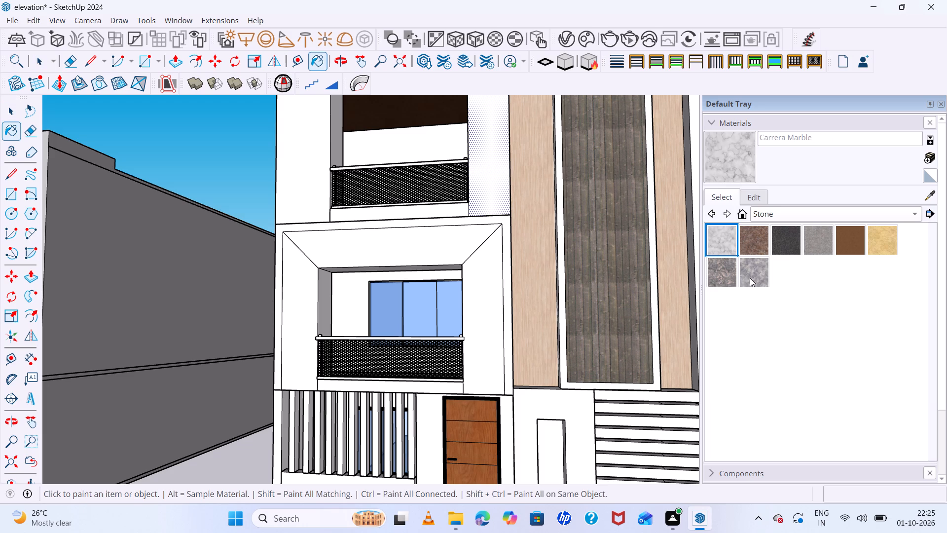
left_click(750, 278)
left_click_drag(494, 177, 500, 177)
scroll(508, 195, "down", 2)
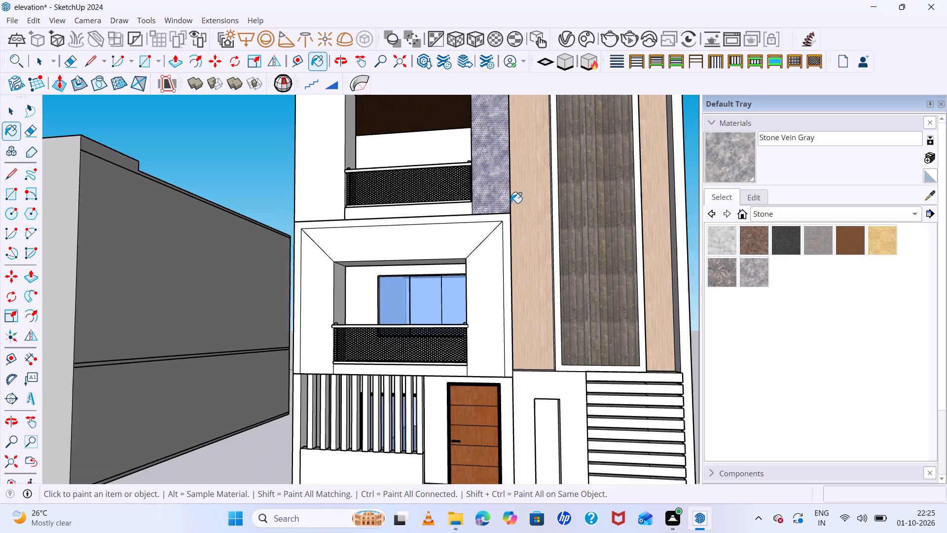
scroll(510, 203, "down", 8)
middle_click_drag(643, 254, 659, 328)
left_click_drag(663, 325, 663, 319)
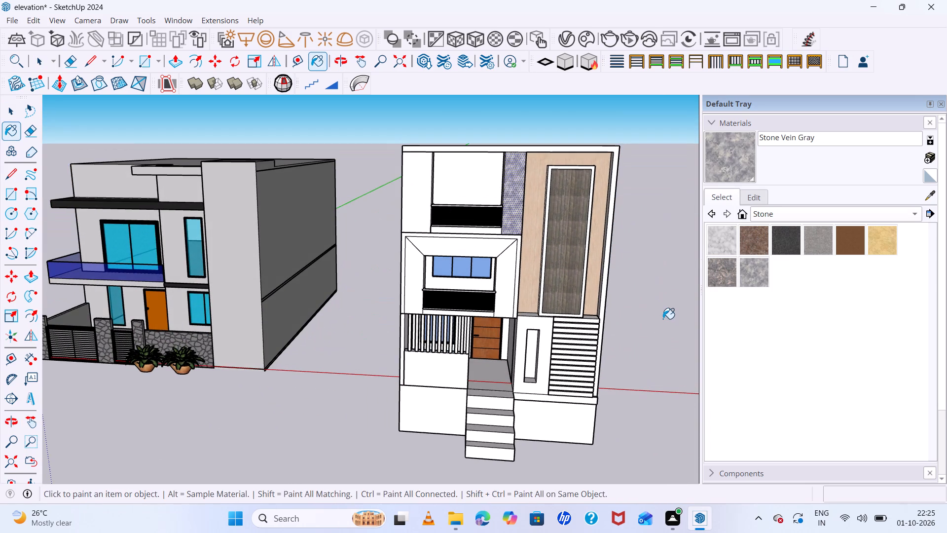
left_click_drag(663, 319, 660, 298)
key("space")
left_click(654, 280)
key("space")
scroll(658, 276, "down", 4)
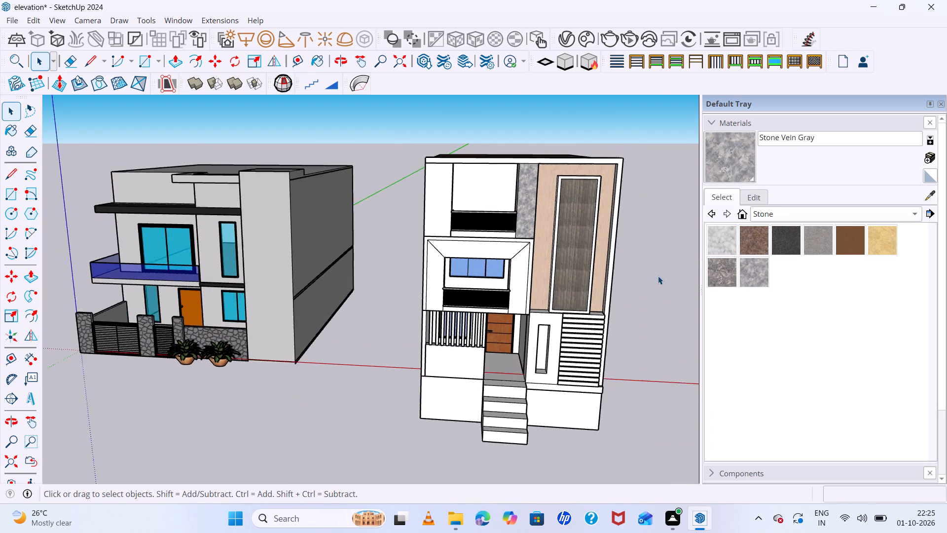
middle_click_drag(656, 272, 633, 189)
scroll(633, 209, "up", 5)
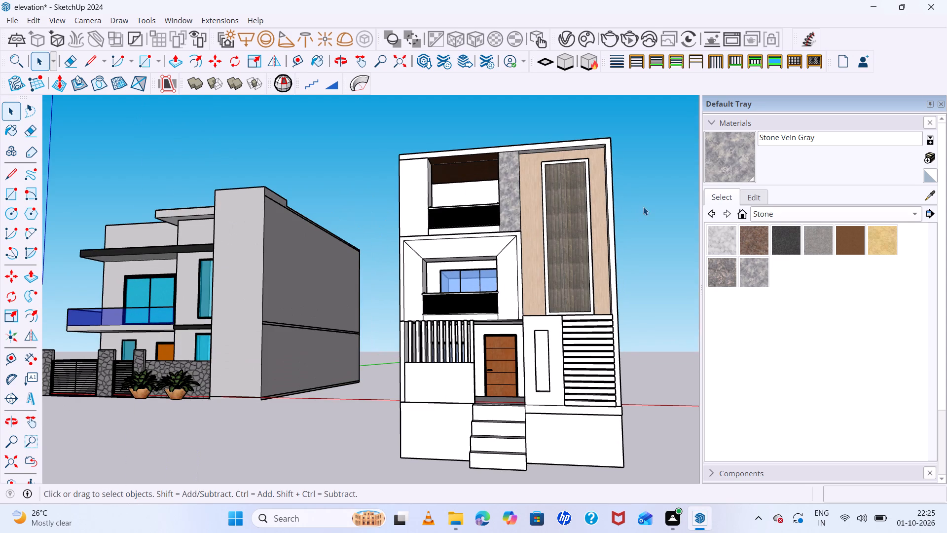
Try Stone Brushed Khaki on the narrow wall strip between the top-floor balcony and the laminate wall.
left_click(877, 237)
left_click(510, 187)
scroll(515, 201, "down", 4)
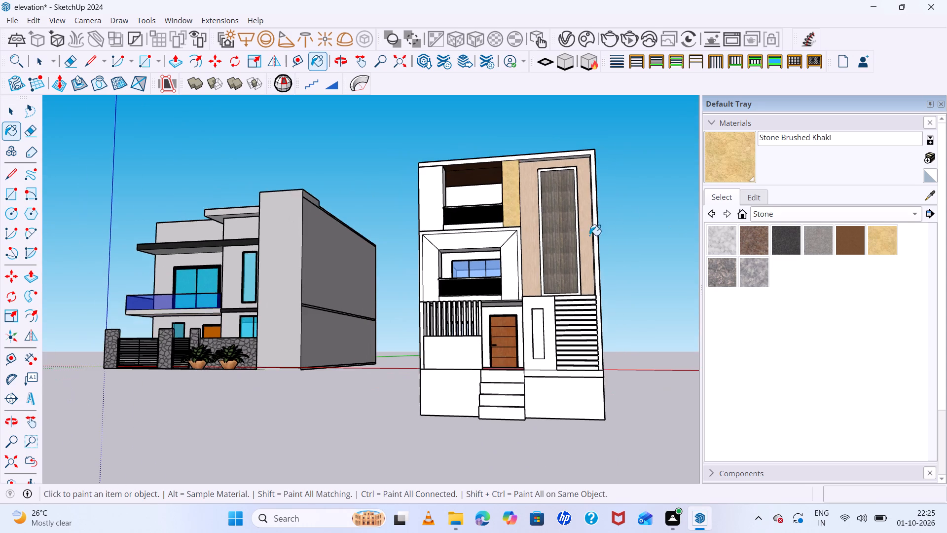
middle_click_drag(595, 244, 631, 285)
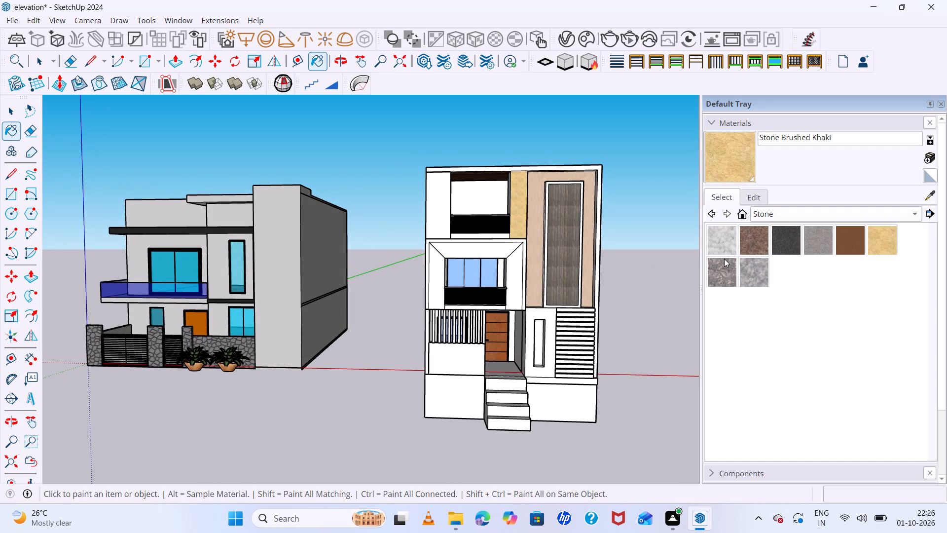
Repaint the narrow wall strip between the top-floor balcony and the laminate wall with Stone Vein Gray.
left_click(757, 272)
left_click(516, 201)
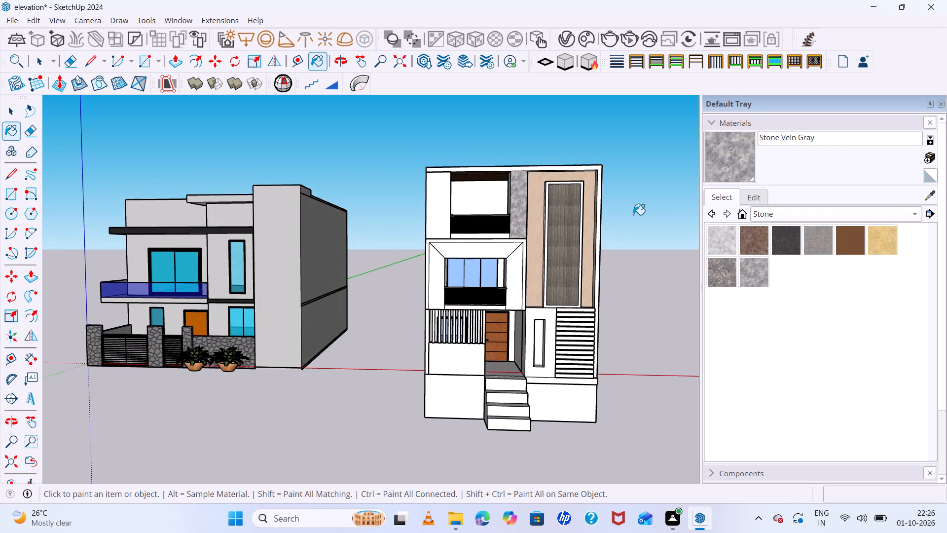
middle_click_drag(698, 210, 659, 216)
scroll(496, 246, "up", 6)
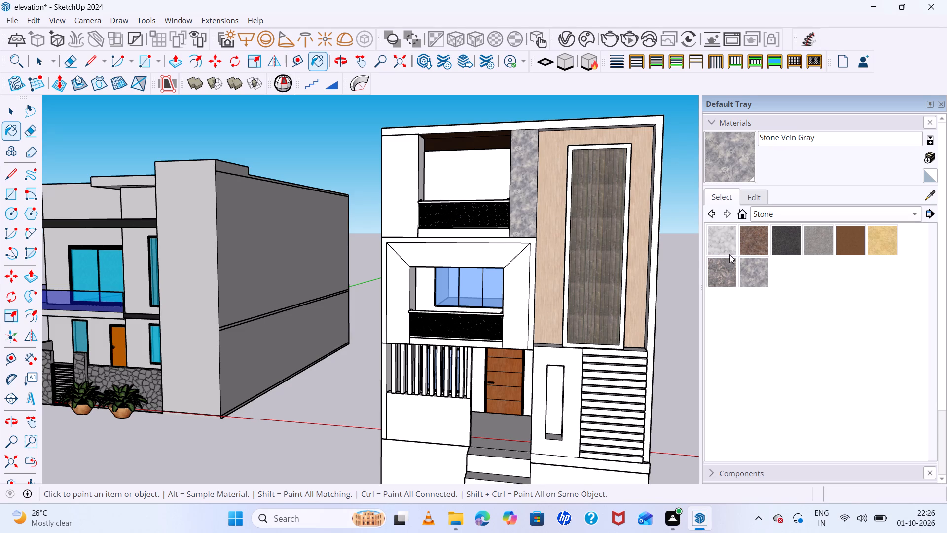
Sample Cladding Weathered from the tall panel and paint the top-floor balcony's outer side wall with it.
left_click(930, 194)
left_click(596, 237)
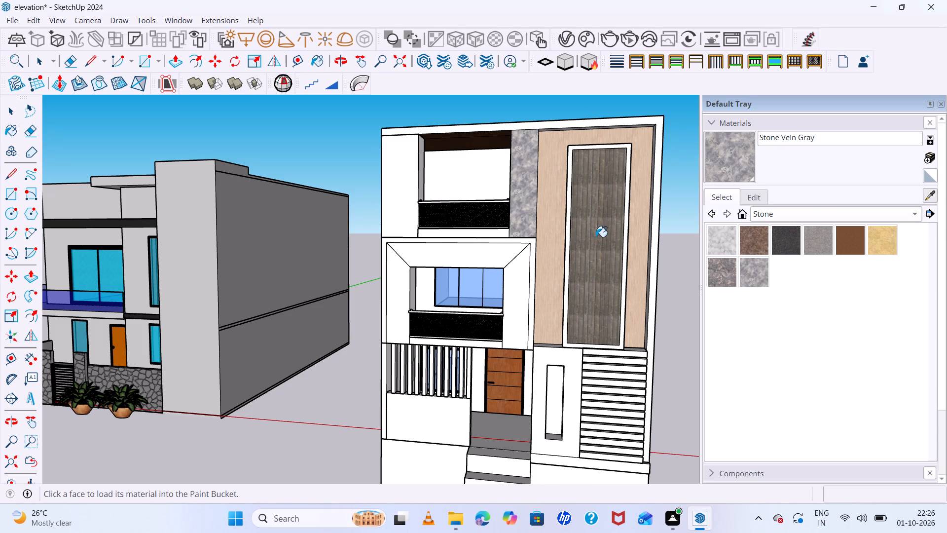
left_click(386, 166)
scroll(397, 174, "down", 9)
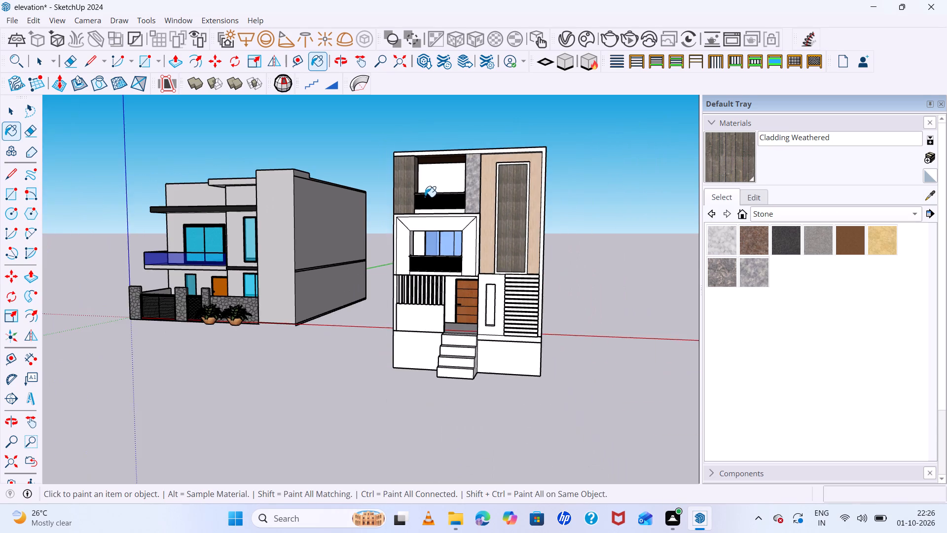
middle_click_drag(428, 198, 441, 183)
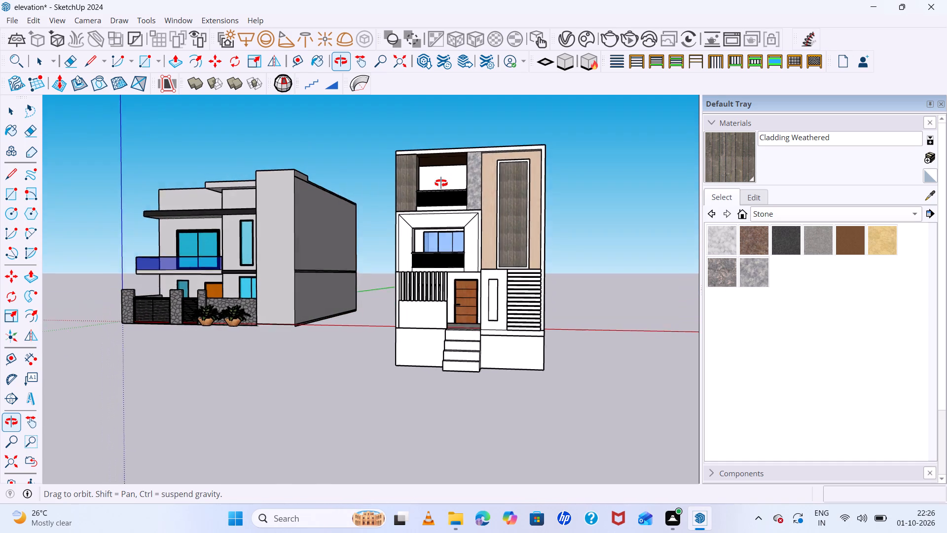
middle_click_drag(441, 183, 440, 186)
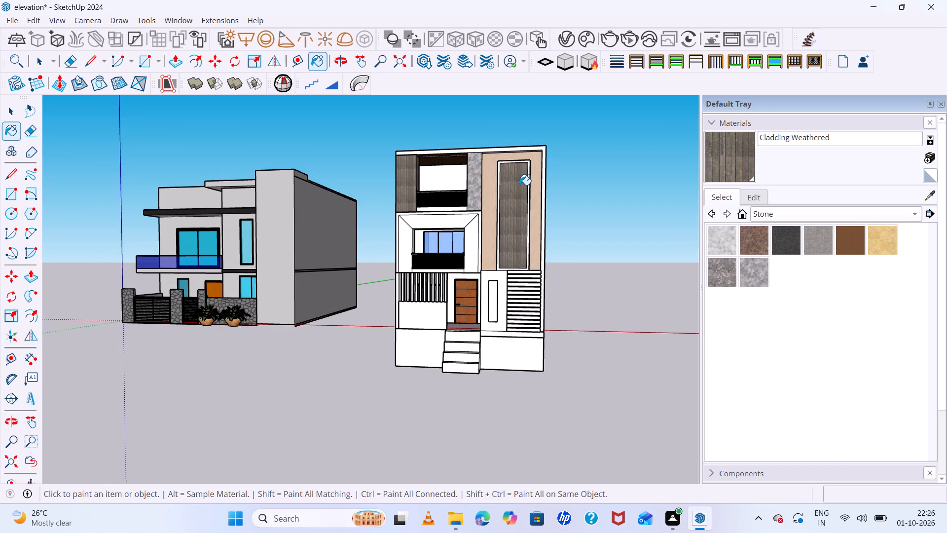
scroll(477, 177, "up", 4)
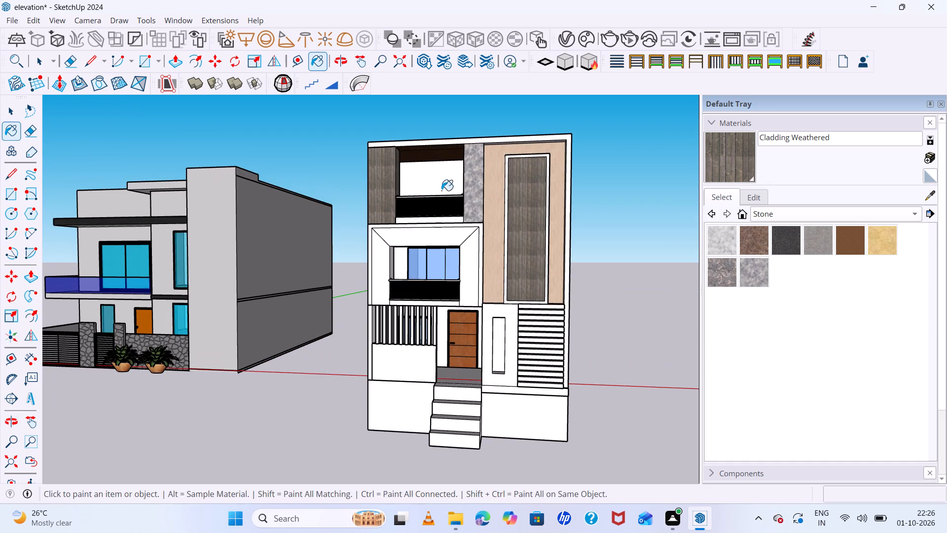
Browse the Colors, Tile, Stone, Roofing and Carpet, Fabrics, Leathers, Textiles and Wallpaper collections for another facade material.
key("space")
left_click(436, 186)
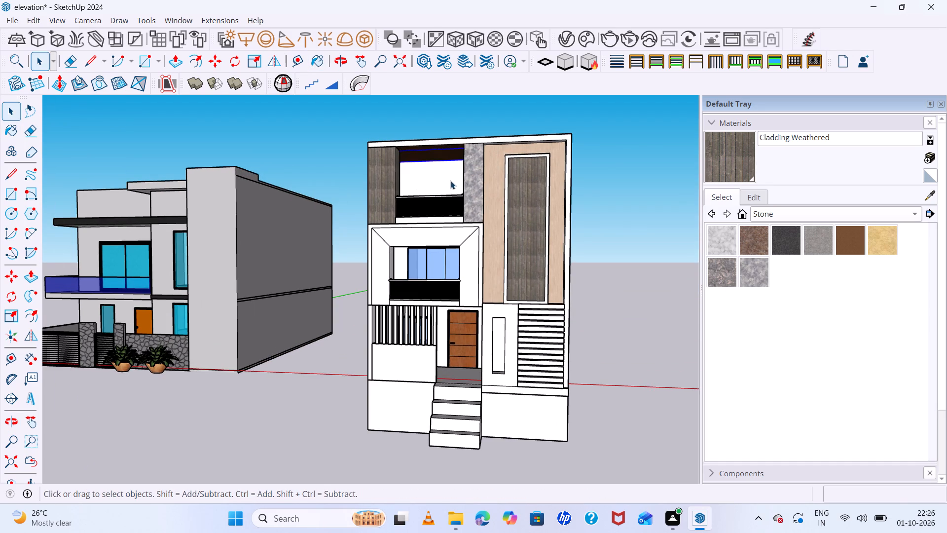
left_click(755, 199)
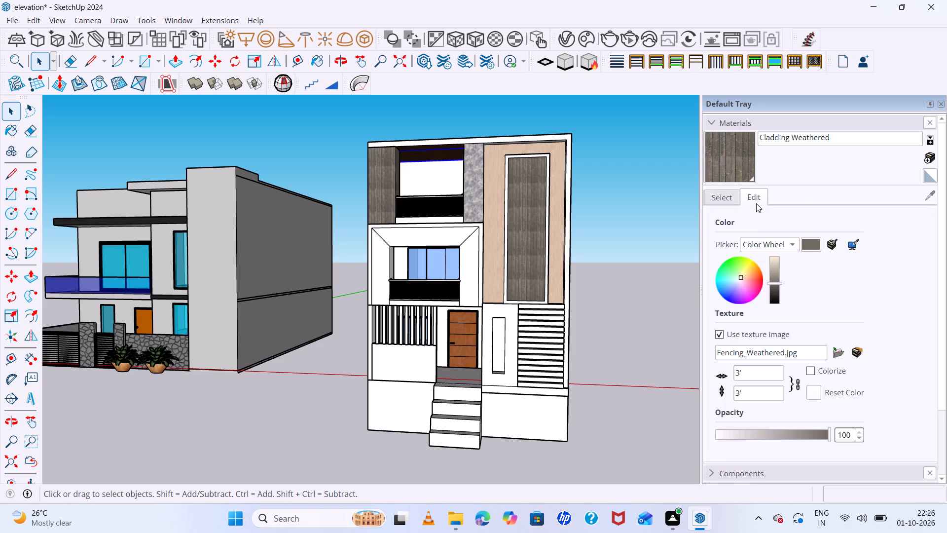
left_click(725, 207)
left_click(725, 203)
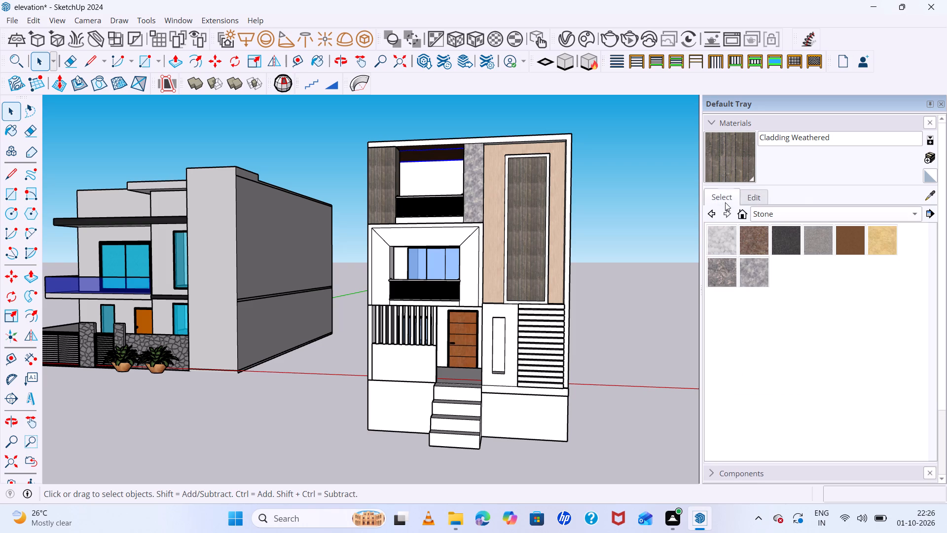
left_click(788, 215)
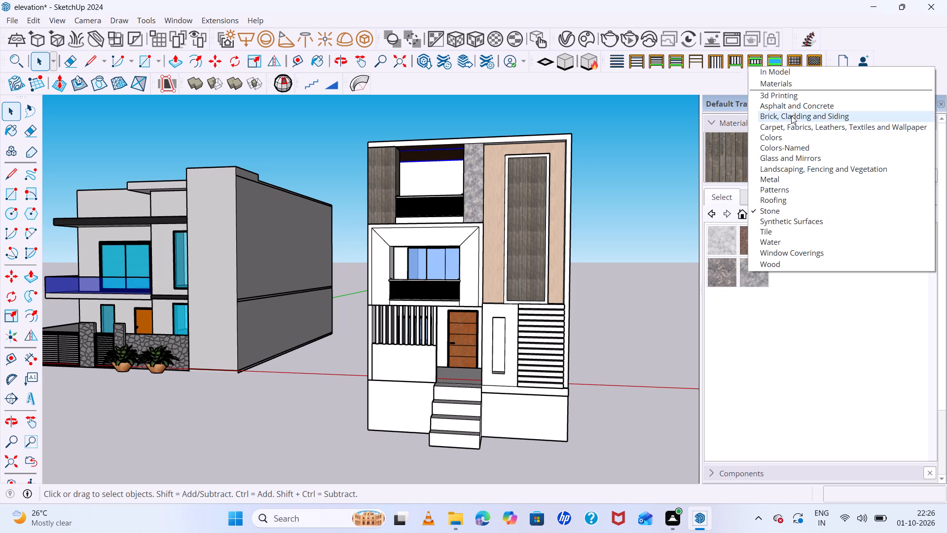
left_click(792, 139)
scroll(829, 219, "down", 2)
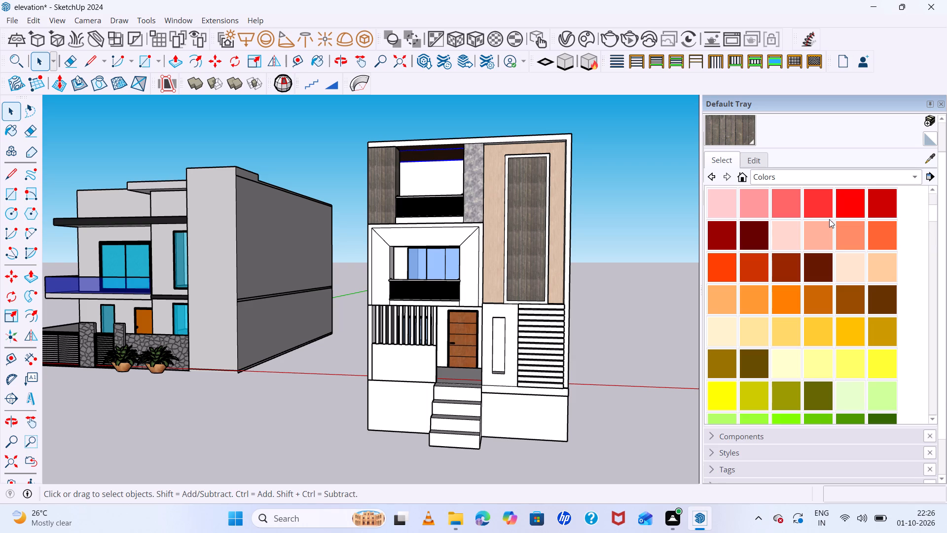
scroll(830, 218, "down", 13)
scroll(837, 211, "up", 6)
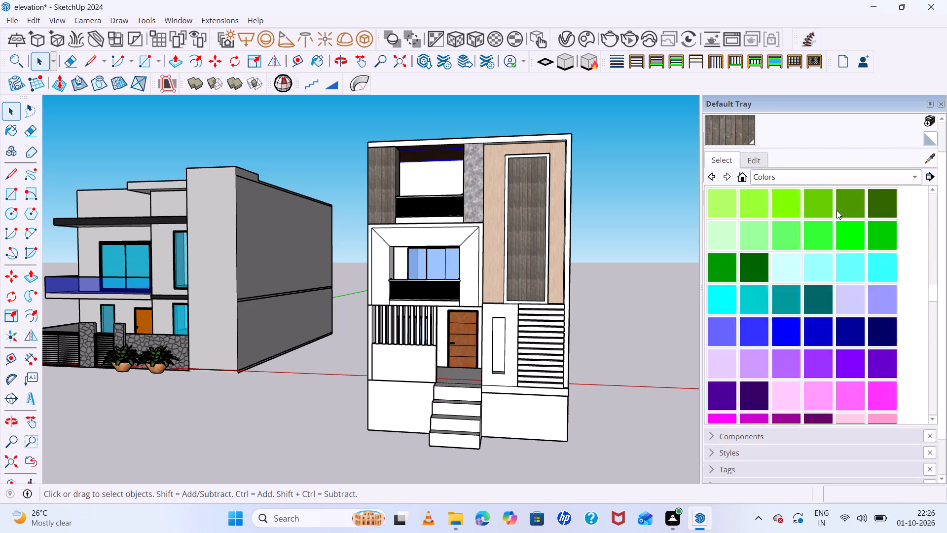
scroll(837, 210, "up", 4)
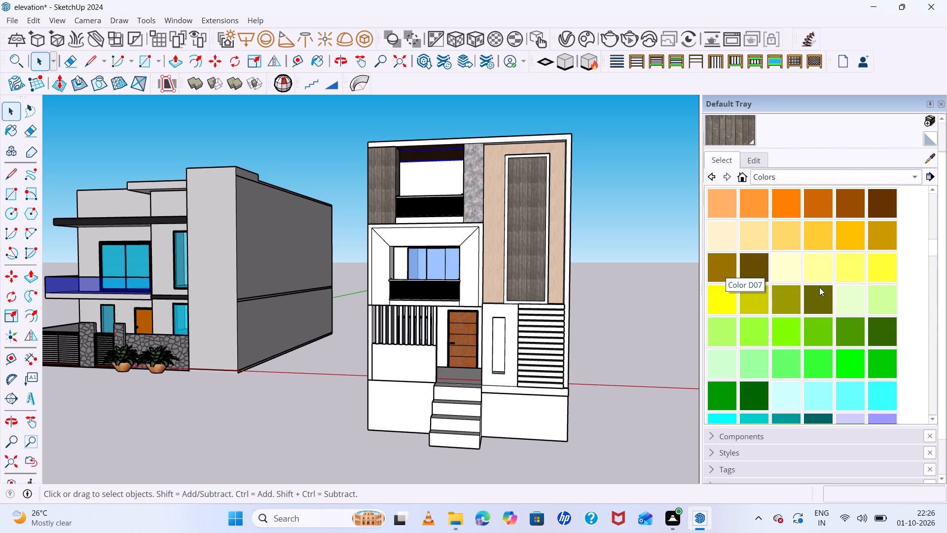
scroll(829, 293, "down", 7)
scroll(857, 255, "down", 4)
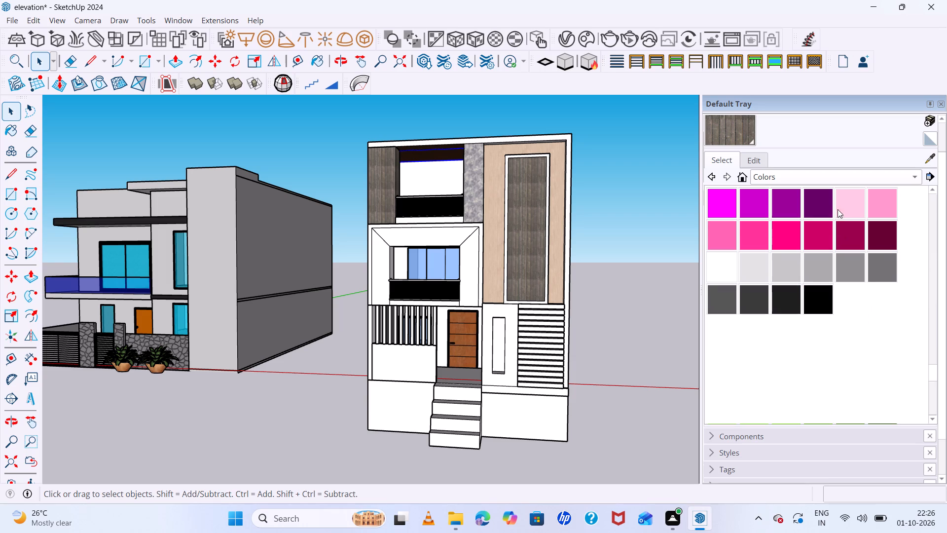
left_click(818, 178)
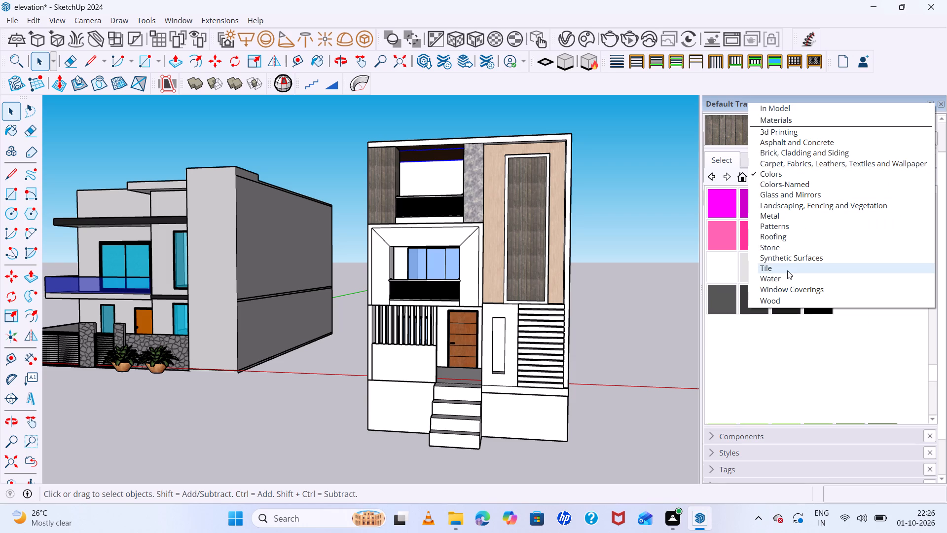
left_click(812, 264)
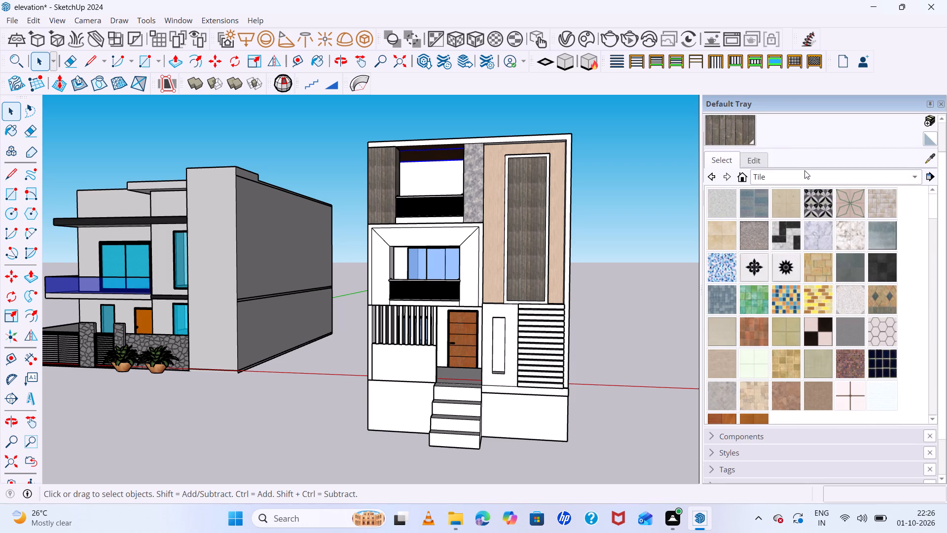
left_click(802, 177)
scroll(801, 175, "up", 3)
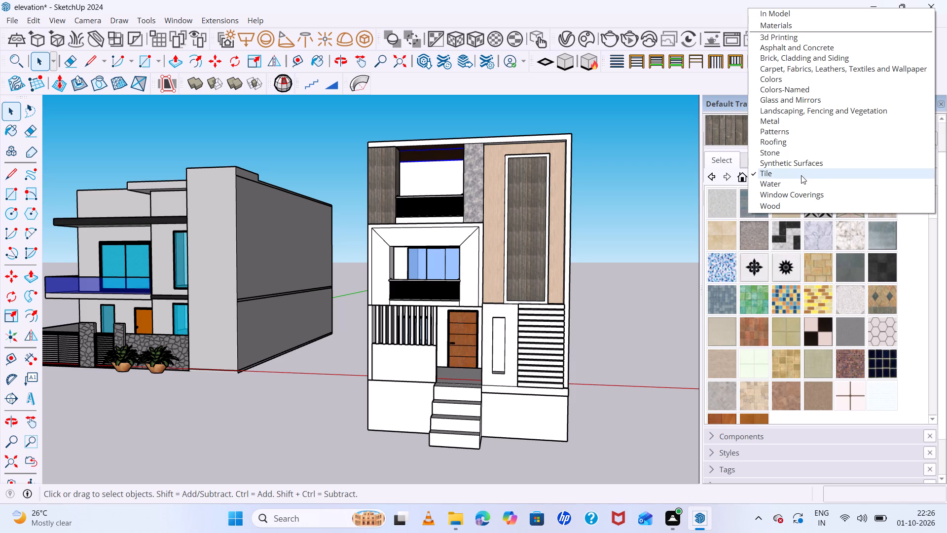
scroll(801, 175, "up", 1)
left_click(797, 152)
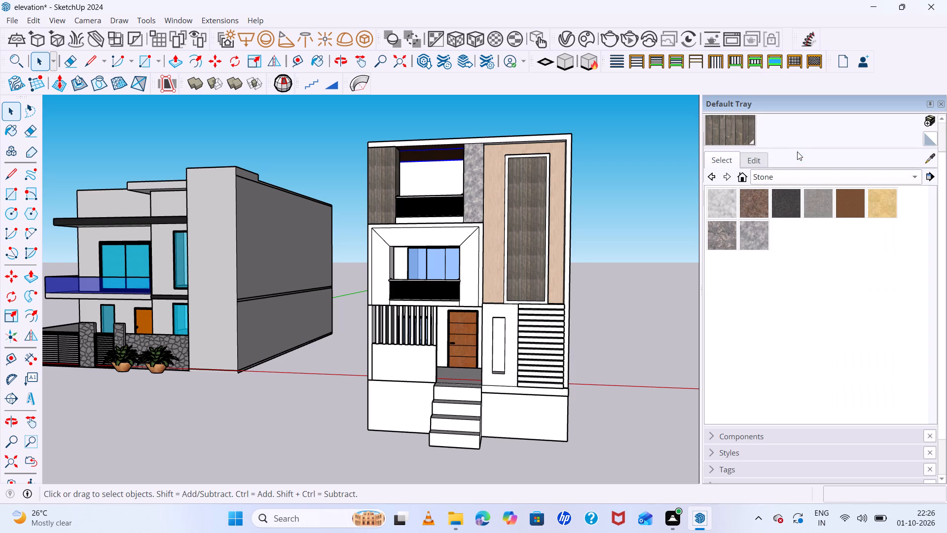
left_click(818, 178)
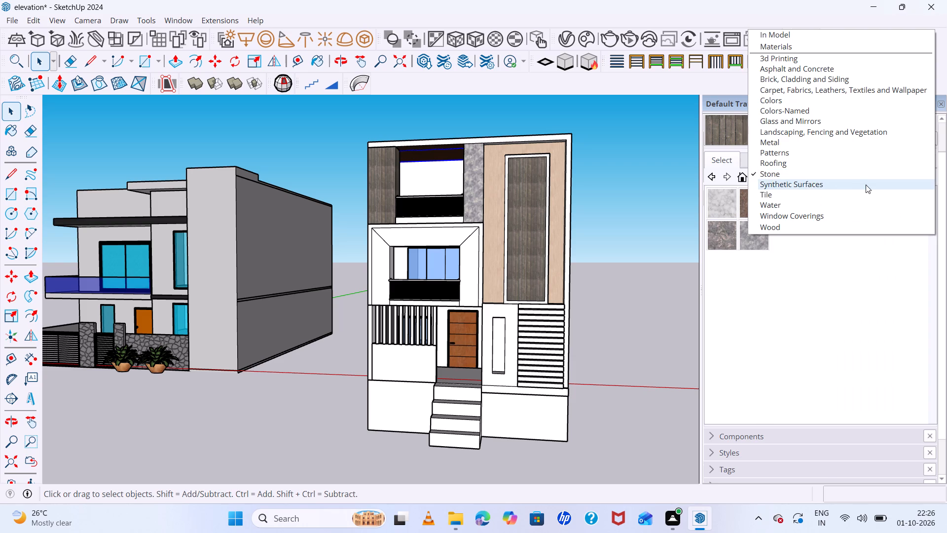
left_click(799, 167)
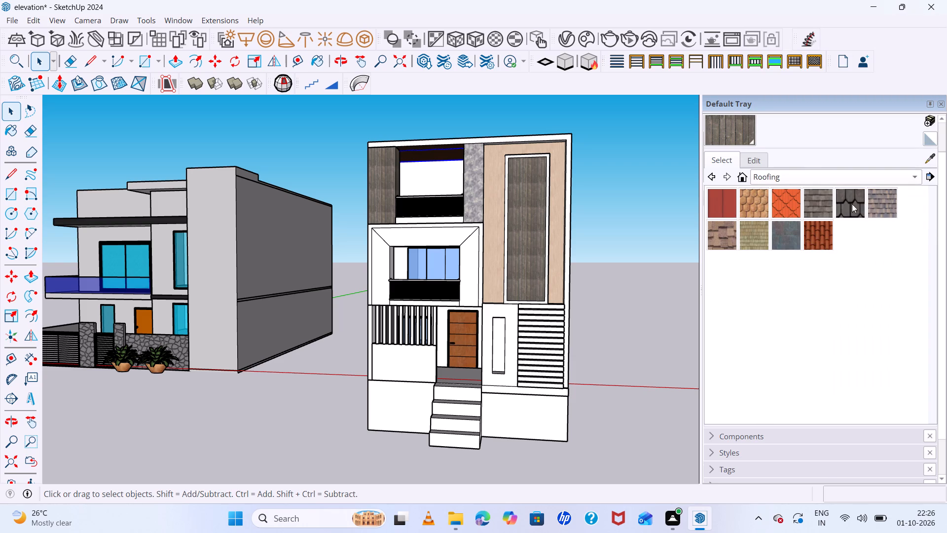
left_click(914, 178)
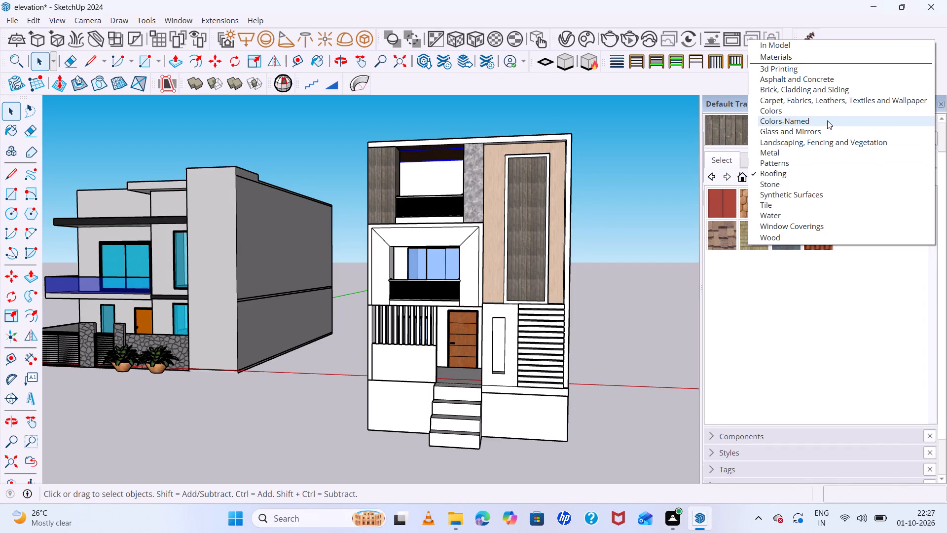
left_click(831, 99)
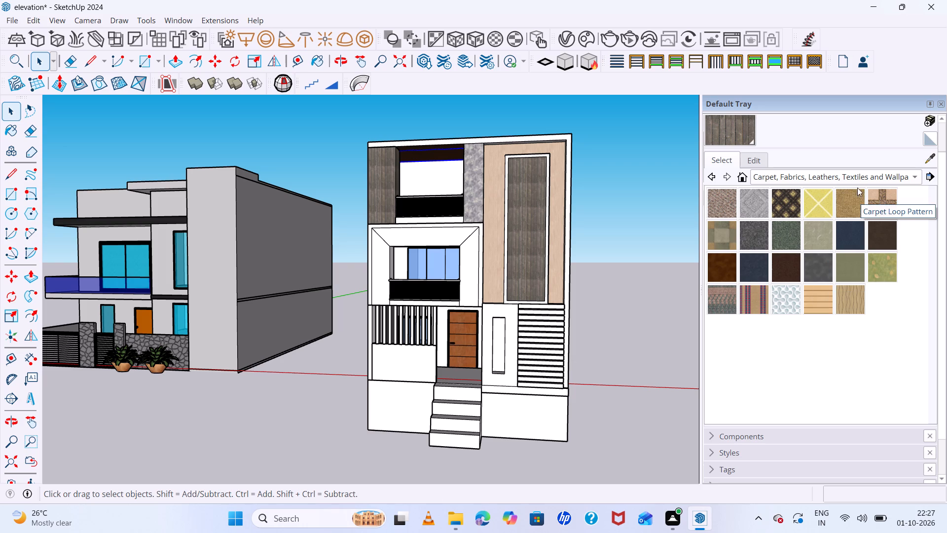
Start creating a new material based on Formica Graystone from the Synthetic Surfaces collection.
left_click(913, 178)
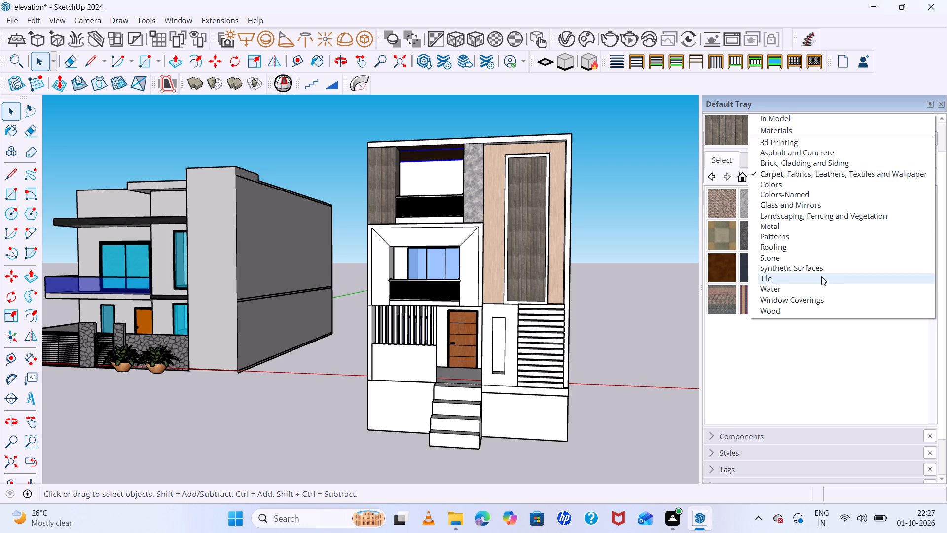
left_click(821, 270)
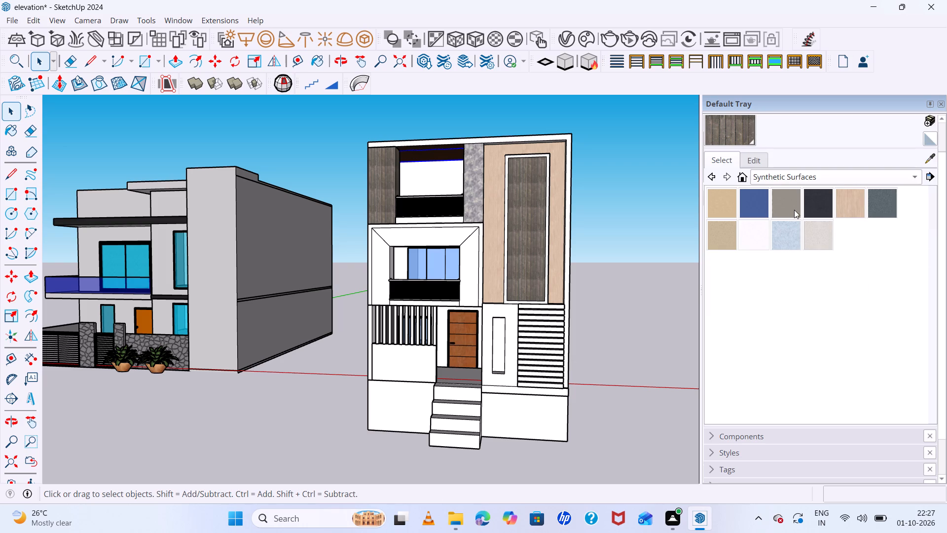
left_click(788, 208)
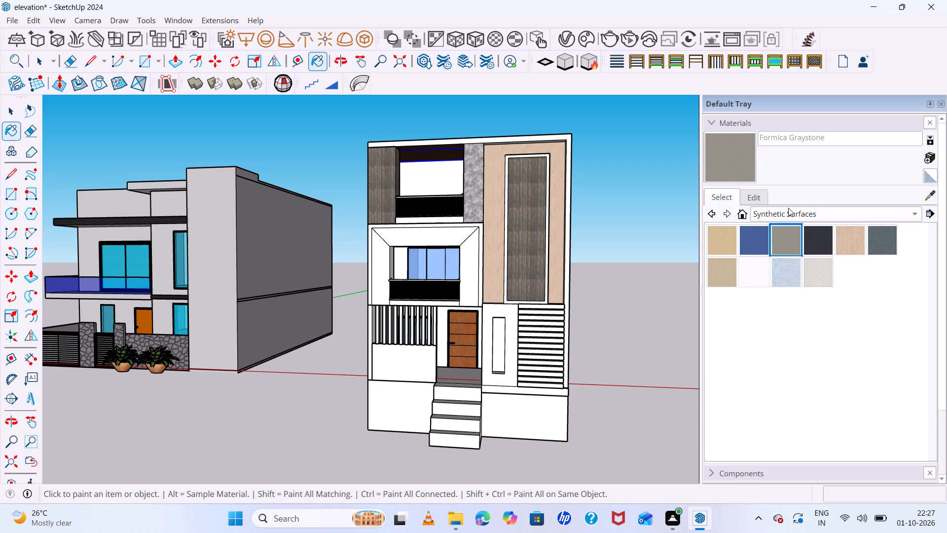
left_click(765, 200)
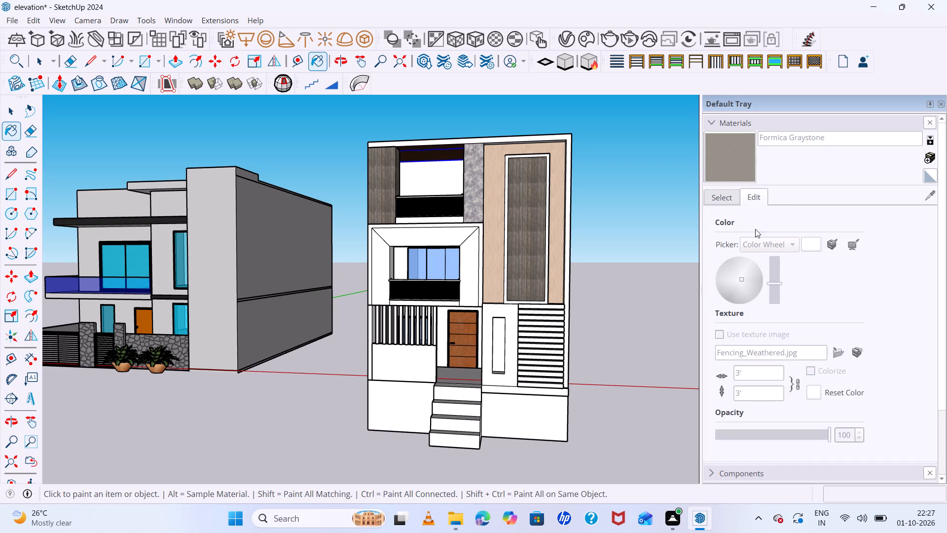
left_click(926, 159)
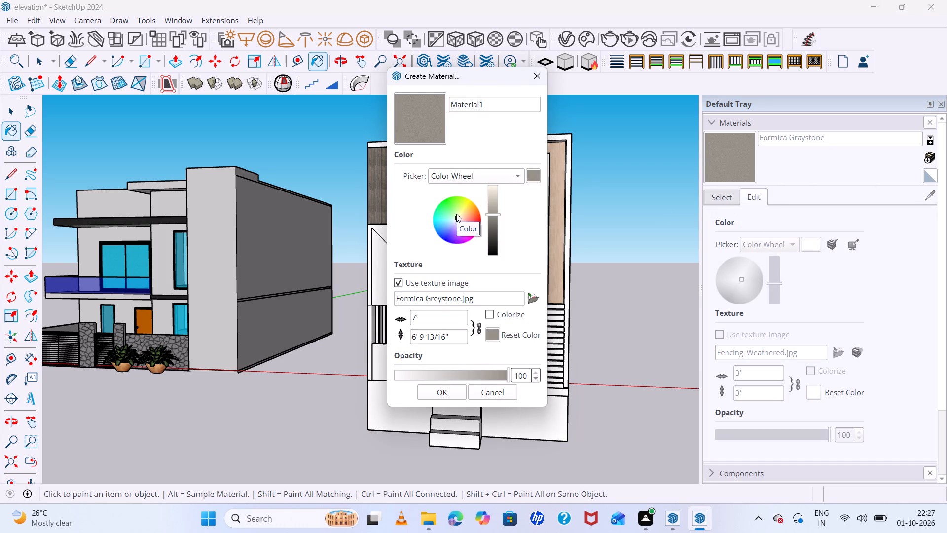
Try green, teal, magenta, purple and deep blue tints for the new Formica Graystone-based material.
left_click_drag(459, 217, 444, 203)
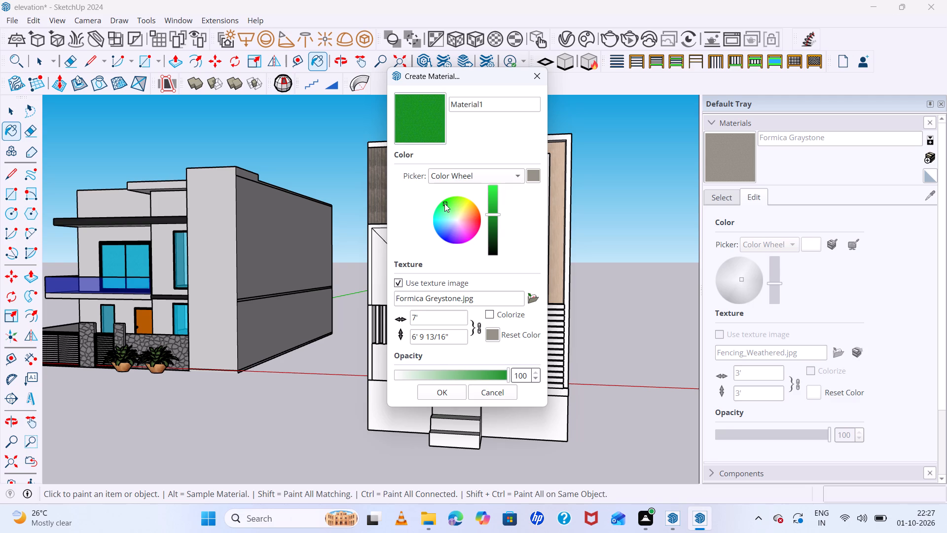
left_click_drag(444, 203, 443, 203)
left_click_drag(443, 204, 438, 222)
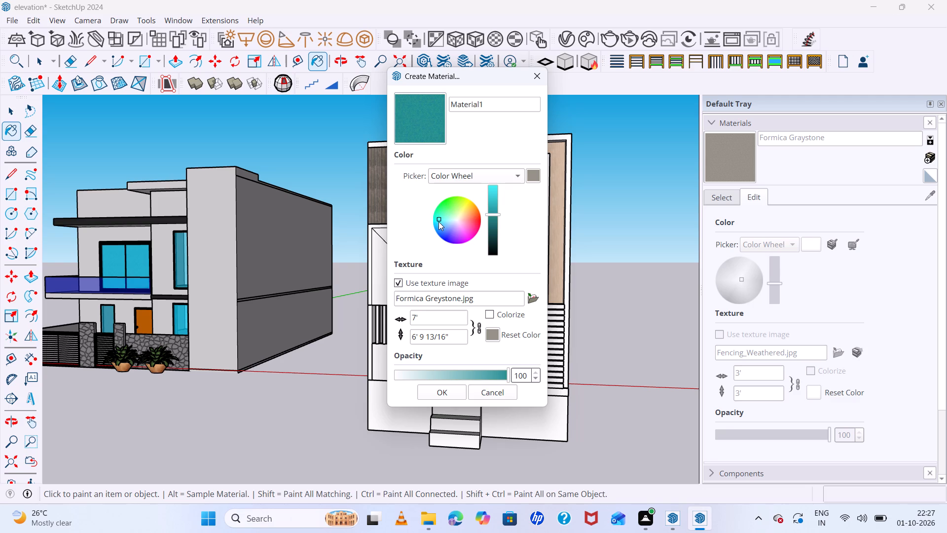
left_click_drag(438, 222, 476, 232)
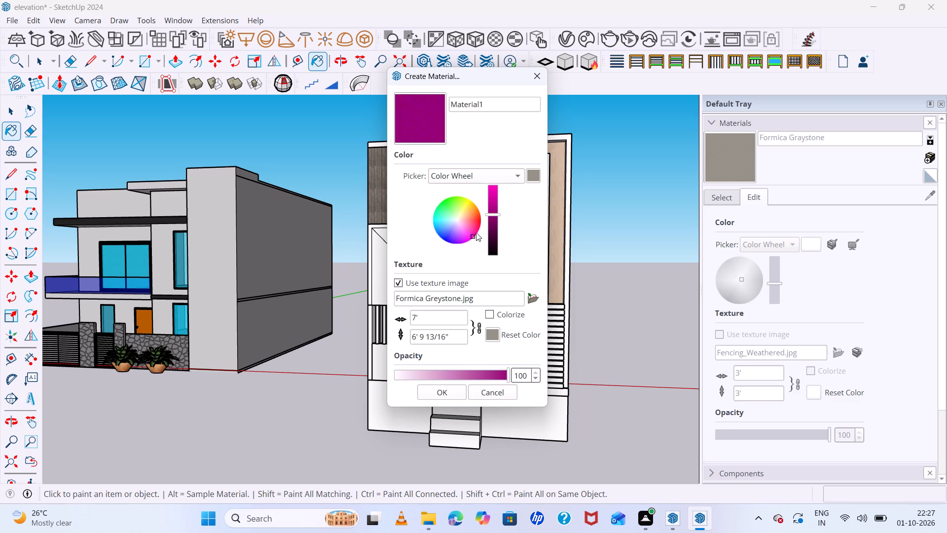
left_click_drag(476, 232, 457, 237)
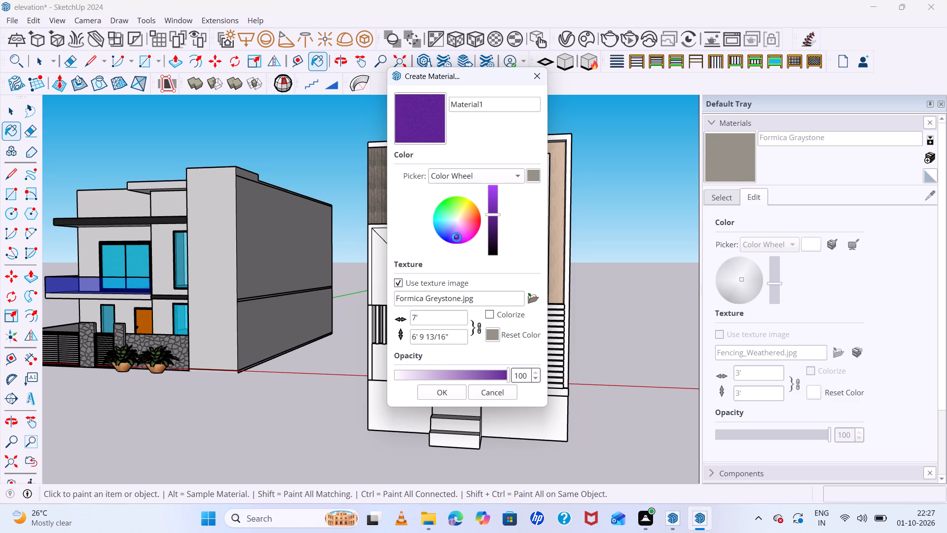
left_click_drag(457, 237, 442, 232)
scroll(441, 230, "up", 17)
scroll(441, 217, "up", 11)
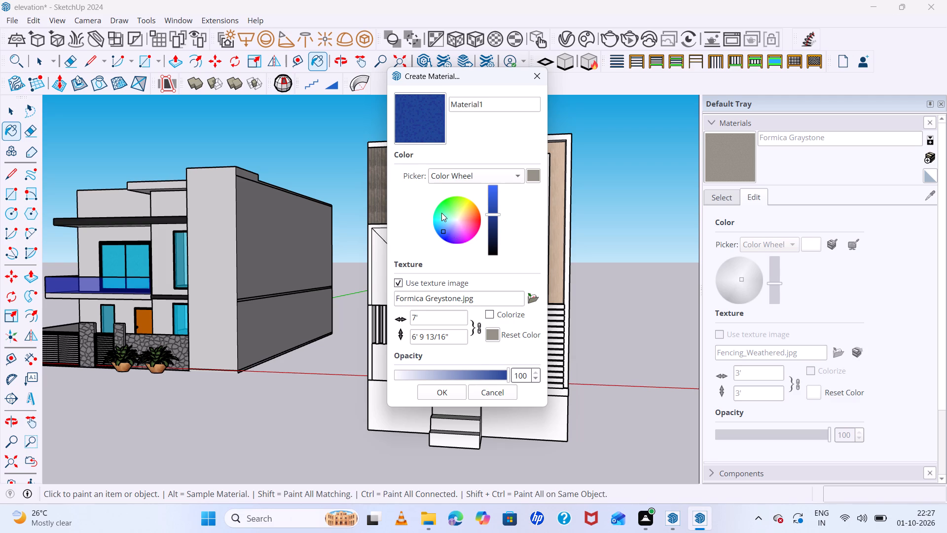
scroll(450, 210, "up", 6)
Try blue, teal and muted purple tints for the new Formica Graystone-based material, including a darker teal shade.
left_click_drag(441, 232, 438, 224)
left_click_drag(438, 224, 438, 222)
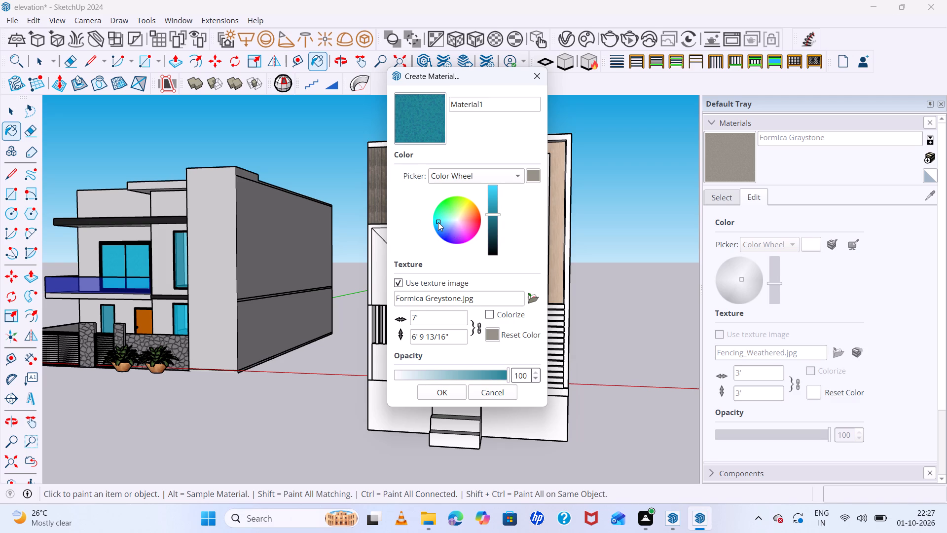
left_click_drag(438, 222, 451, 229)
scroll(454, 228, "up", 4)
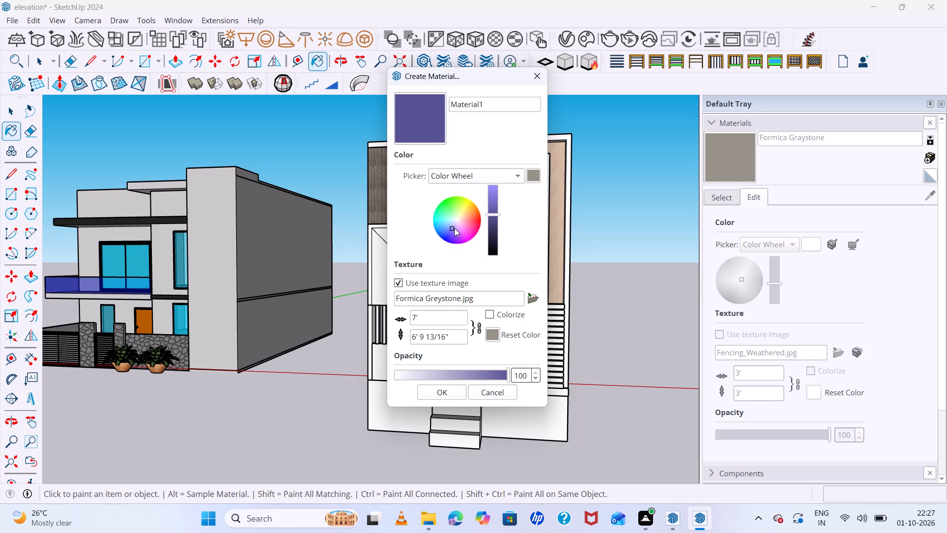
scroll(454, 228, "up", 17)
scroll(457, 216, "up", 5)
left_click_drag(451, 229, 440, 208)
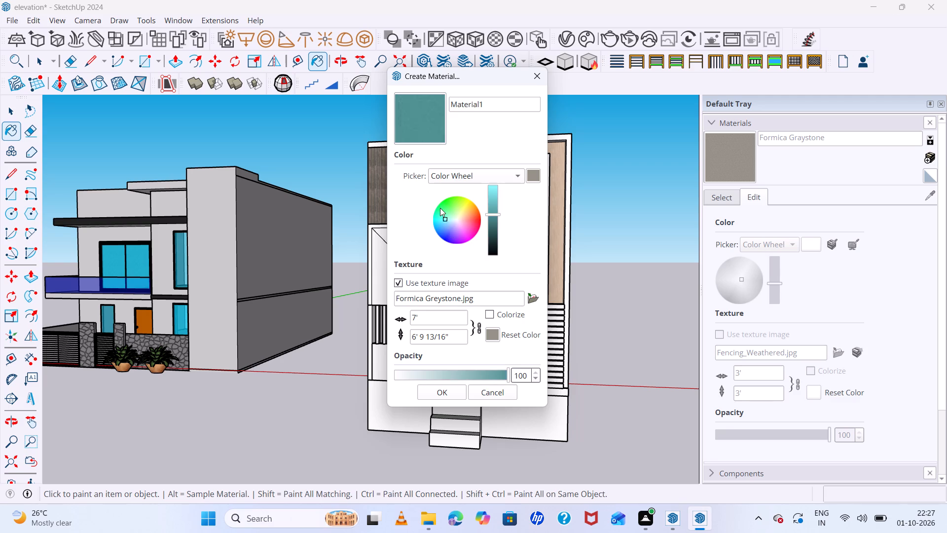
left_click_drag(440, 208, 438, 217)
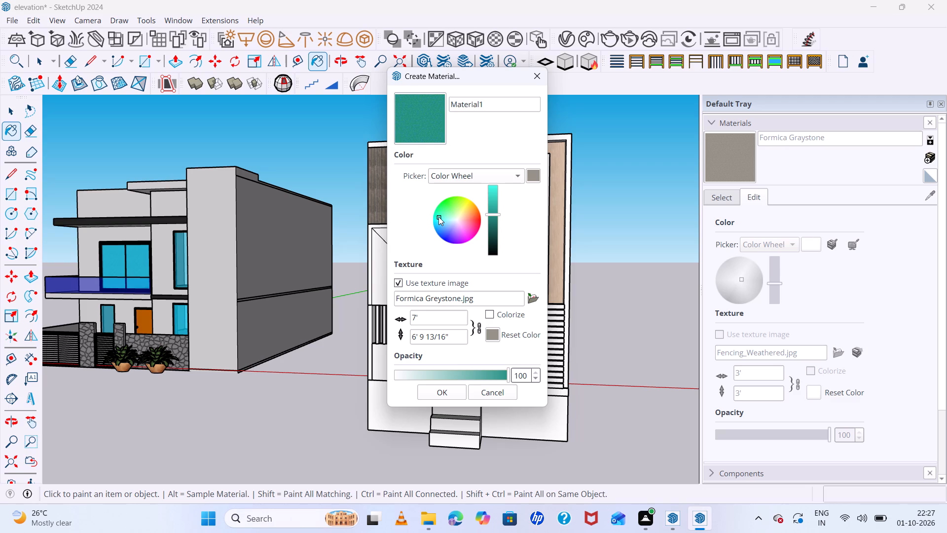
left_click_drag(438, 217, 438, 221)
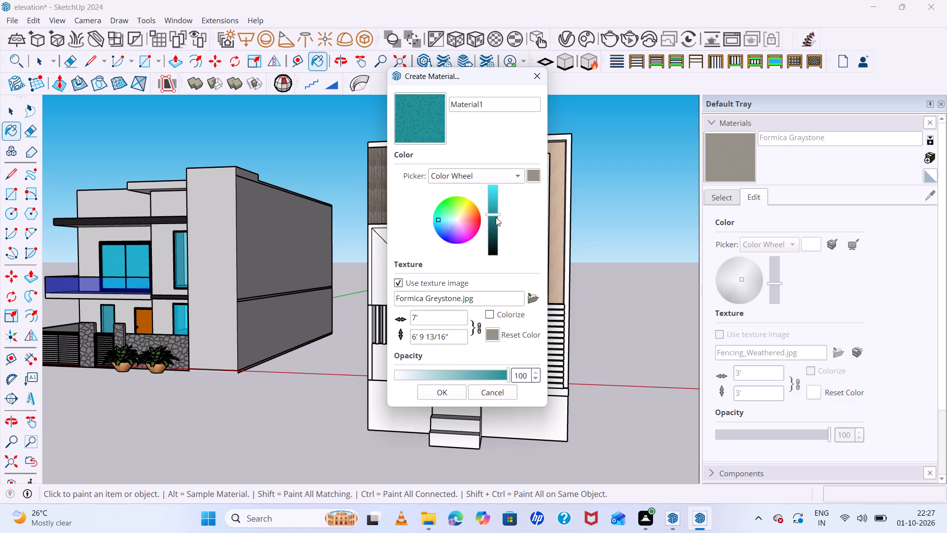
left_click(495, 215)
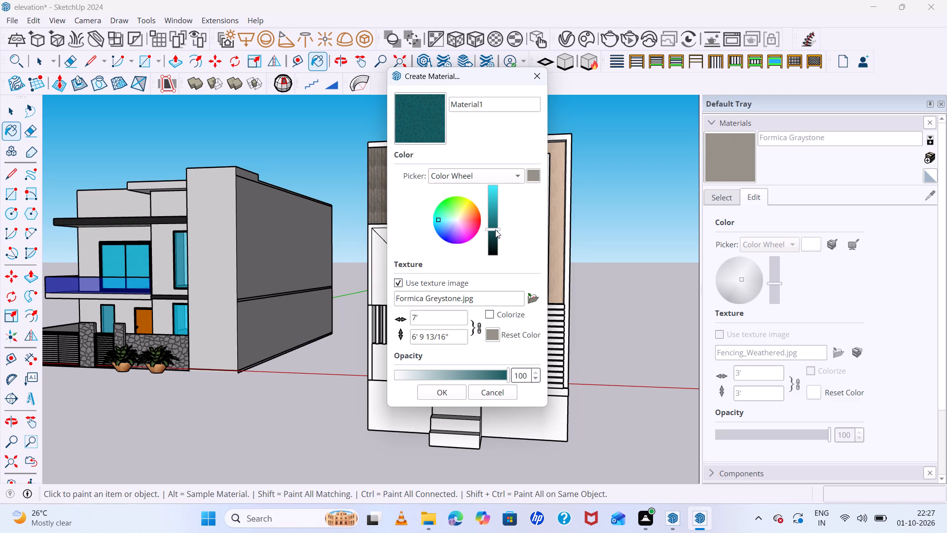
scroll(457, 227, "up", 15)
Adjust the new material's tint through purple and lavender shades to a light dusty pink.
left_click(457, 229)
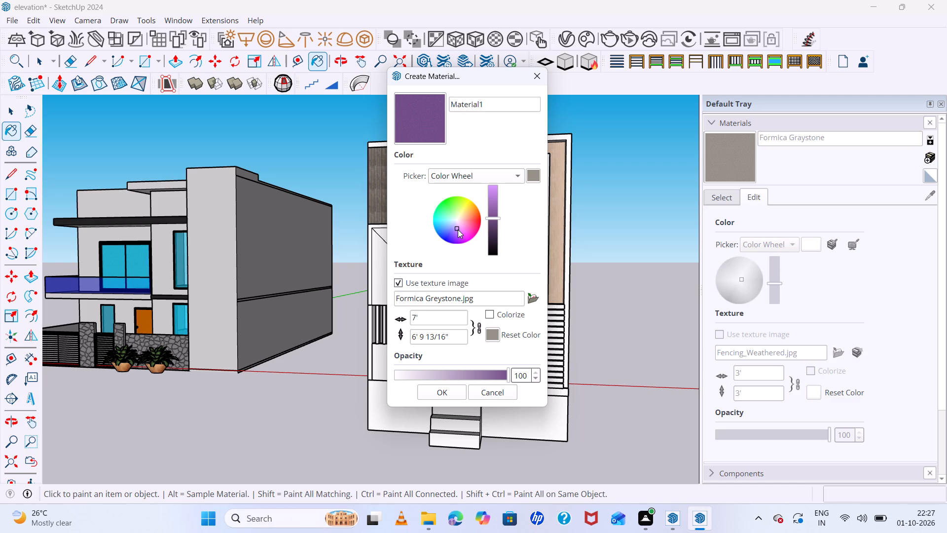
left_click_drag(458, 229, 456, 240)
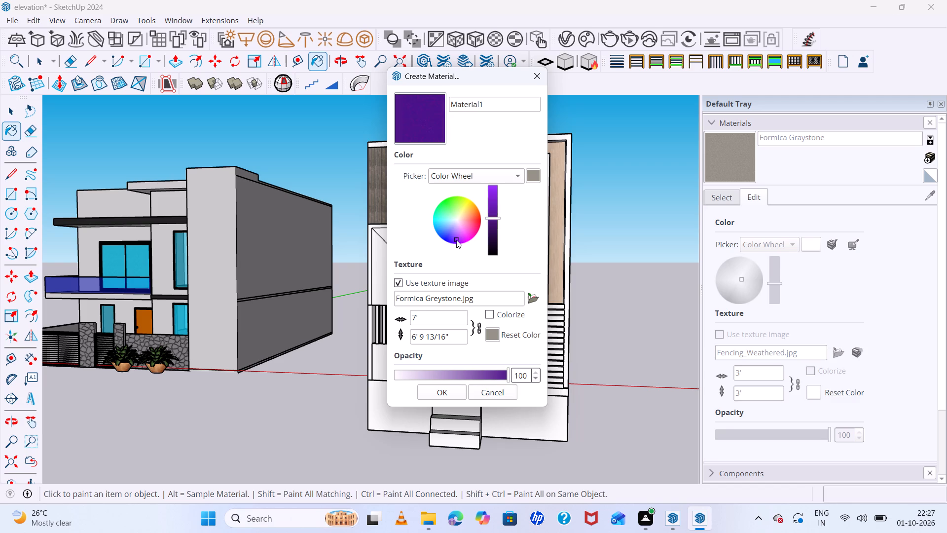
left_click_drag(456, 240, 470, 230)
left_click_drag(470, 230, 456, 224)
left_click_drag(494, 220, 493, 225)
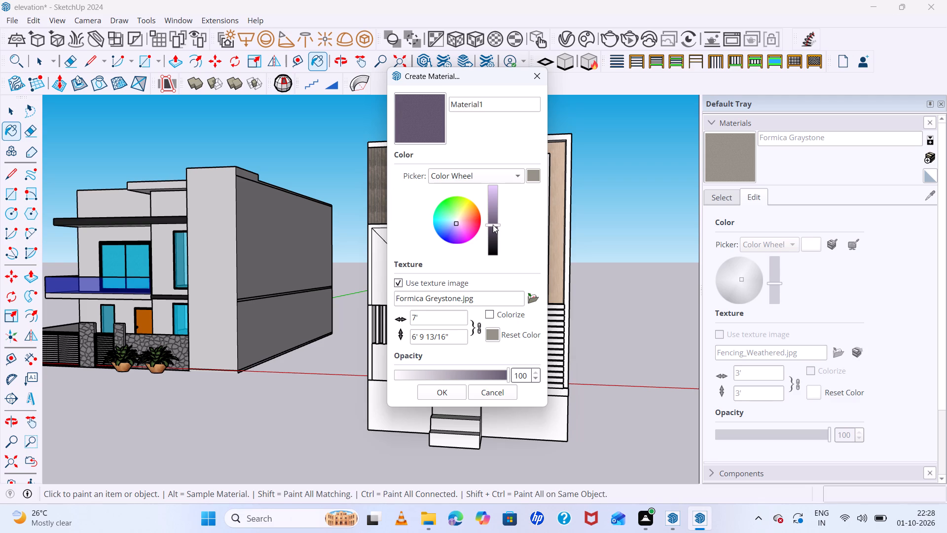
left_click_drag(493, 225, 494, 207)
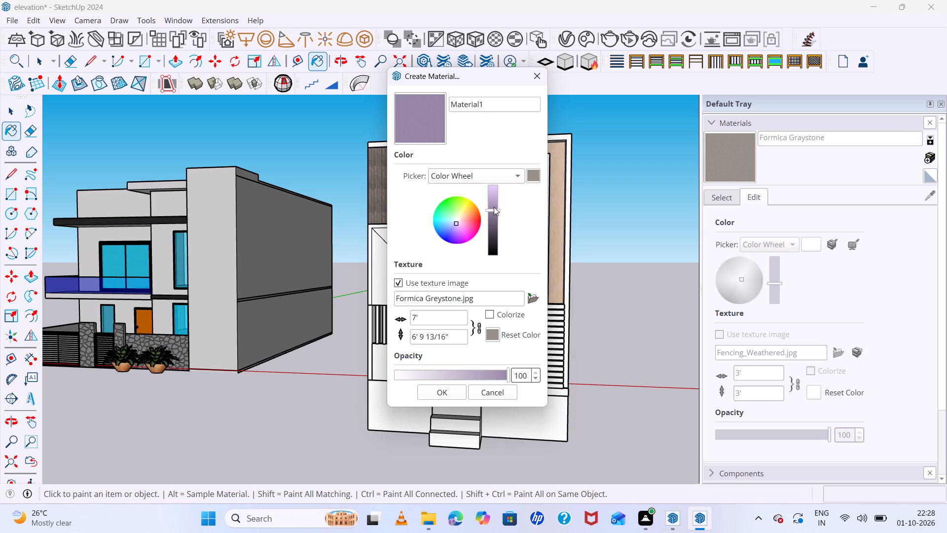
left_click_drag(494, 207, 494, 205)
scroll(459, 226, "up", 5)
left_click_drag(455, 224, 469, 230)
left_click_drag(469, 230, 460, 221)
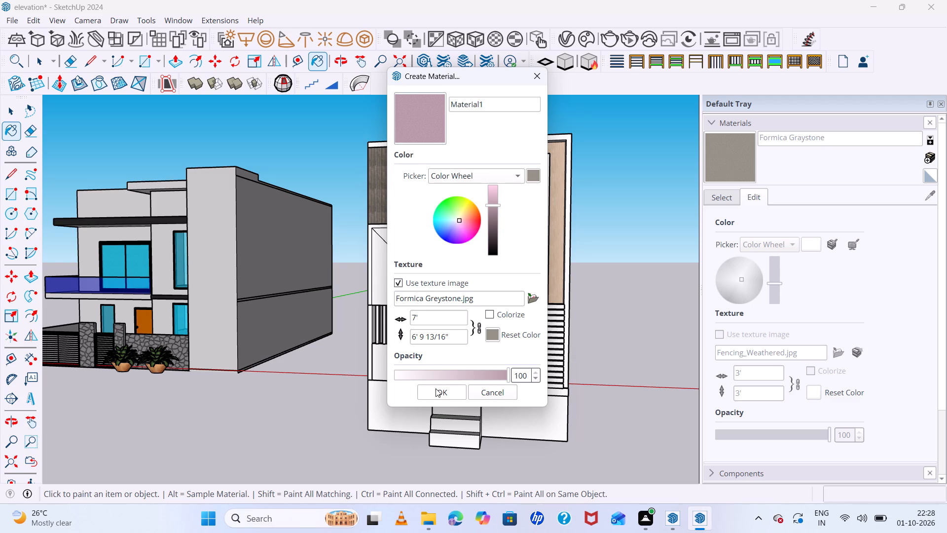
Replace the new material's texture with WhatsApp Image 2026-10-01 at 4.04.42 PM.jpeg, the house elevation picture from the Desktop.
left_click(533, 298)
scroll(536, 291, "up", 1)
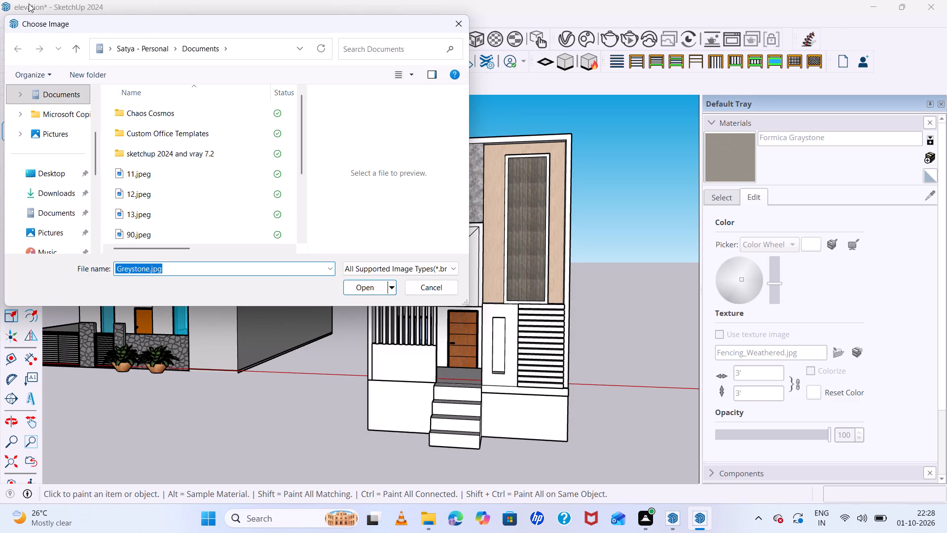
scroll(129, 112, "down", 1)
scroll(159, 152, "down", 10)
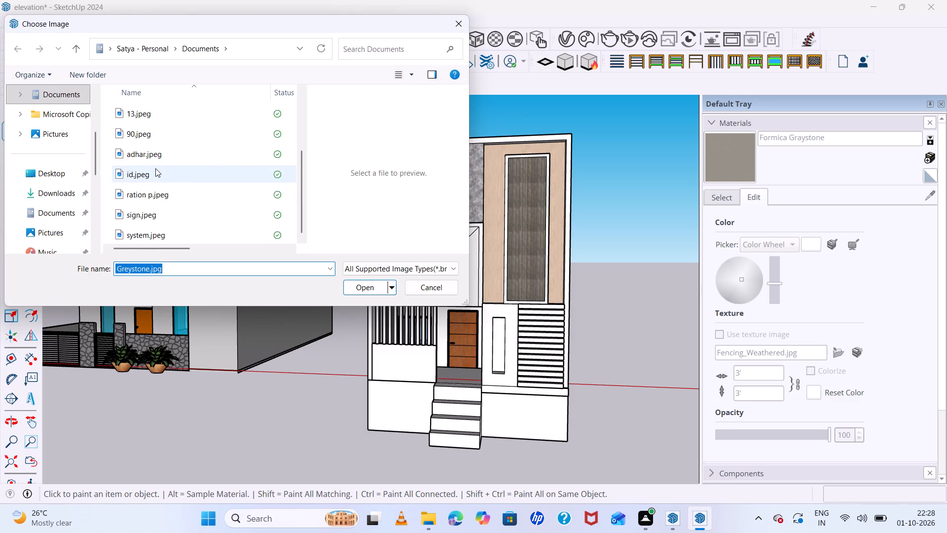
left_click(61, 174)
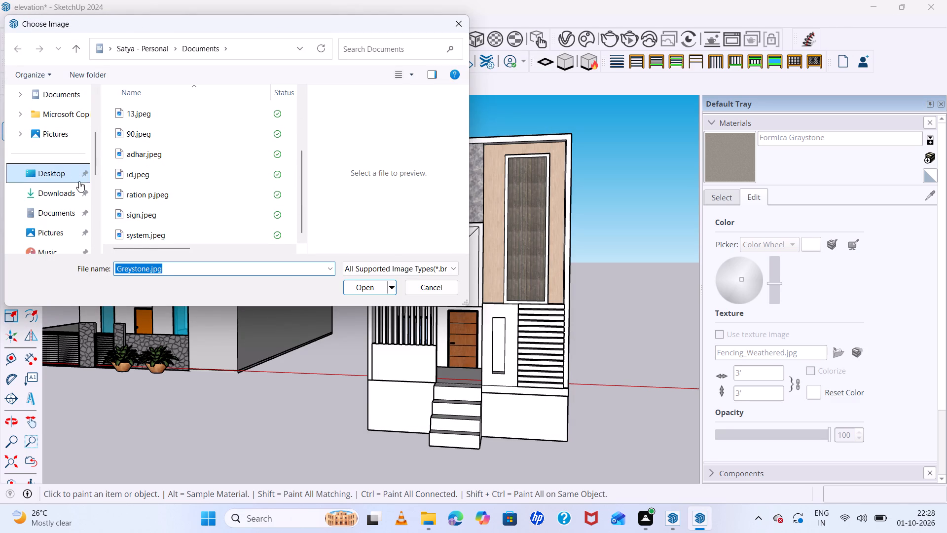
scroll(212, 189, "down", 4)
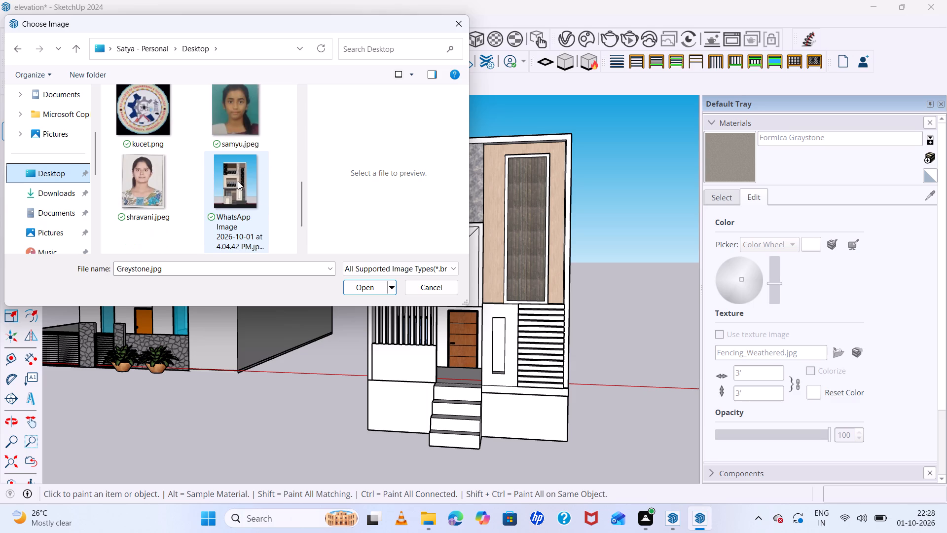
left_click(239, 182)
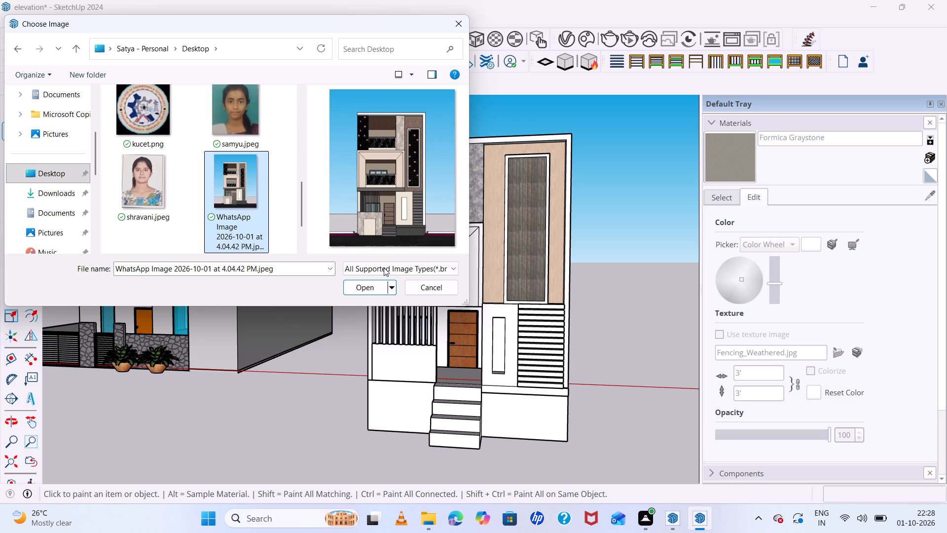
left_click(374, 287)
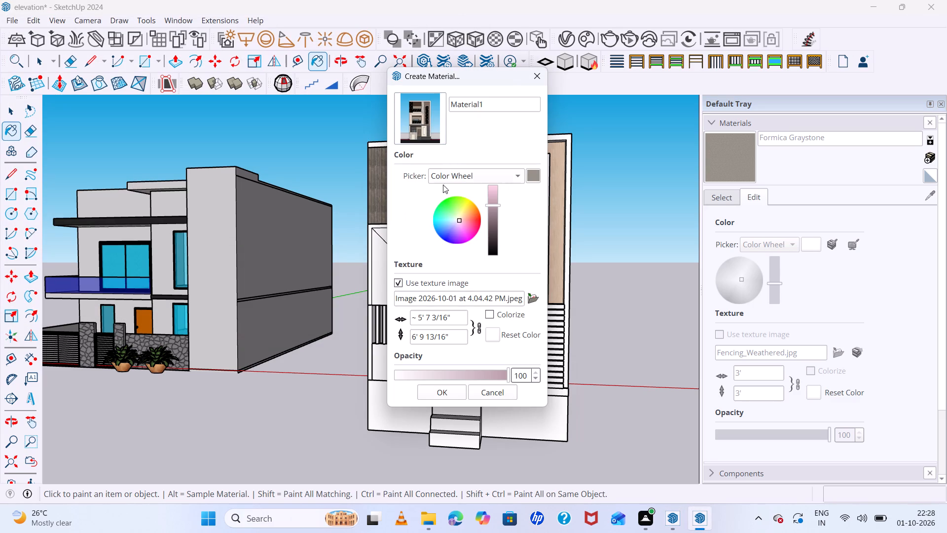
Lighten the pink tint slightly and create the new material with the house elevation image.
scroll(487, 199, "up", 3)
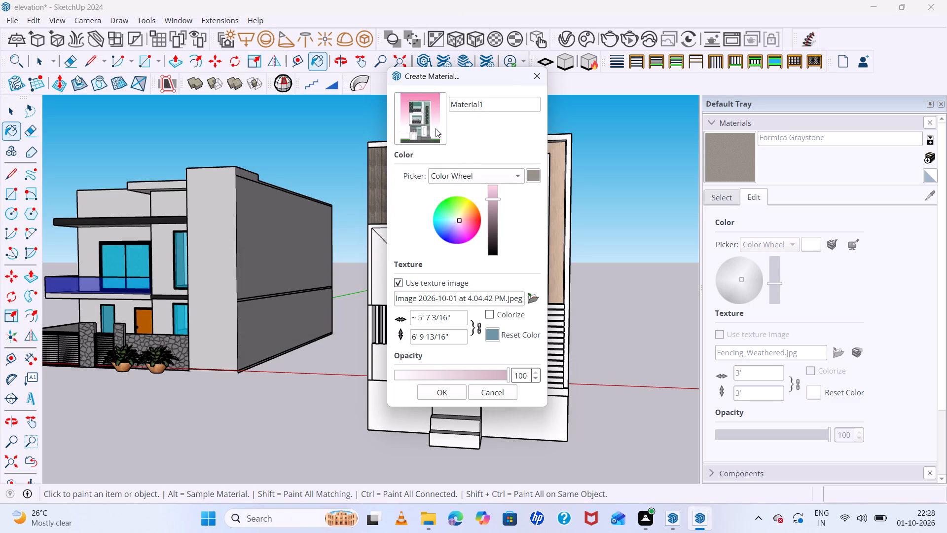
scroll(436, 129, "up", 6)
scroll(432, 119, "down", 10)
scroll(420, 120, "up", 5)
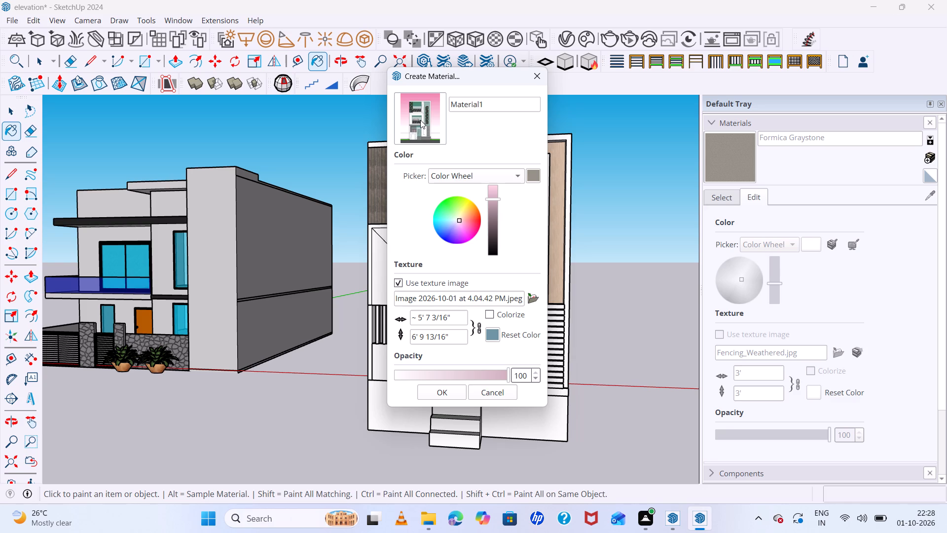
left_click(420, 120)
left_click(449, 389)
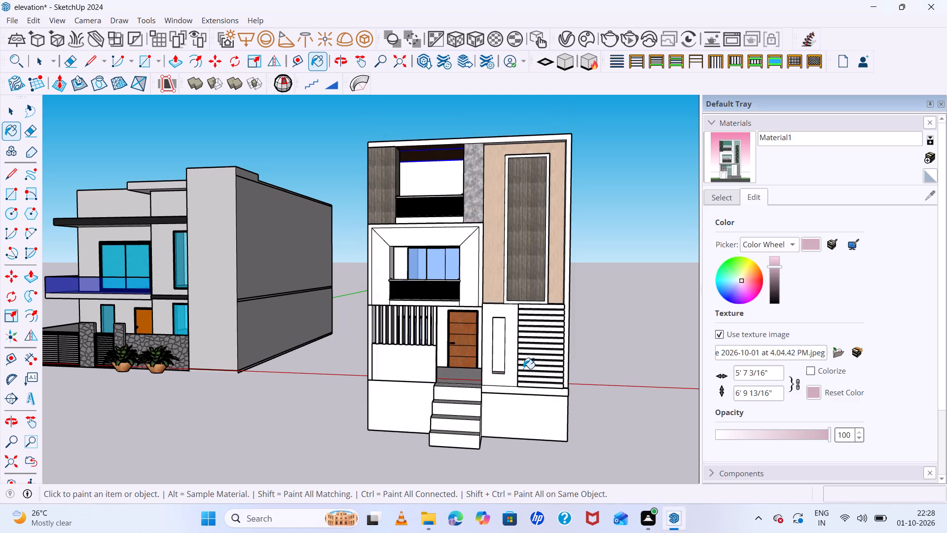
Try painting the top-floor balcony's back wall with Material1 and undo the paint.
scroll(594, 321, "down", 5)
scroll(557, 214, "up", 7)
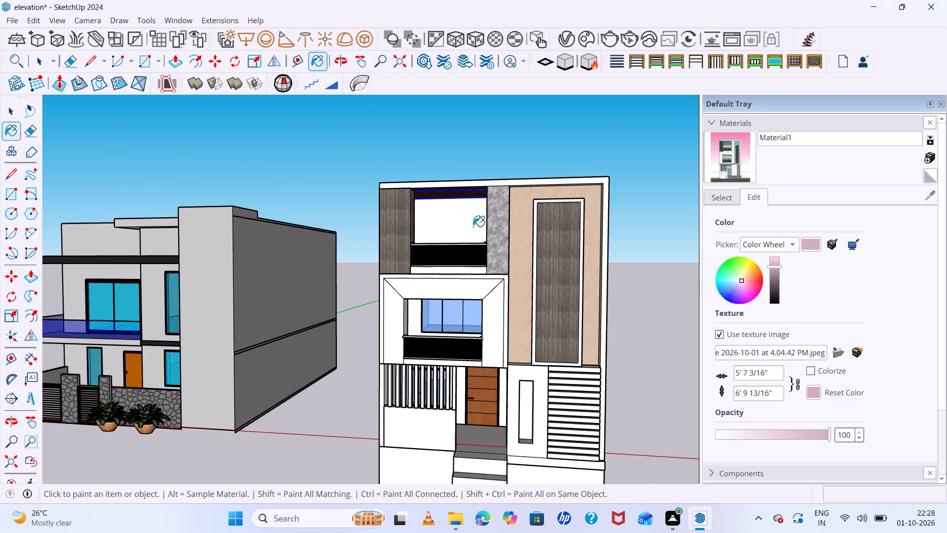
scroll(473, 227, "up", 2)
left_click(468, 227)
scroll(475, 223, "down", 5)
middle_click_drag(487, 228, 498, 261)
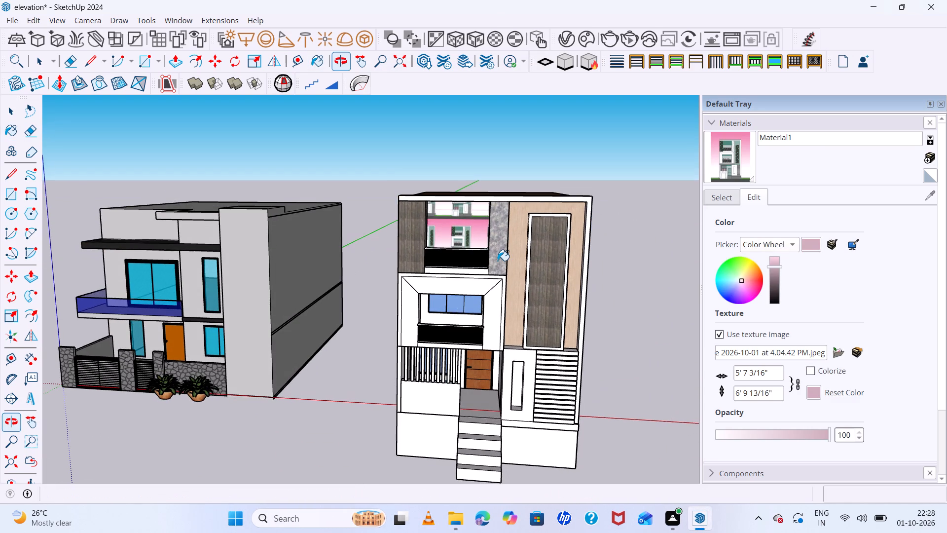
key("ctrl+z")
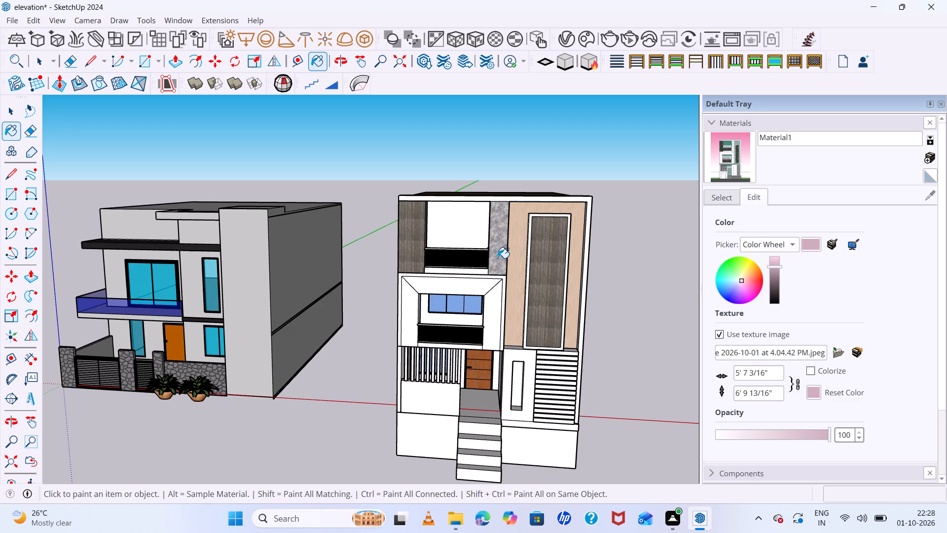
Open Material1's texture image in Photos and examine the reference facade's finishes, closing it without saving any edits.
scroll(495, 223, "down", 5)
middle_click_drag(542, 234, 559, 188)
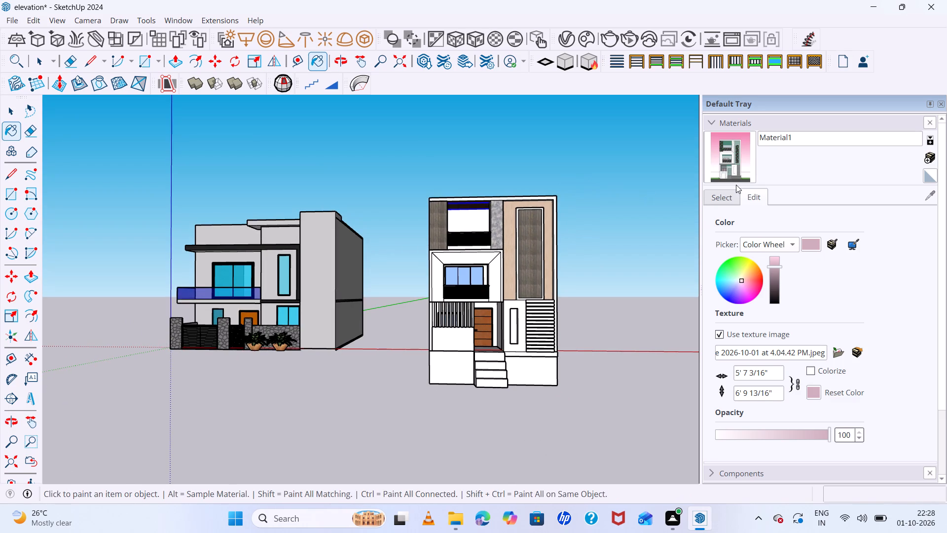
right_click(736, 156)
left_click(854, 352)
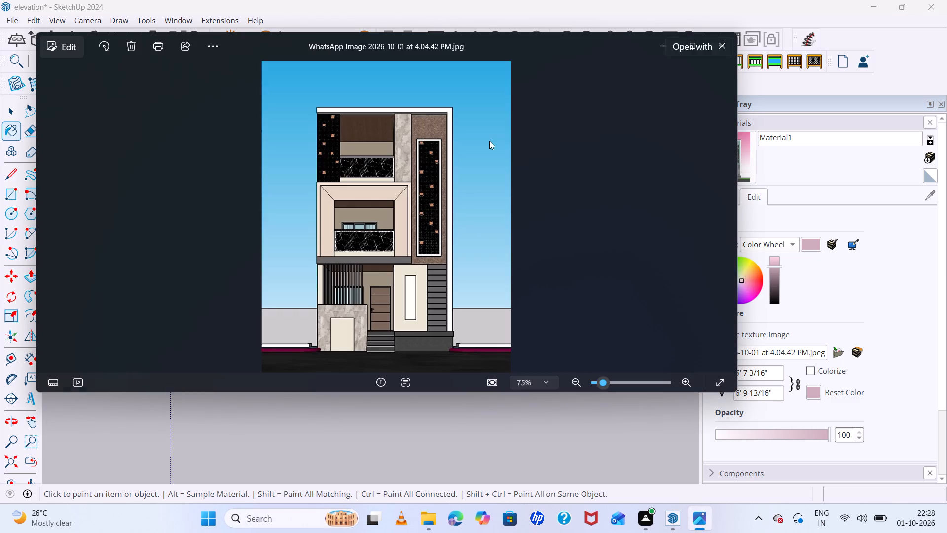
scroll(418, 189, "up", 12)
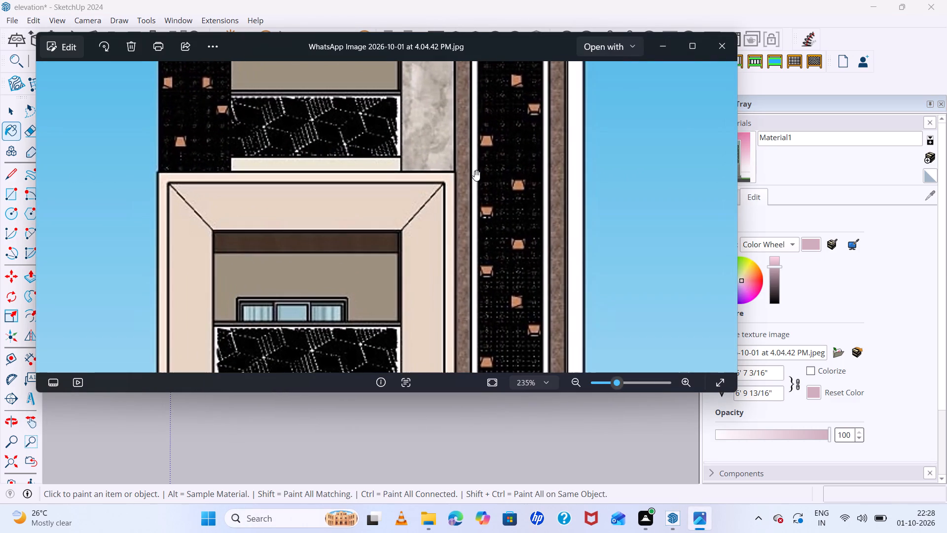
scroll(437, 158, "down", 5)
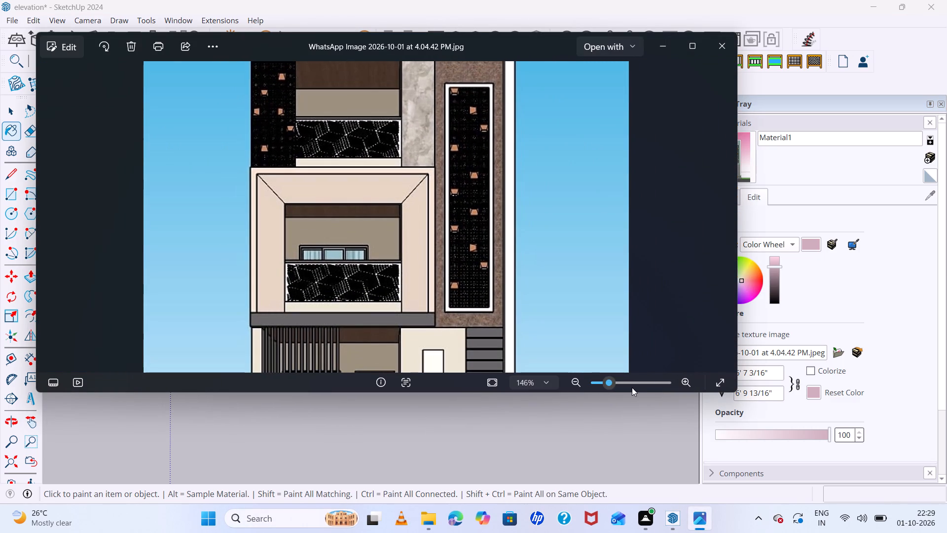
left_click(353, 101)
left_click(60, 52)
left_click(383, 103)
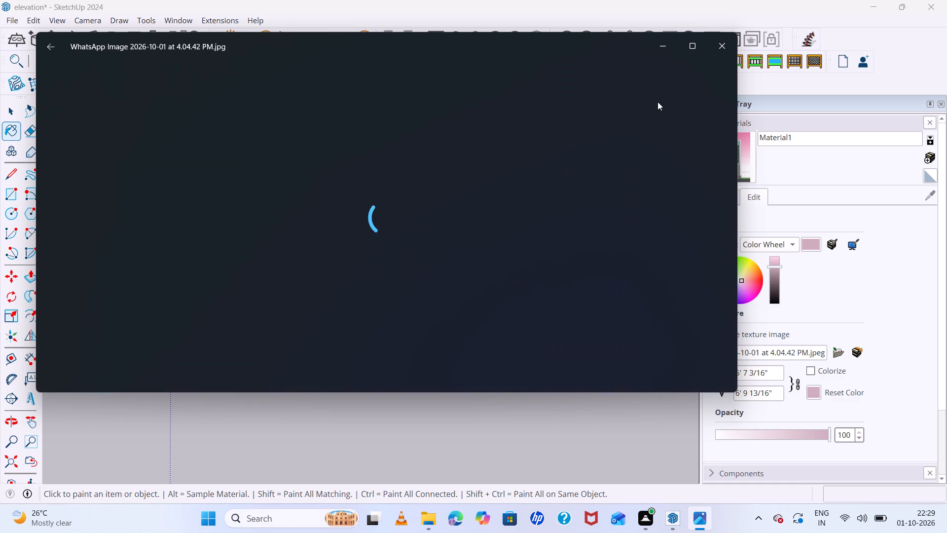
left_click(719, 50)
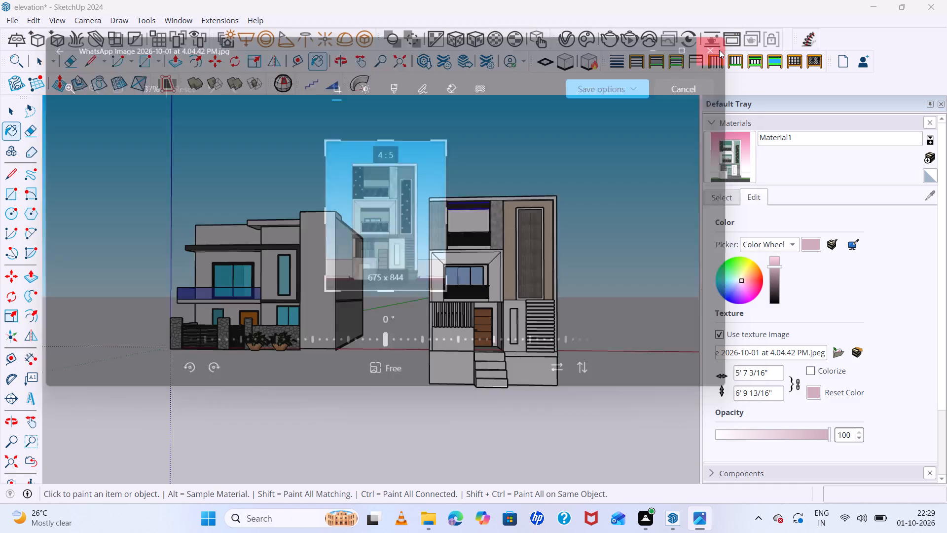
Open Material1's texture image in Photos and examine the middle-floor frame and balcony finishes up close.
left_click(854, 355)
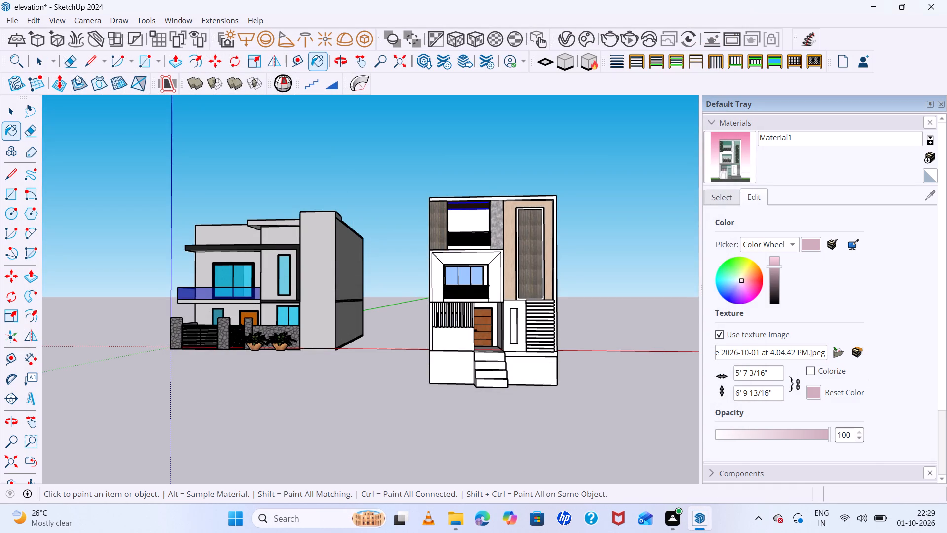
scroll(394, 206, "up", 8)
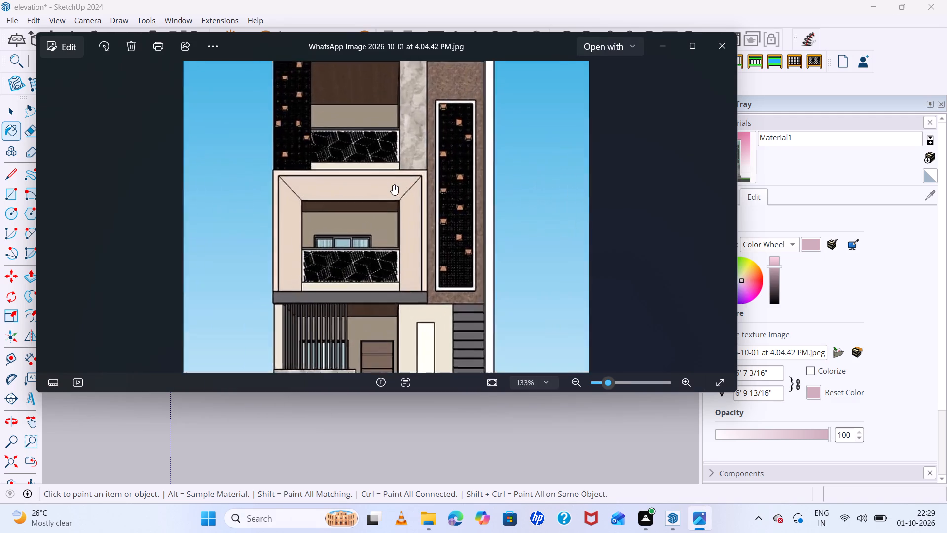
scroll(393, 185, "up", 5)
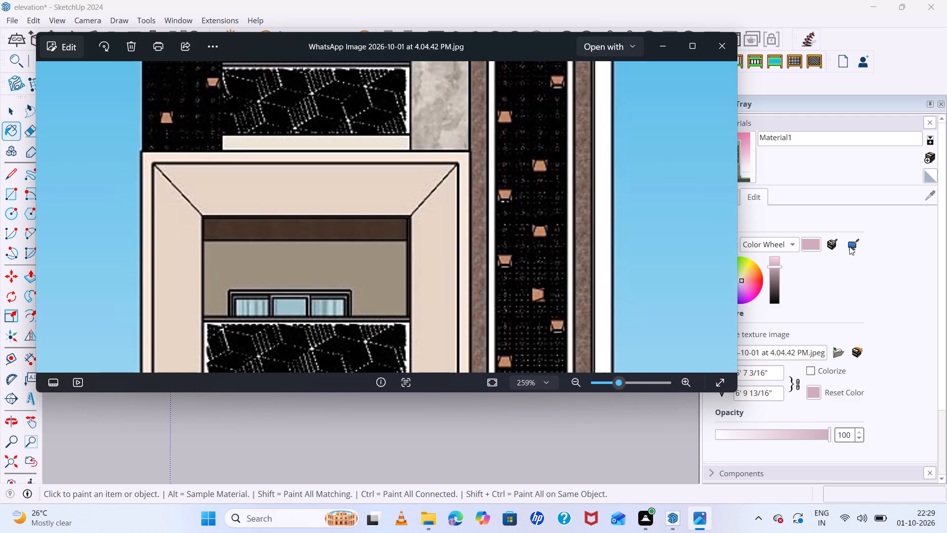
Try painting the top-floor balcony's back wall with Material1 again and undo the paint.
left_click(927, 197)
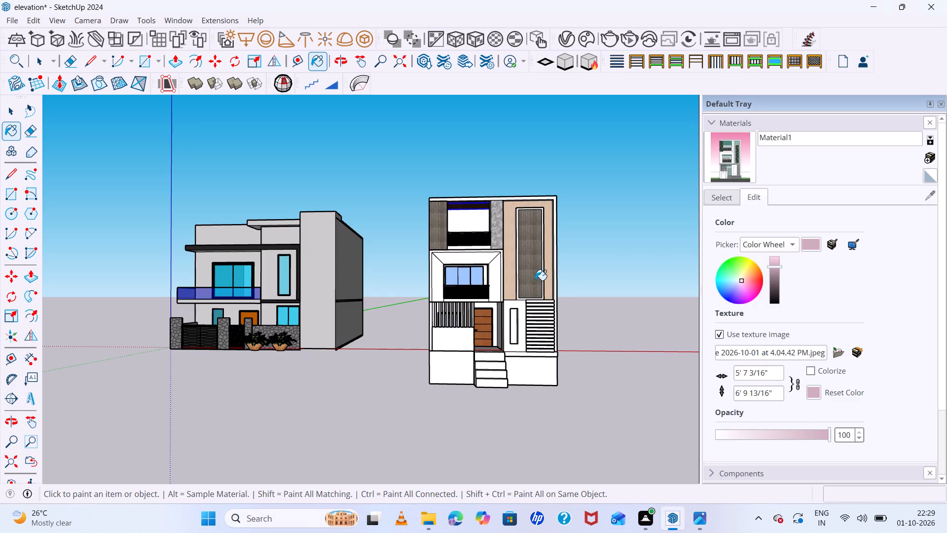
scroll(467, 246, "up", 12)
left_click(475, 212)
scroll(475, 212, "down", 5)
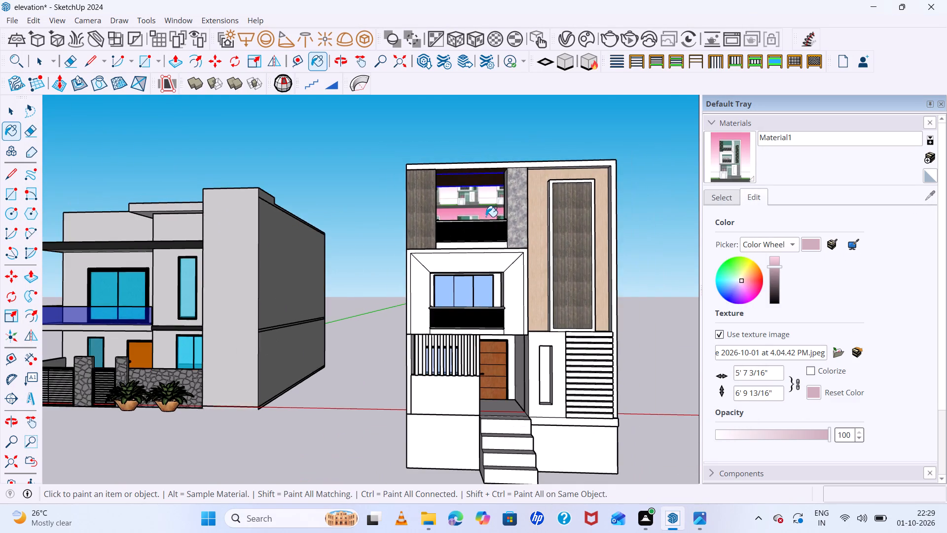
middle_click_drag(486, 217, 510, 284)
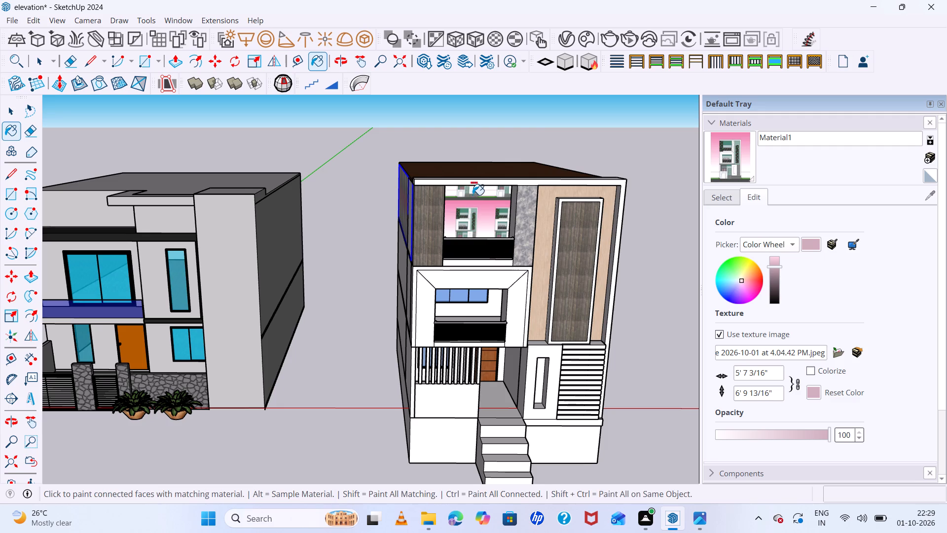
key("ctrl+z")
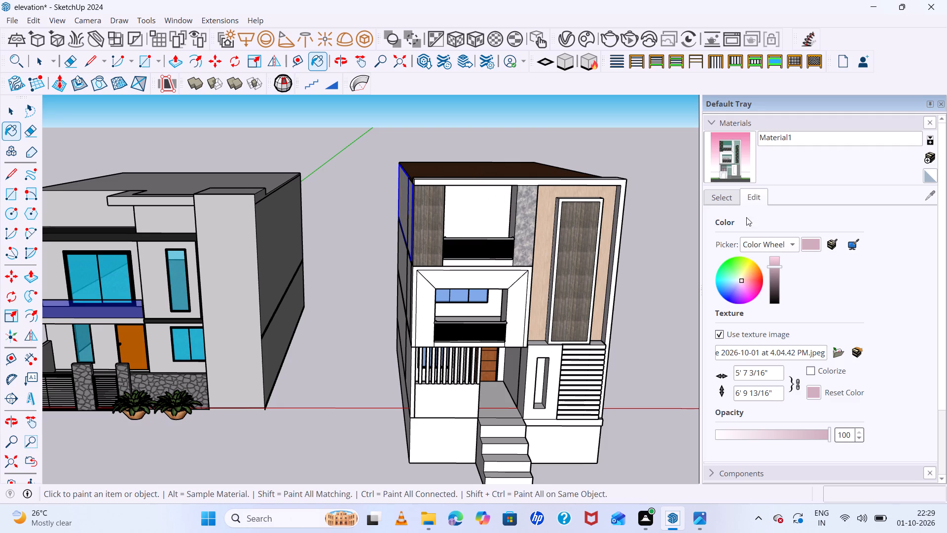
Delete the house-image material Material1 from the model's materials.
left_click(731, 199)
left_click(779, 281)
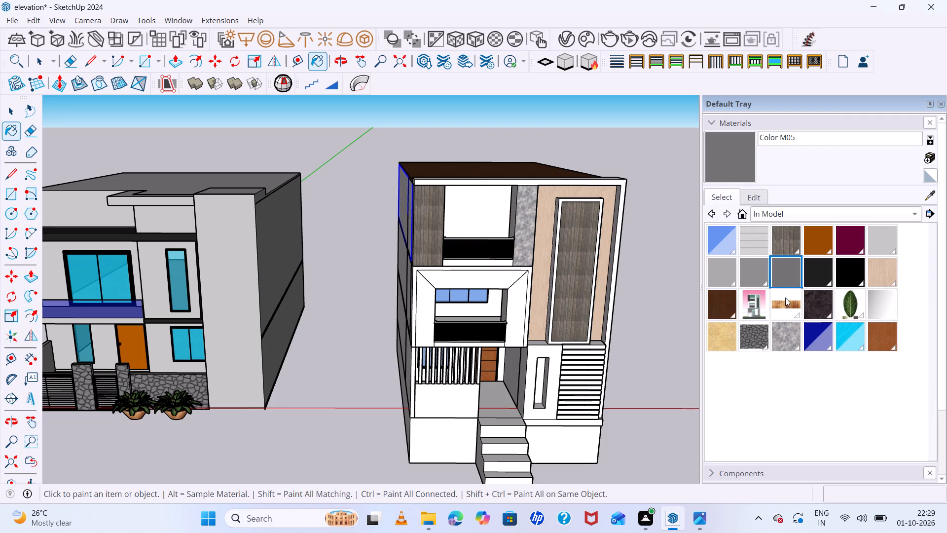
right_click(759, 309)
left_click(782, 321)
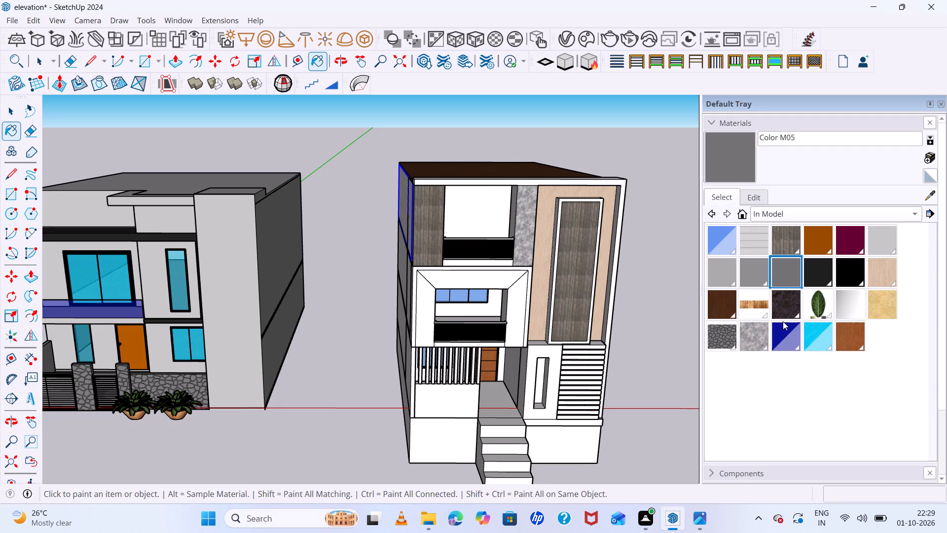
Paint the top-floor balcony's back wall with the in-model material Formica Laminate Light.
left_click(750, 310)
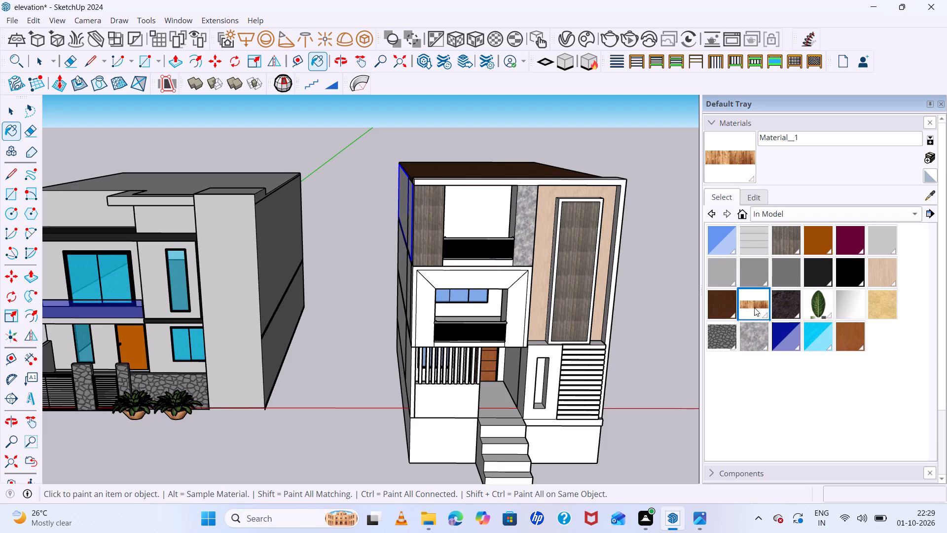
left_click(740, 235)
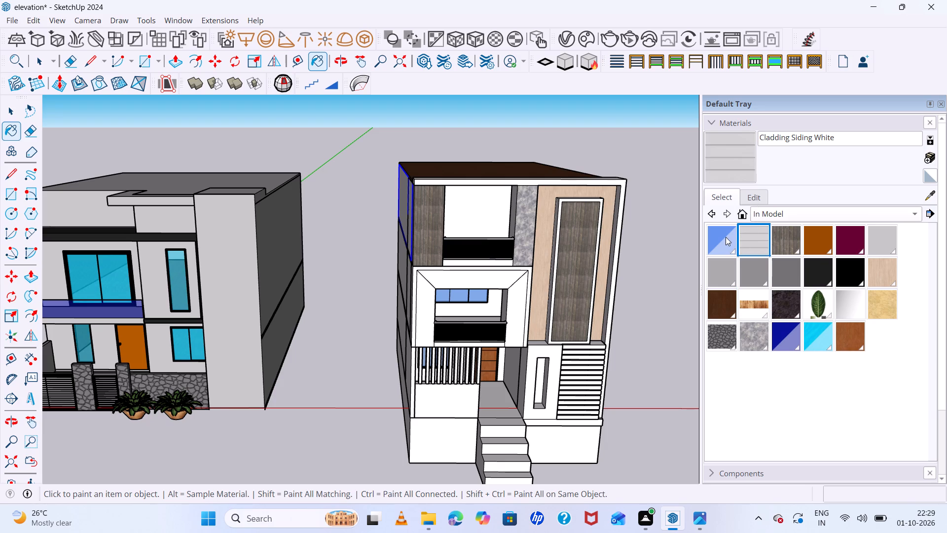
left_click(801, 243)
left_click(882, 274)
left_click_drag(479, 204, 486, 211)
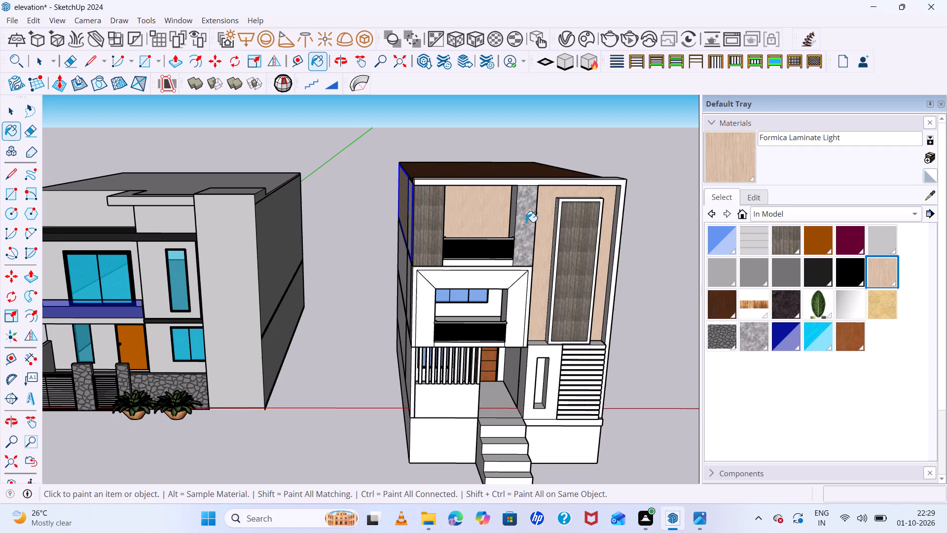
Paint the middle-floor balcony's back wall and the ground-floor walls with Formica Laminate Light.
middle_click_drag(518, 173, 480, 114)
scroll(476, 297, "up", 9)
middle_click_drag(486, 285, 507, 269)
middle_click_drag(508, 268, 522, 263)
left_click(536, 256)
scroll(529, 262, "down", 12)
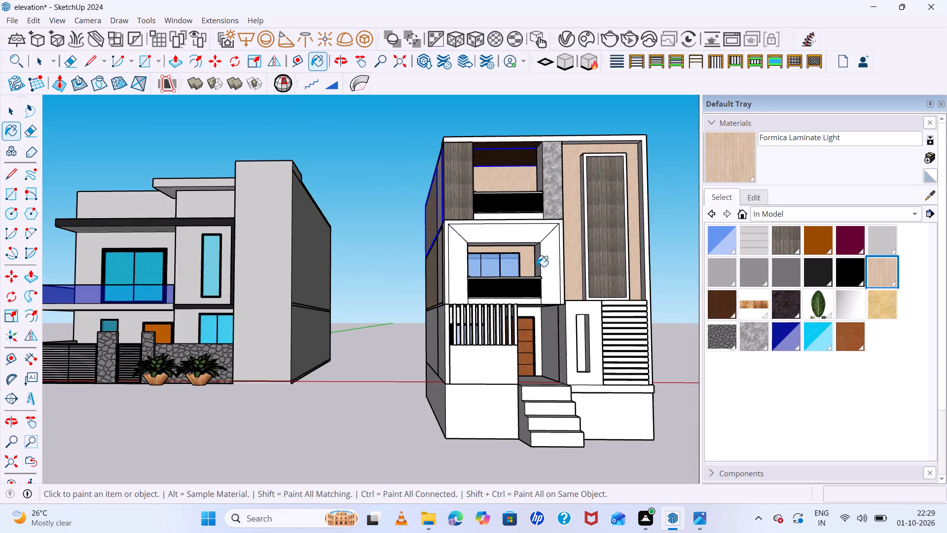
middle_click_drag(537, 272, 252, 306)
scroll(289, 312, "up", 1)
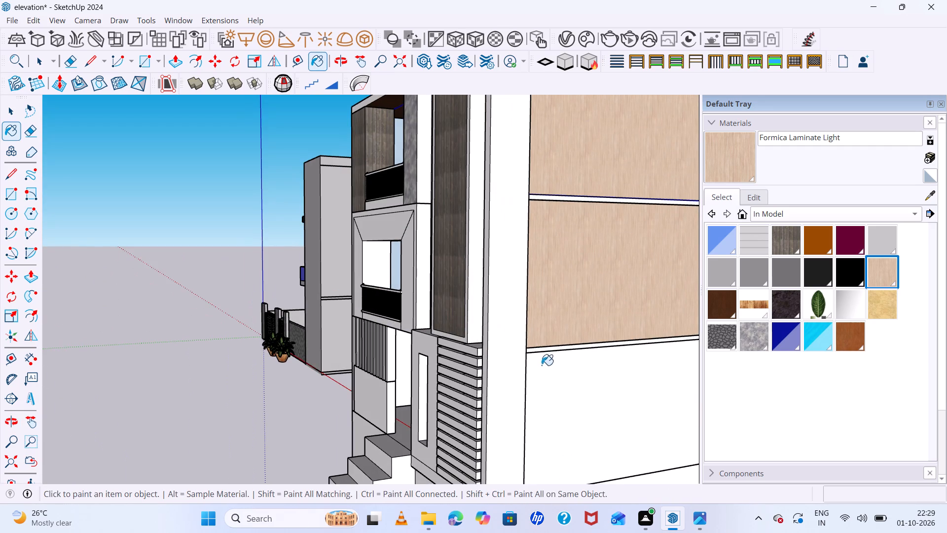
left_click(552, 382)
Paint the facade's outer border, its vertical side strip and the top band along the roof edge, with Color M05.
scroll(552, 378, "down", 5)
middle_click_drag(452, 313, 723, 276)
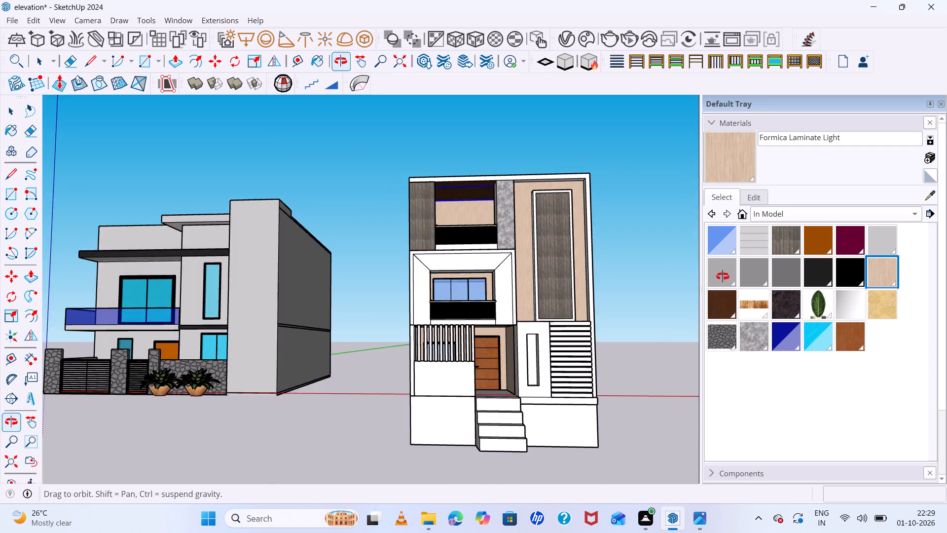
middle_click_drag(723, 276, 686, 310)
scroll(608, 260, "up", 11)
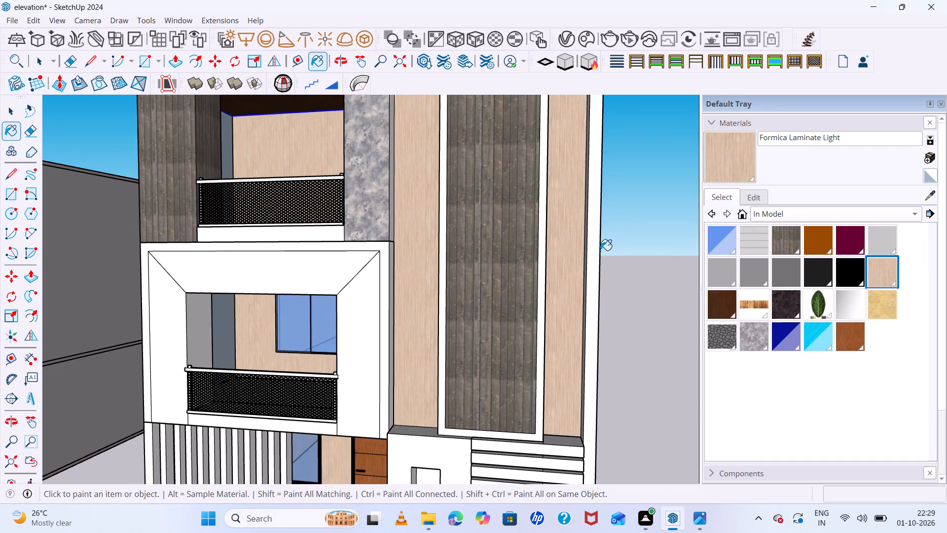
middle_click_drag(649, 251, 693, 246)
scroll(588, 237, "down", 11)
middle_click_drag(617, 228, 608, 253)
scroll(617, 228, "up", 6)
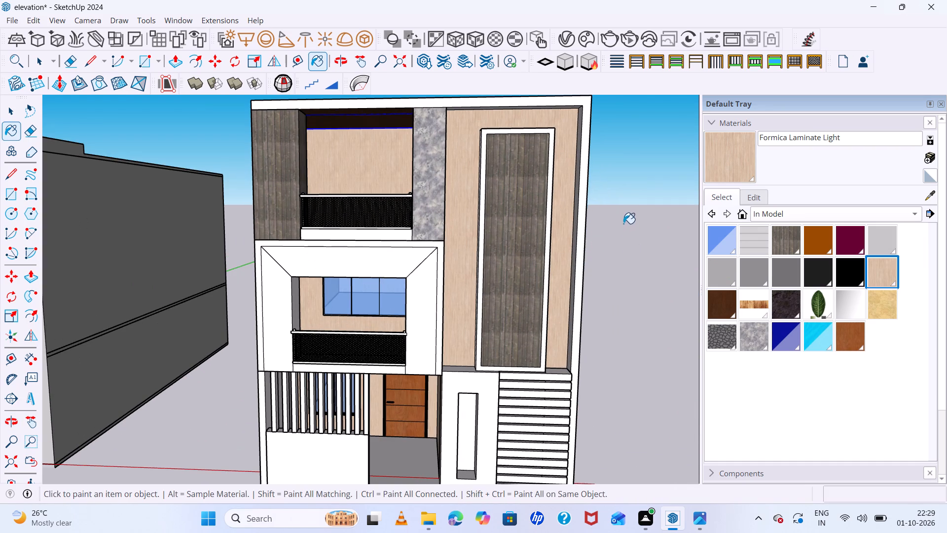
left_click(792, 279)
scroll(581, 210, "up", 5)
left_click(593, 205)
left_click(585, 211)
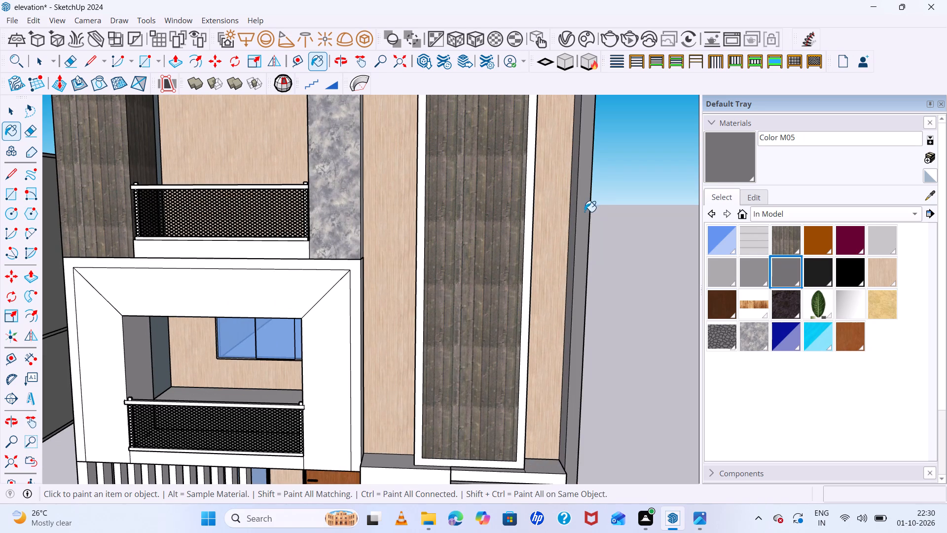
scroll(584, 212, "down", 6)
middle_click_drag(596, 130, 609, 271)
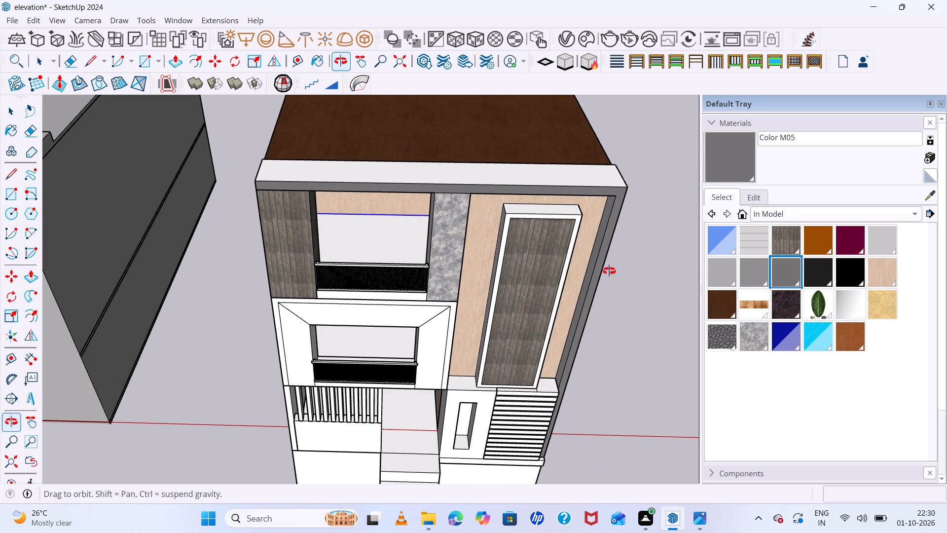
middle_click_drag(609, 271, 609, 271)
left_click(593, 177)
Sample Formica Laminate Light from the house's side wall and paint the brown roof with it.
scroll(604, 181, "down", 10)
middle_click_drag(627, 196, 627, 176)
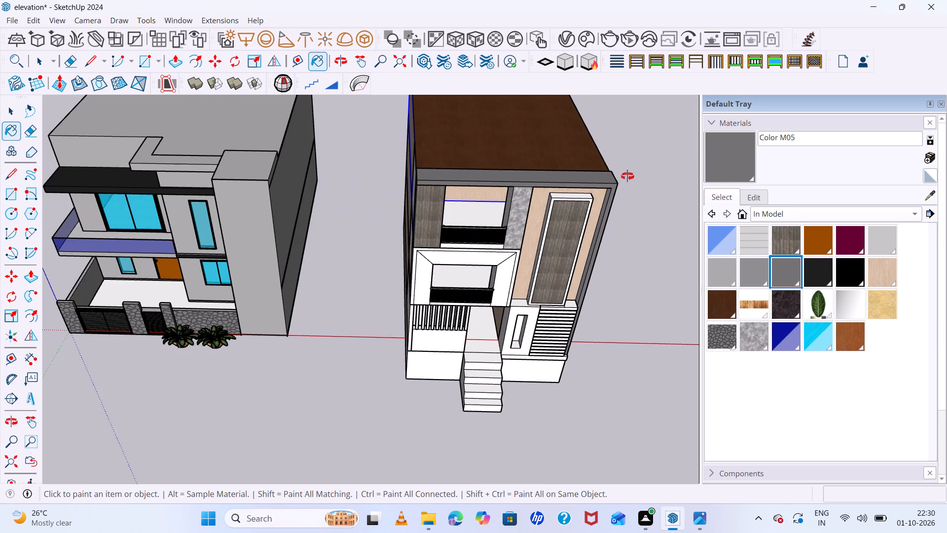
middle_click_drag(627, 176, 289, 172)
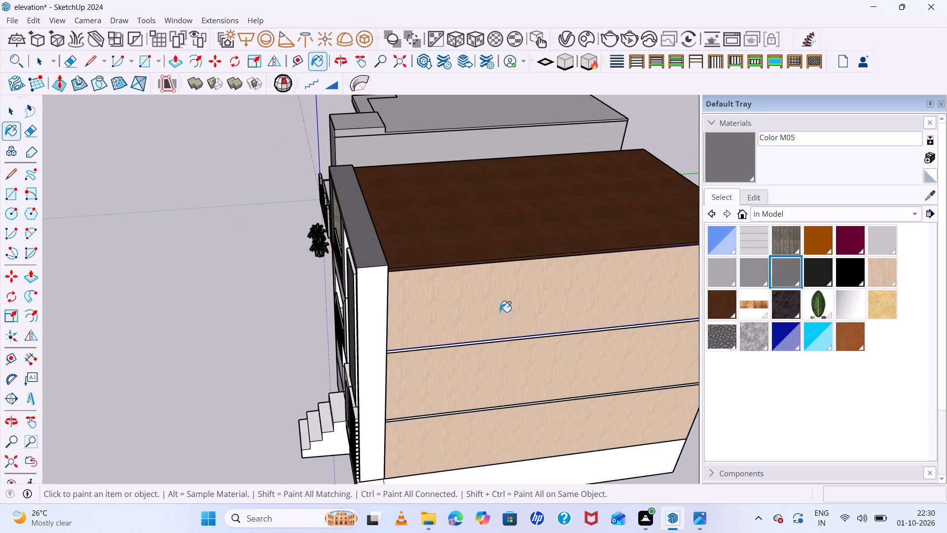
left_click(930, 196)
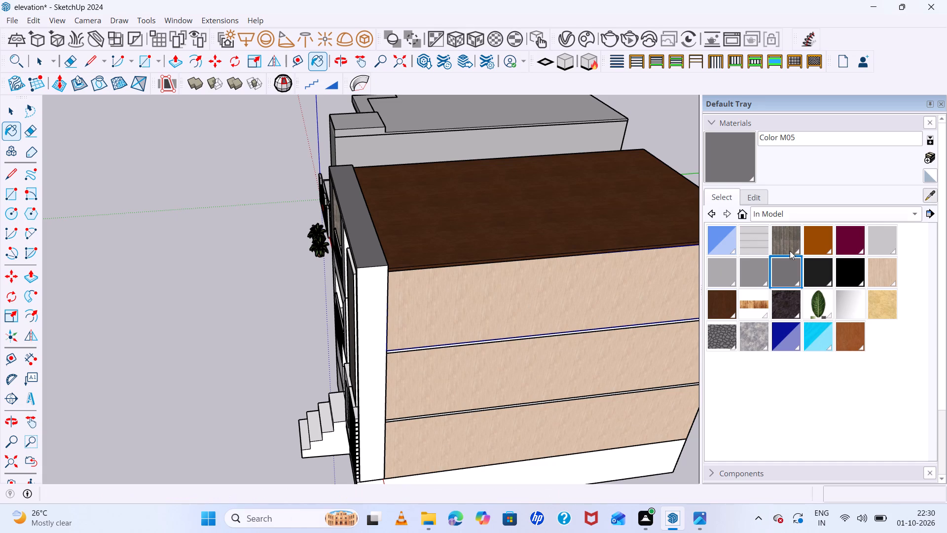
left_click(581, 301)
left_click(561, 232)
Paint the unpainted front sections of the side wall on all three floors with Formica Laminate Light.
scroll(520, 240, "down", 5)
middle_click_drag(444, 258, 589, 257)
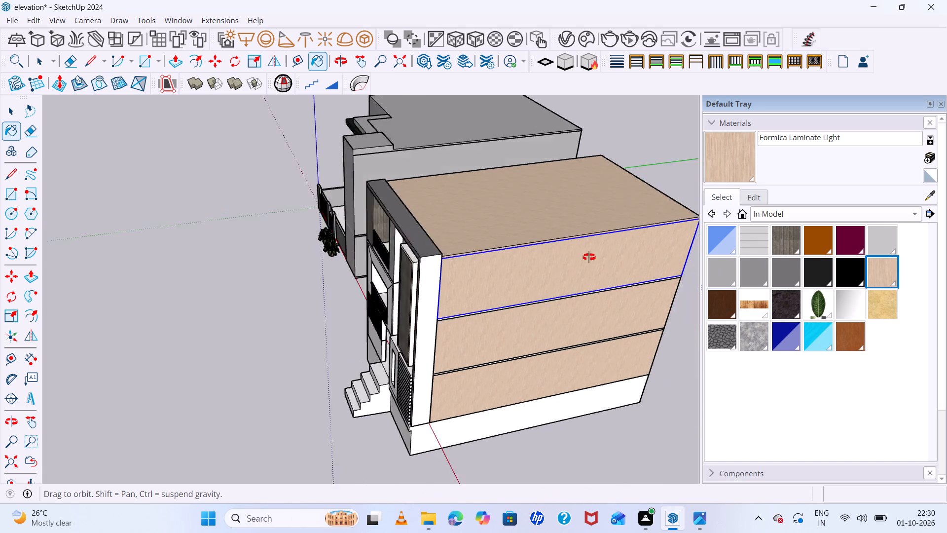
middle_click_drag(589, 257, 736, 116)
scroll(456, 244, "up", 6)
scroll(471, 290, "up", 5)
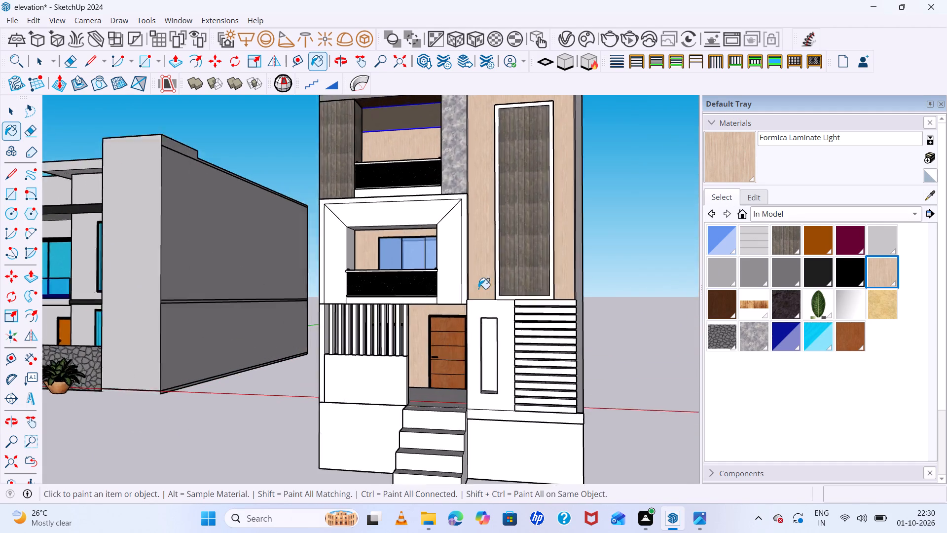
middle_click_drag(487, 304, 705, 289)
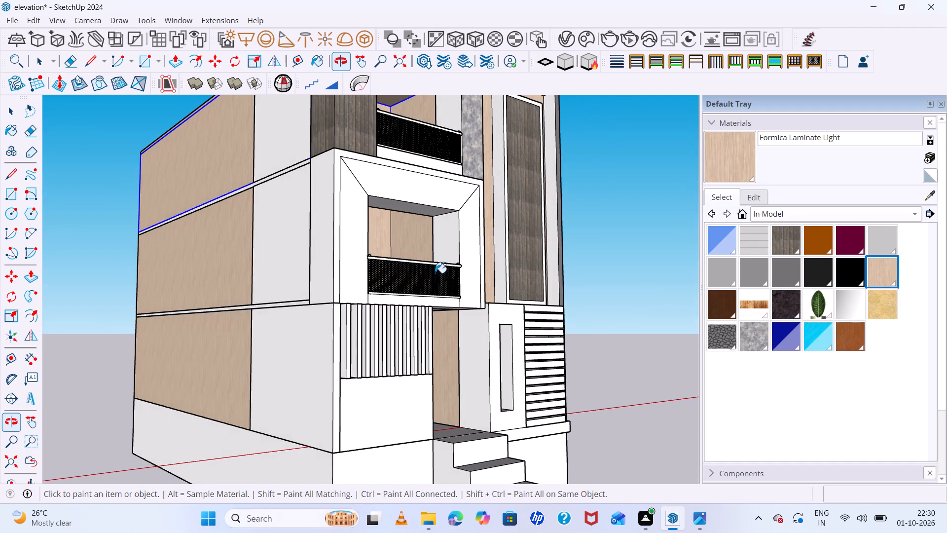
left_click(291, 269)
left_click(292, 342)
left_click(268, 146)
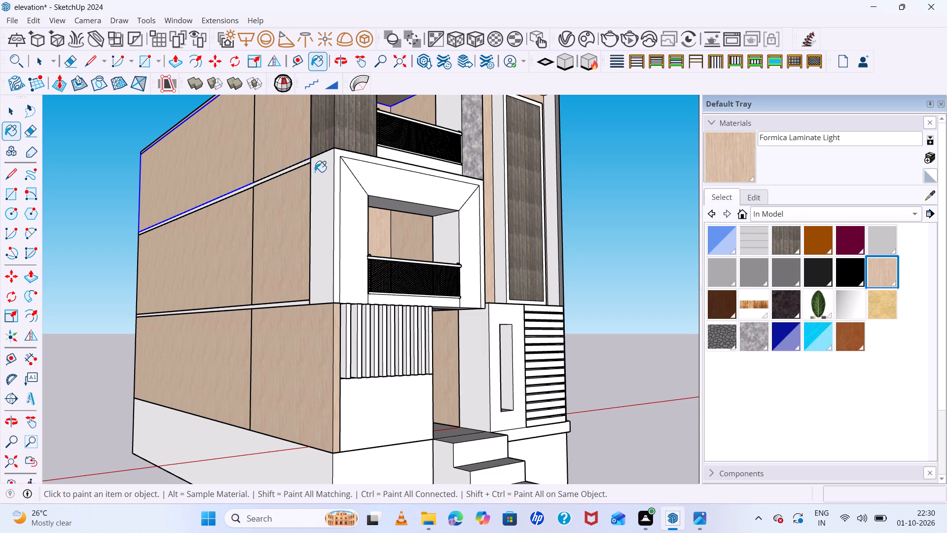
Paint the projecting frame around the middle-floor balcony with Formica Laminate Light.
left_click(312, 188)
Paint the projecting frame around the middle-floor balcony with Color C02 from the Colors collection.
scroll(355, 218, "down", 5)
middle_click_drag(410, 258, 257, 289)
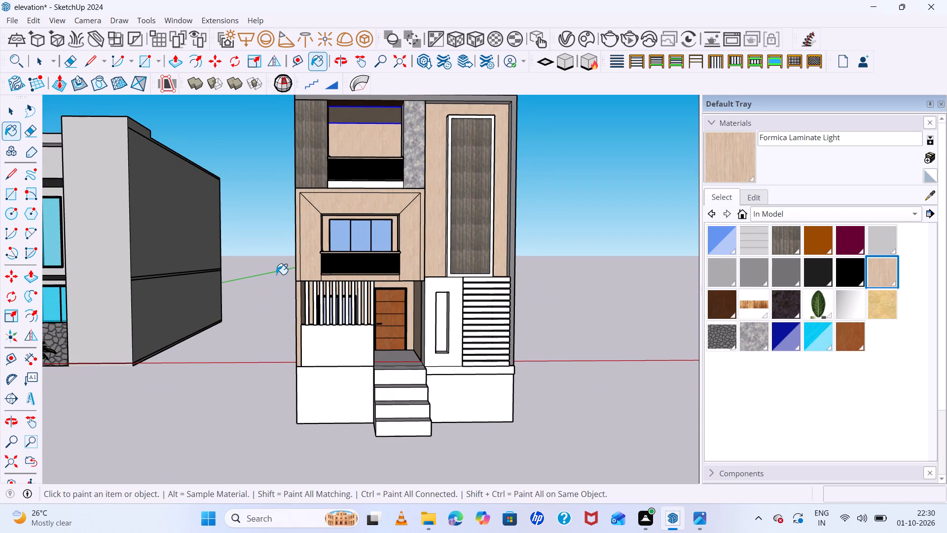
left_click(769, 210)
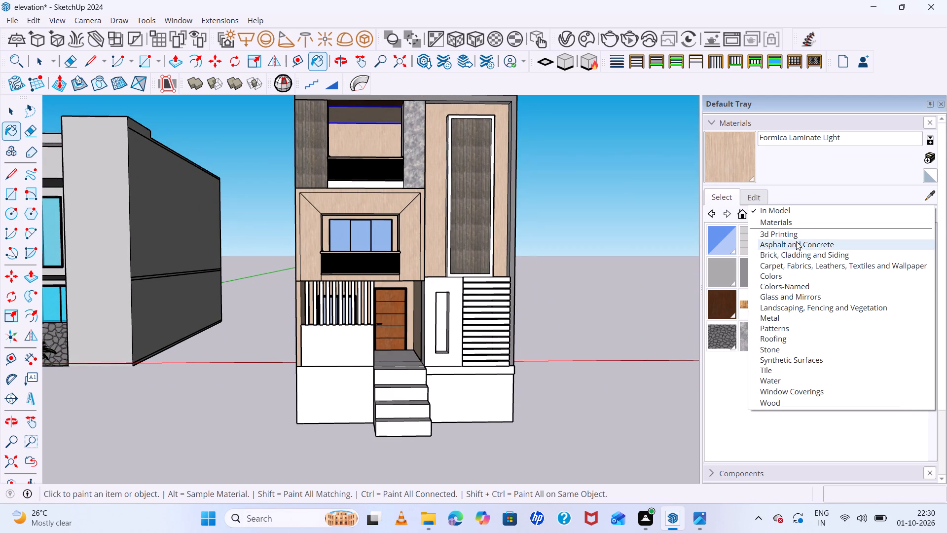
left_click(799, 277)
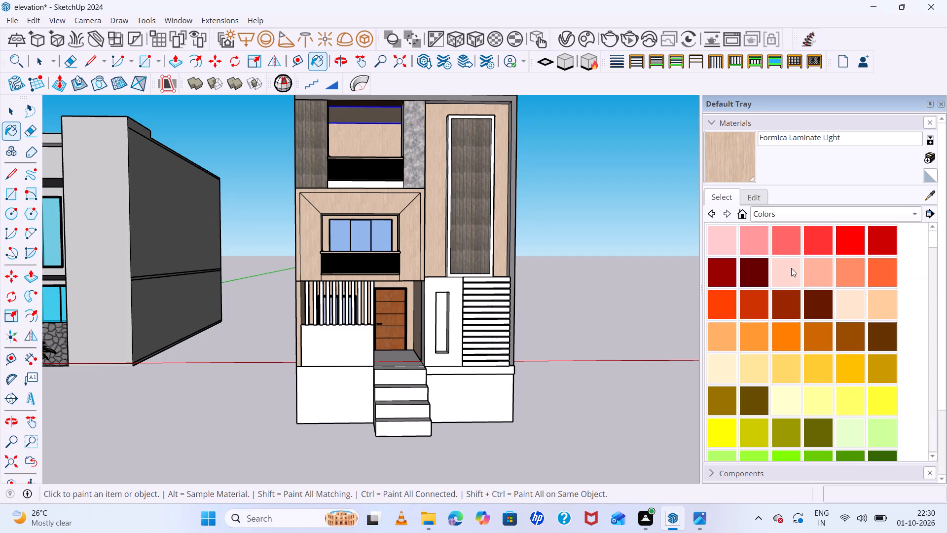
scroll(786, 270, "down", 5)
scroll(793, 280, "up", 6)
left_click(877, 306)
scroll(397, 265, "up", 7)
left_click(411, 255)
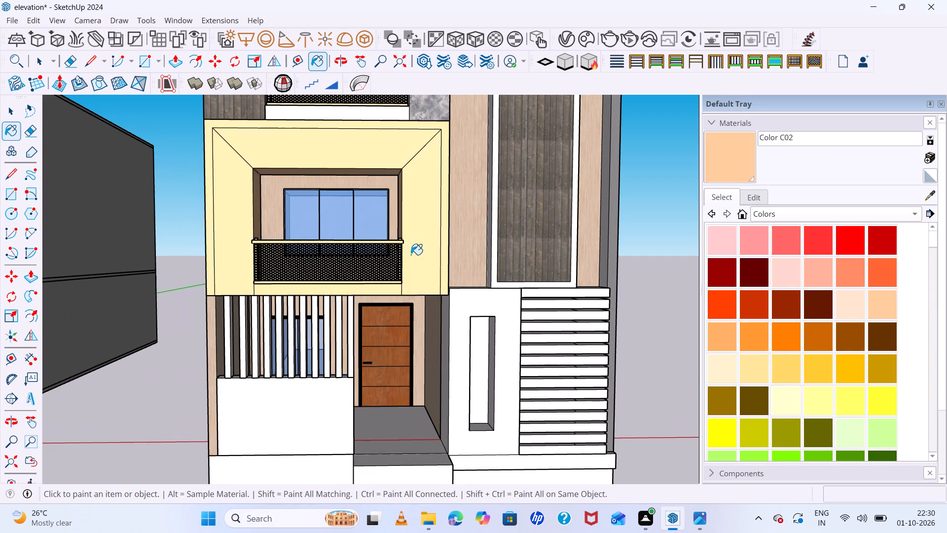
scroll(417, 251, "up", 6)
scroll(418, 251, "down", 19)
middle_click_drag(441, 263, 606, 290)
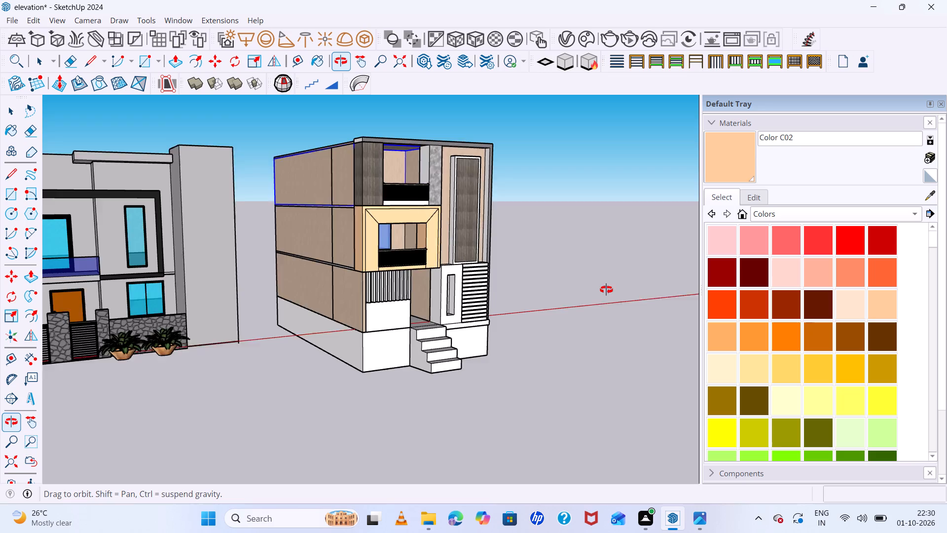
middle_click_drag(606, 290, 410, 276)
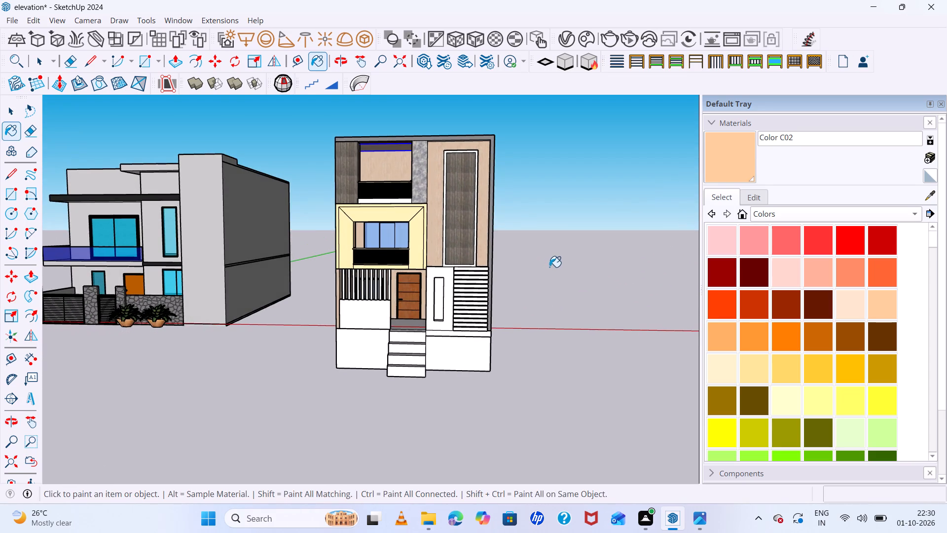
key("space")
scroll(545, 260, "down", 10)
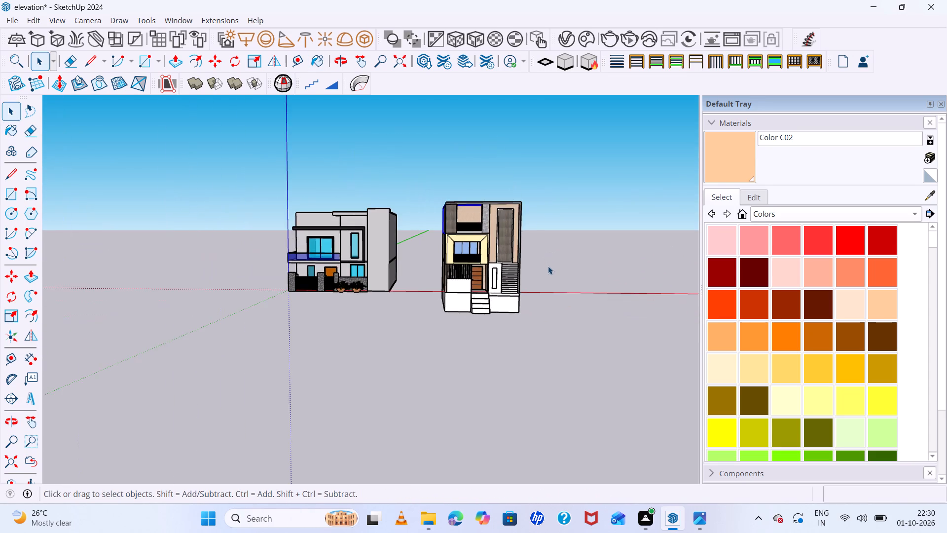
Draw a rectangle about 11' 7" by 9' over the white front wall below the vertical slats, reaching the plinth's bottom corner beside the steps.
middle_click_drag(548, 266, 574, 320)
scroll(490, 288, "up", 9)
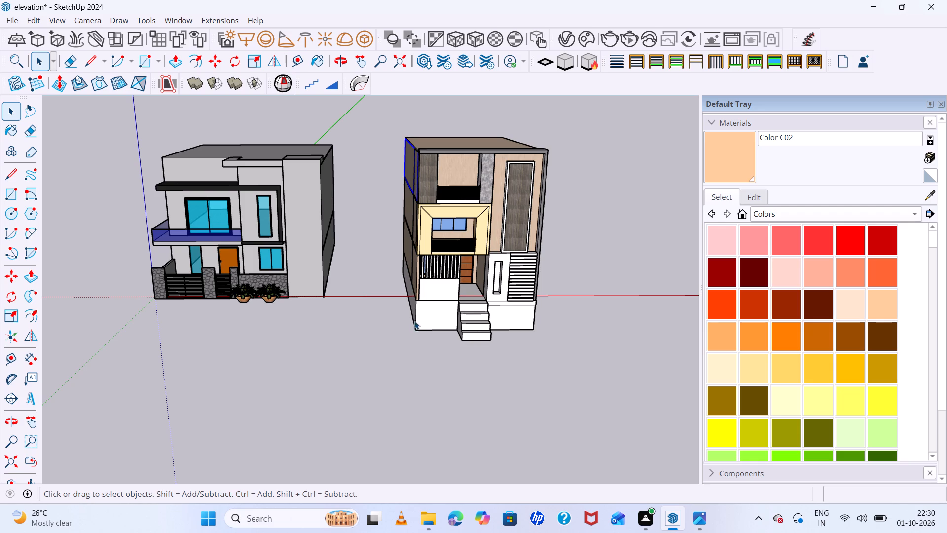
scroll(450, 309, "up", 7)
middle_click_drag(458, 285, 412, 242)
middle_click_drag(412, 242, 393, 217)
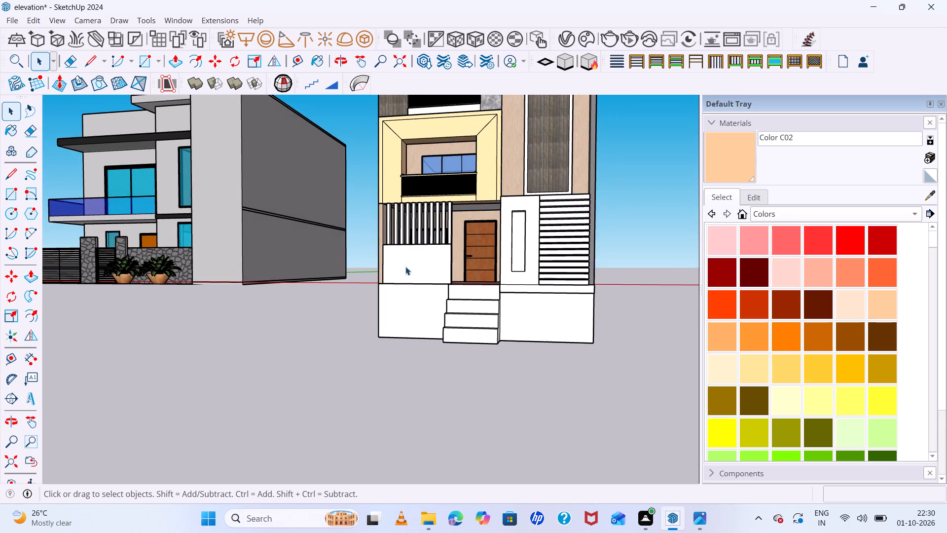
scroll(405, 267, "up", 11)
middle_click_drag(411, 257, 638, 282)
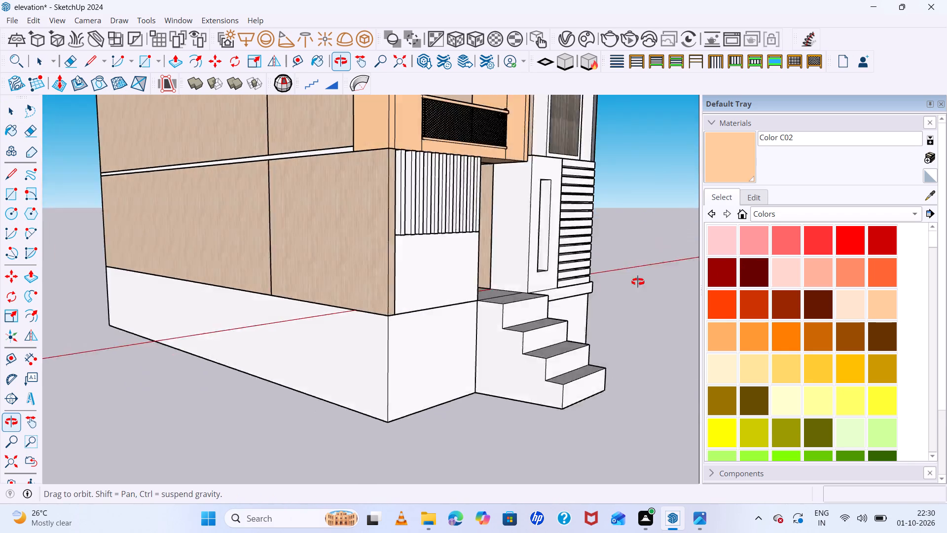
middle_click_drag(638, 282, 377, 238)
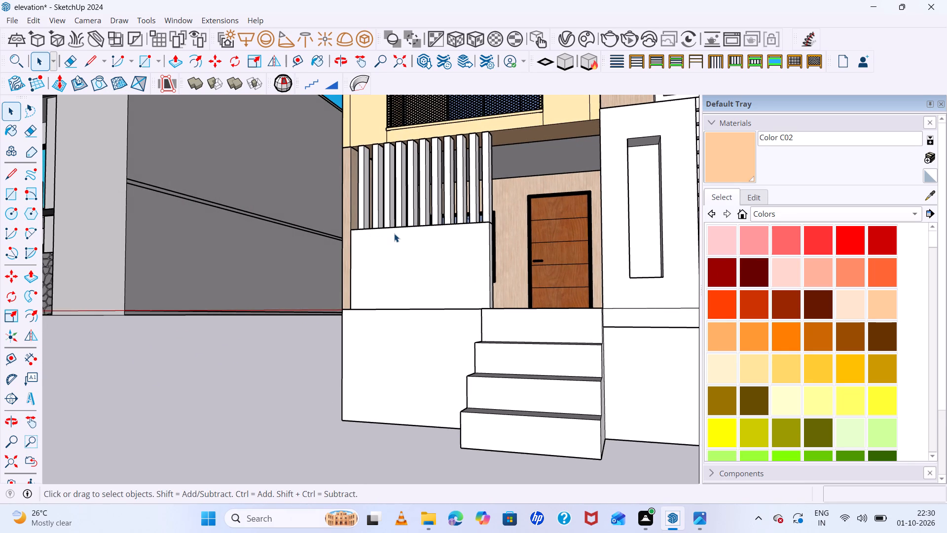
scroll(377, 289, "down", 5)
middle_click_drag(422, 327, 538, 362)
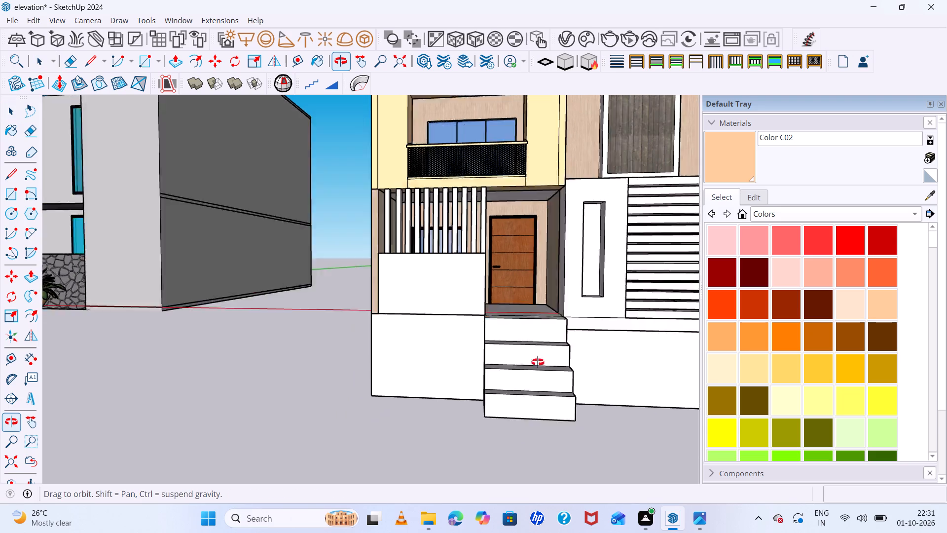
middle_click_drag(538, 362, 592, 293)
scroll(592, 292, "down", 1)
scroll(471, 273, "up", 7)
scroll(407, 254, "up", 5)
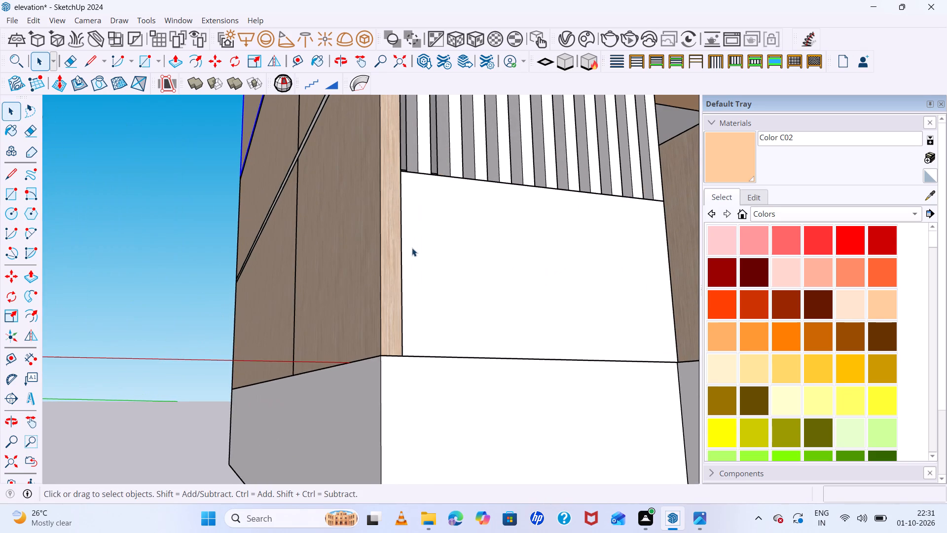
key("r")
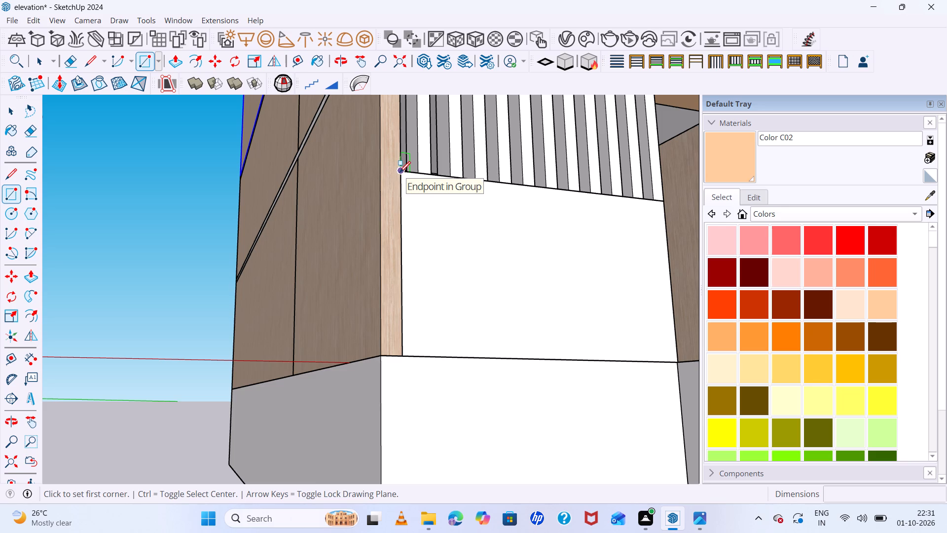
left_click_drag(376, 172, 393, 185)
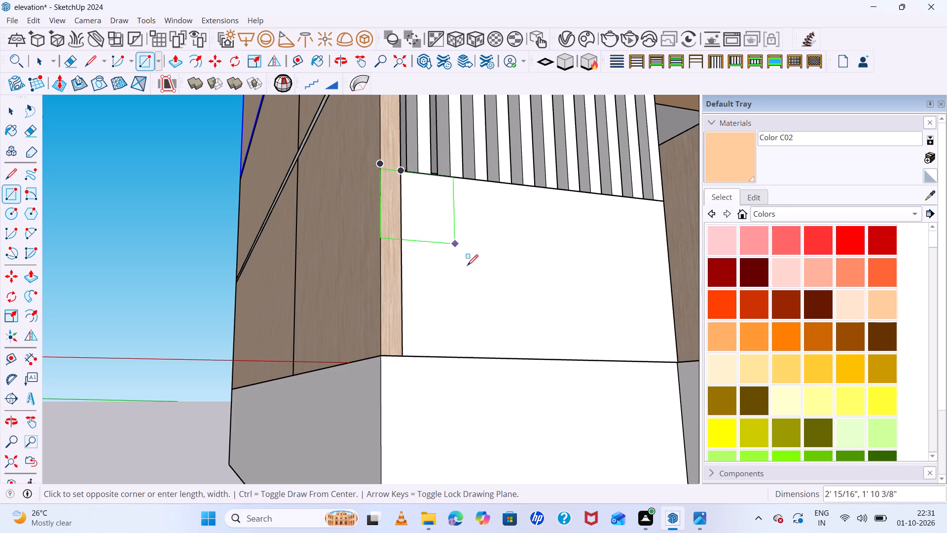
scroll(473, 278, "down", 12)
scroll(531, 322, "down", 3)
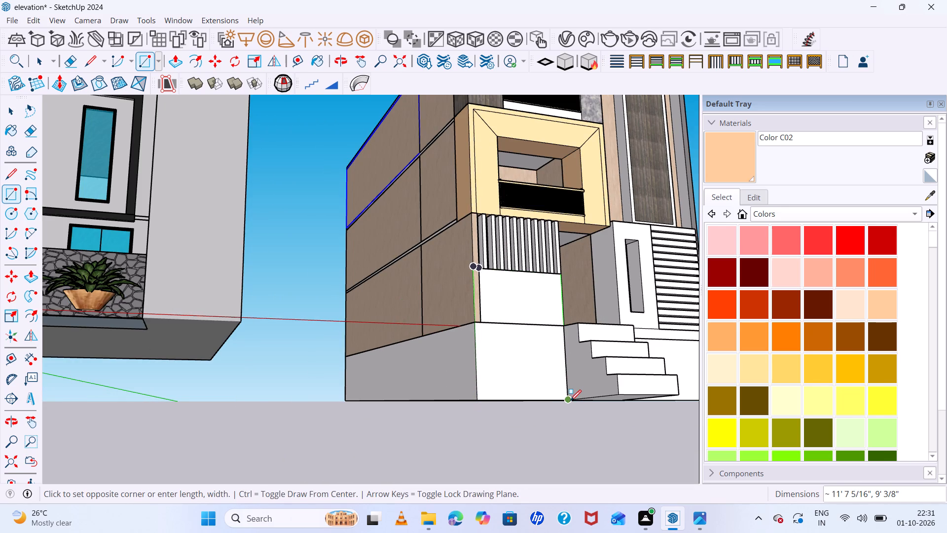
left_click(570, 400)
key("space")
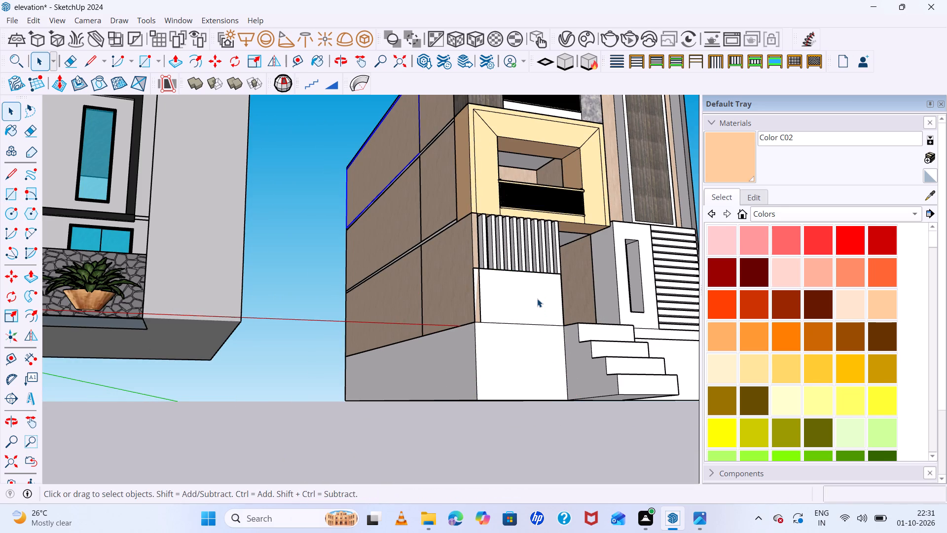
Push/Pull the upper front face below the slats outward by 2 and repeat the same extrusion on the plinth face beneath it.
key("p")
left_click(537, 299)
scroll(547, 304, "down", 1)
key("space")
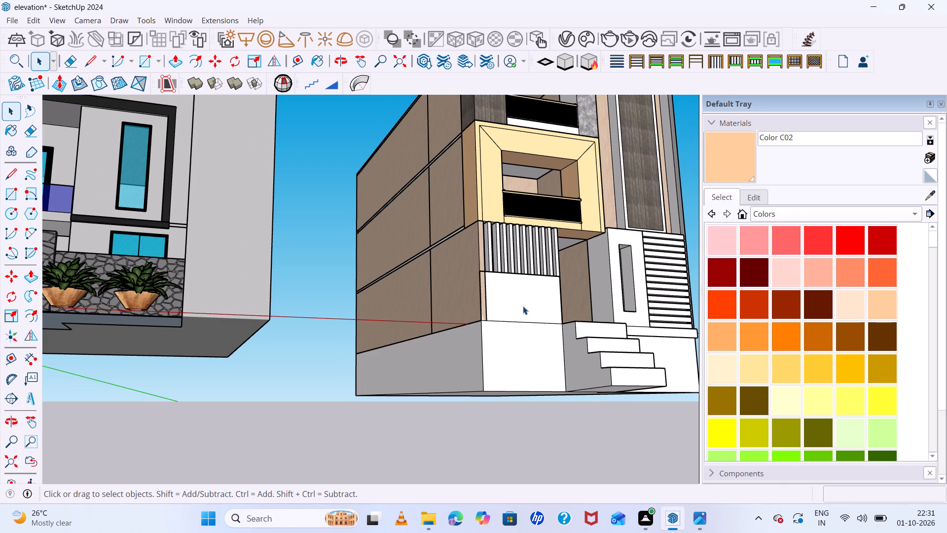
left_click(523, 306)
key("p")
left_click(530, 307)
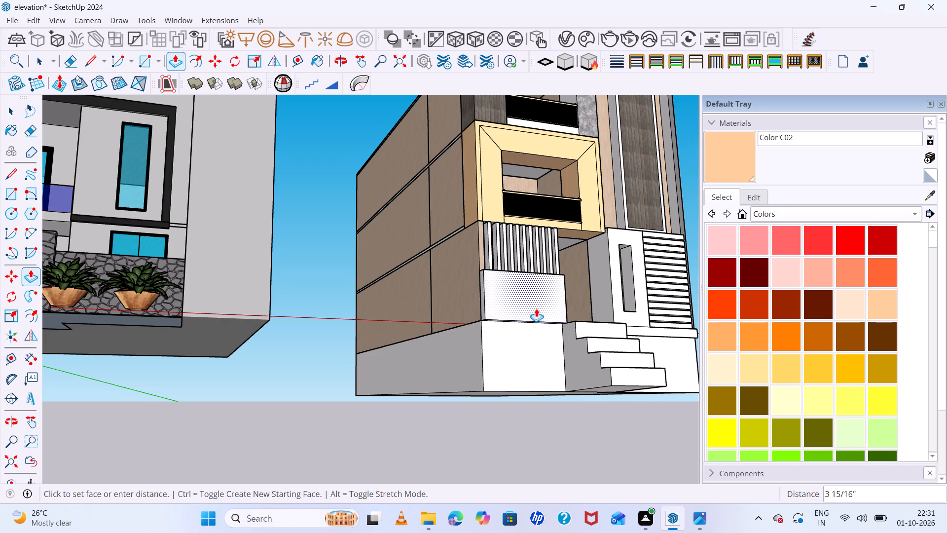
middle_click_drag(537, 311, 490, 379)
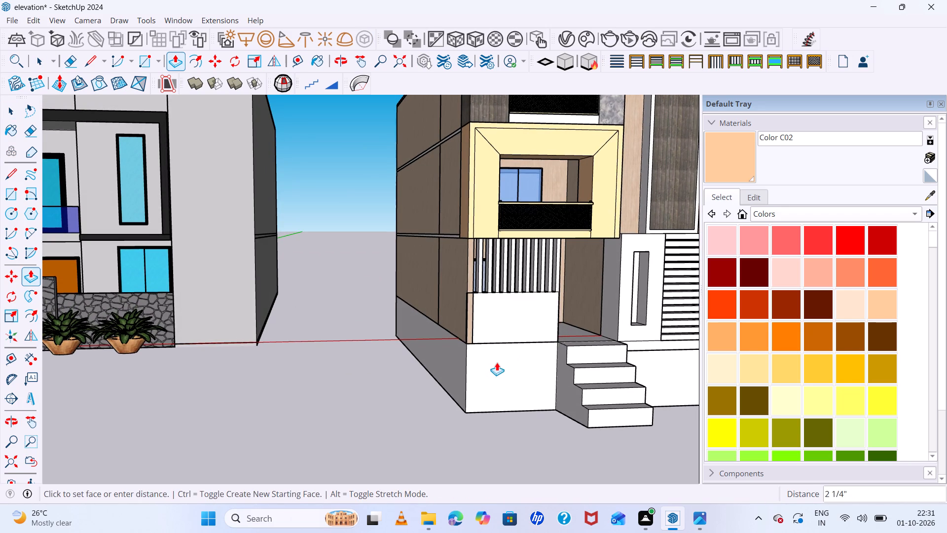
key("2")
key("Return")
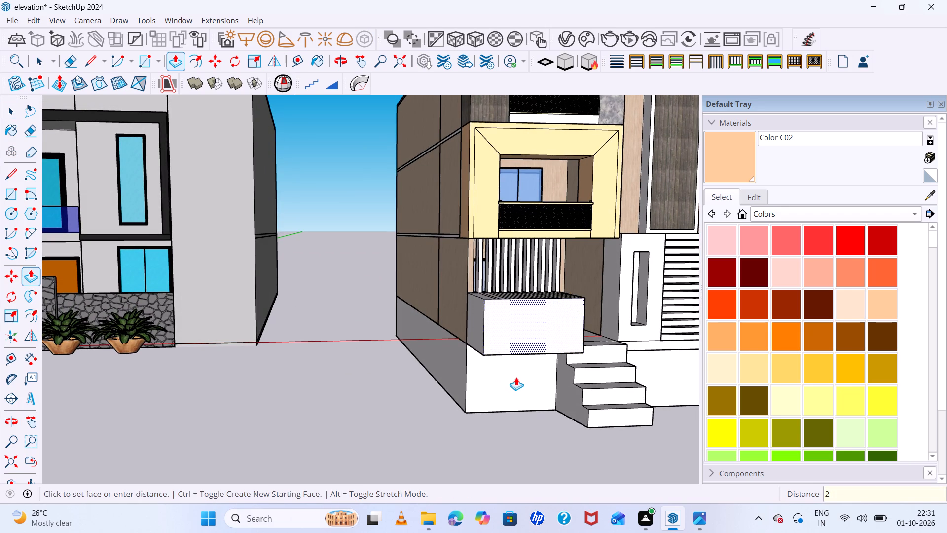
double_click(511, 381)
middle_click_drag(516, 355, 497, 390)
key("space")
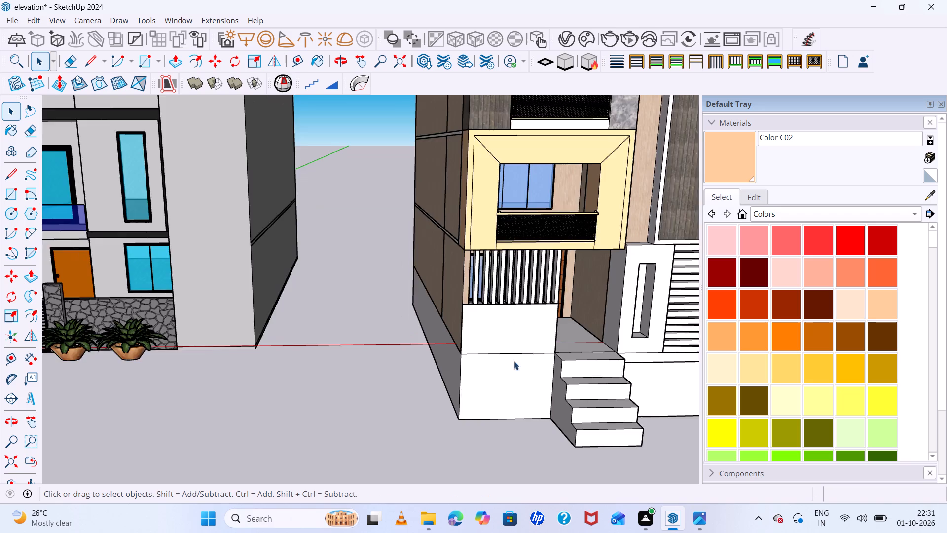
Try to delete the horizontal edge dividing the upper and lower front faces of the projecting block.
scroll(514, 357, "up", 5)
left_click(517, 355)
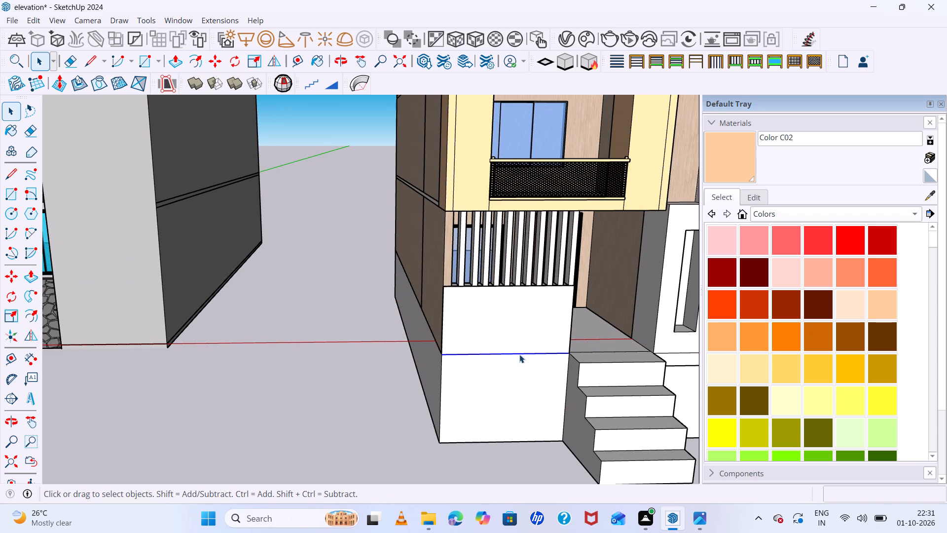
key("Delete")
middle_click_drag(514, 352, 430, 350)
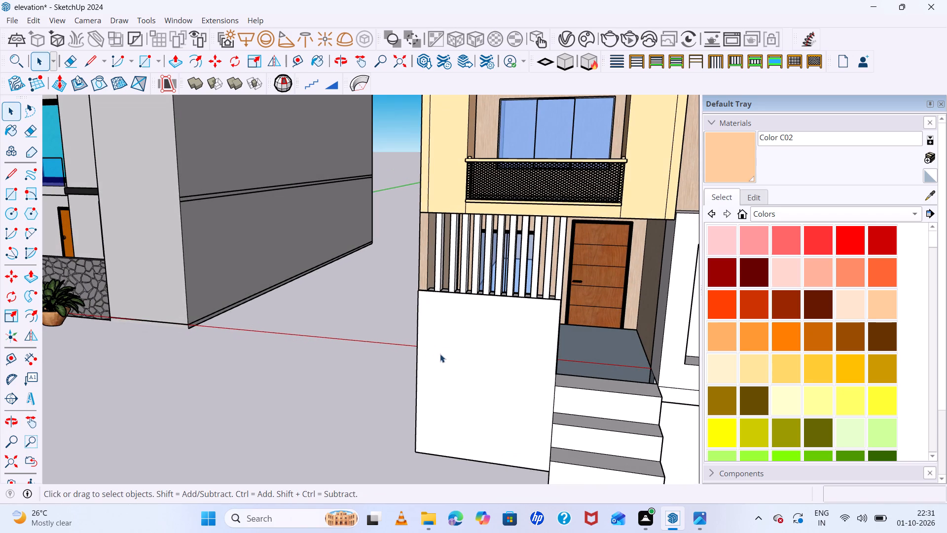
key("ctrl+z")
Offset the outlines of the lower and upper front faces of the projecting block inward by about 1' 9 1/4".
middle_click_drag(535, 383, 513, 298)
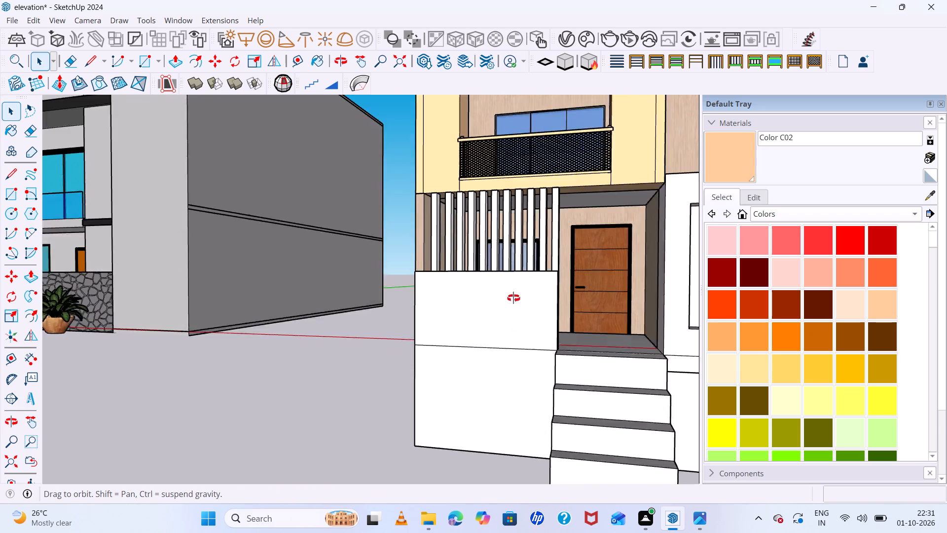
middle_click_drag(513, 298, 518, 326)
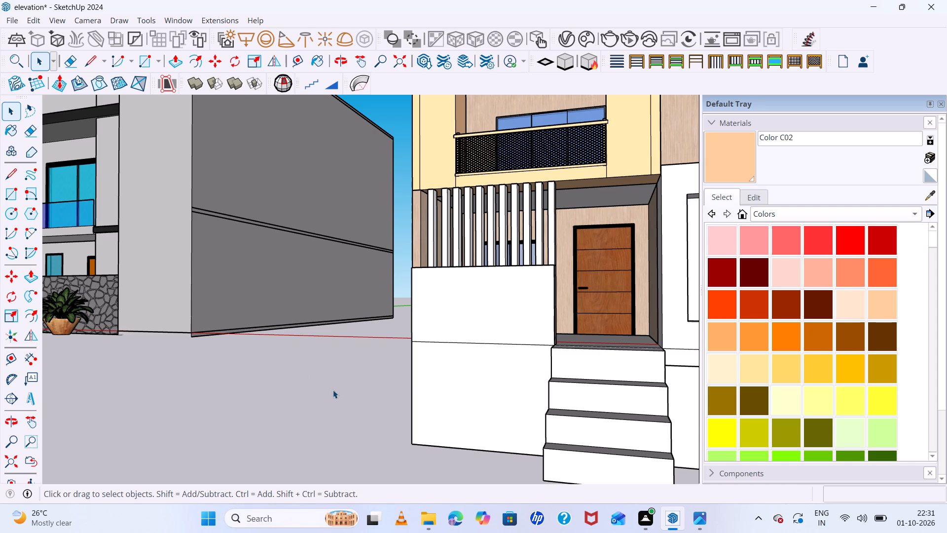
key("f")
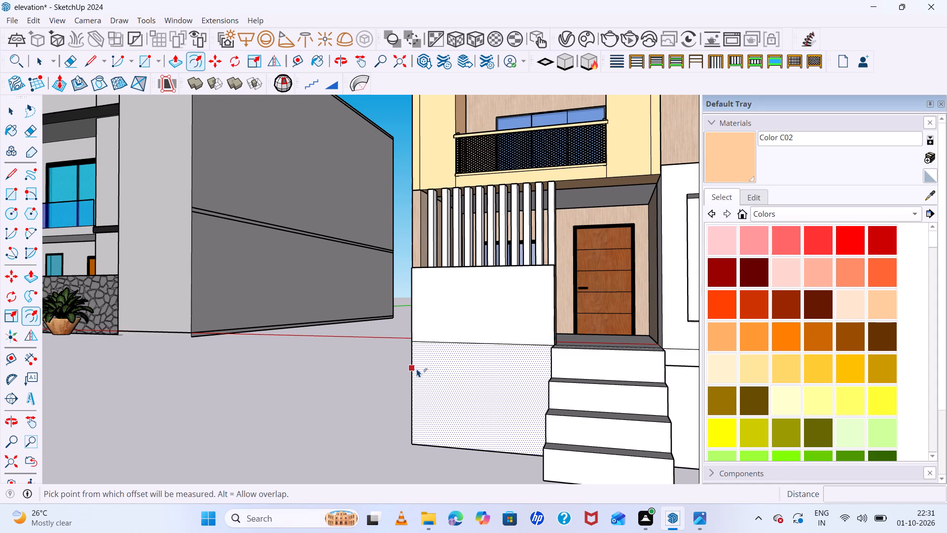
left_click(417, 369)
key("Escape")
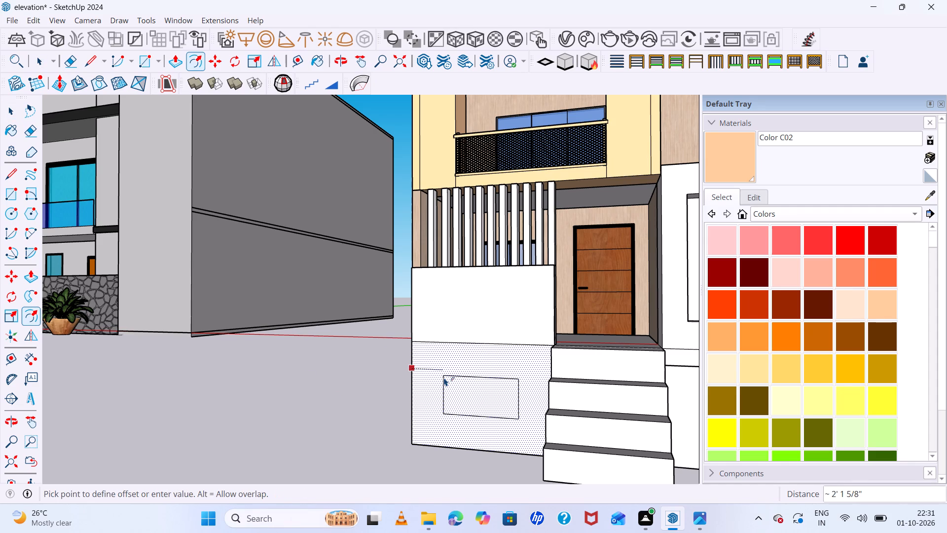
left_click(416, 388)
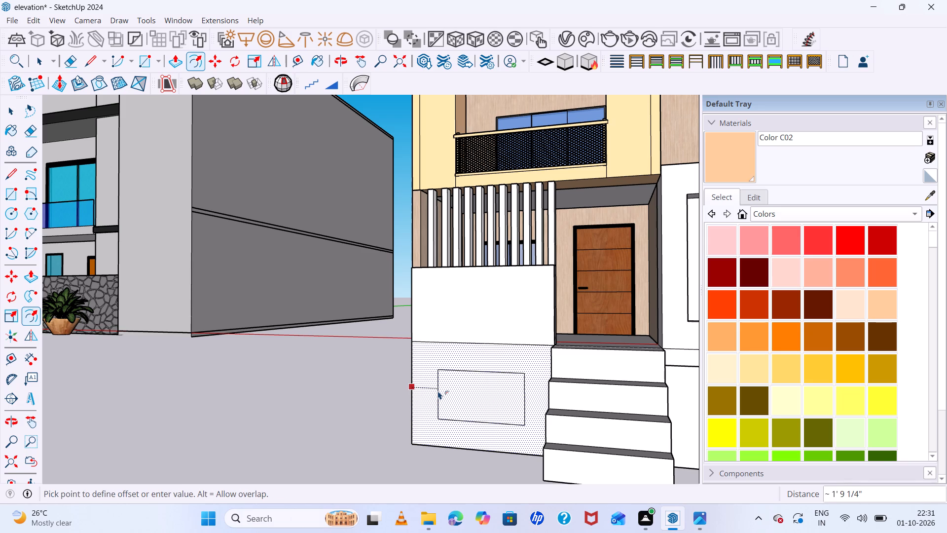
left_click(438, 391)
double_click(416, 317)
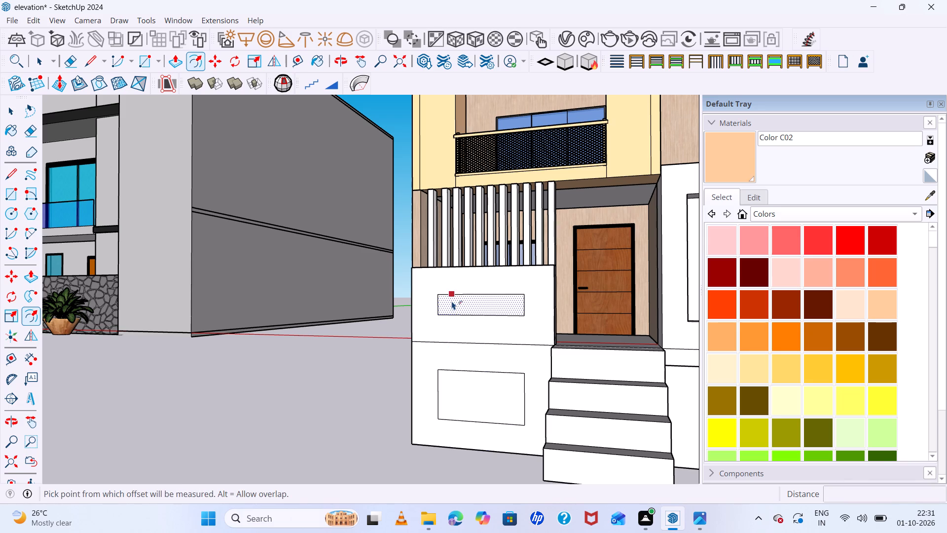
Draw two vertical lines joining the bottom corners of the upper inset rectangle to the top corners of the lower one.
key("l")
scroll(454, 299, "up", 5)
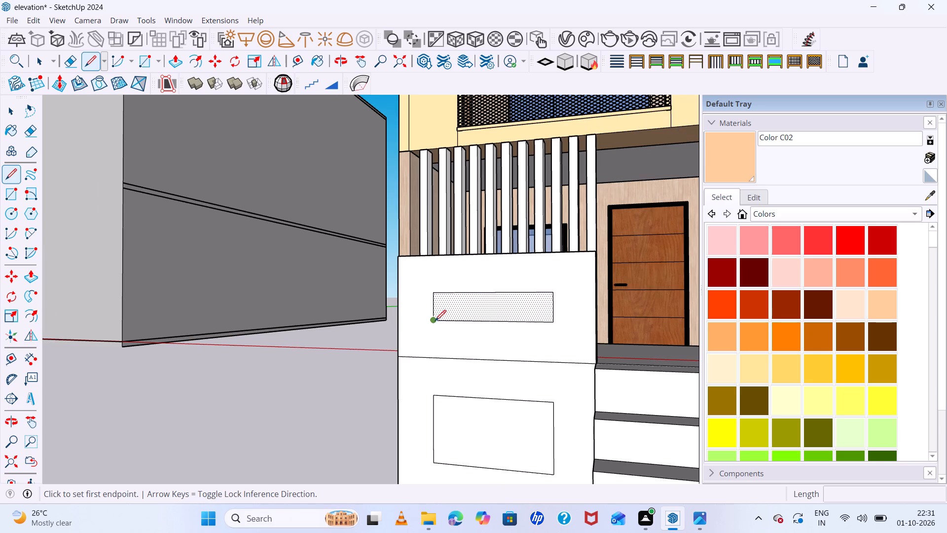
left_click(435, 321)
left_click(437, 395)
key("space")
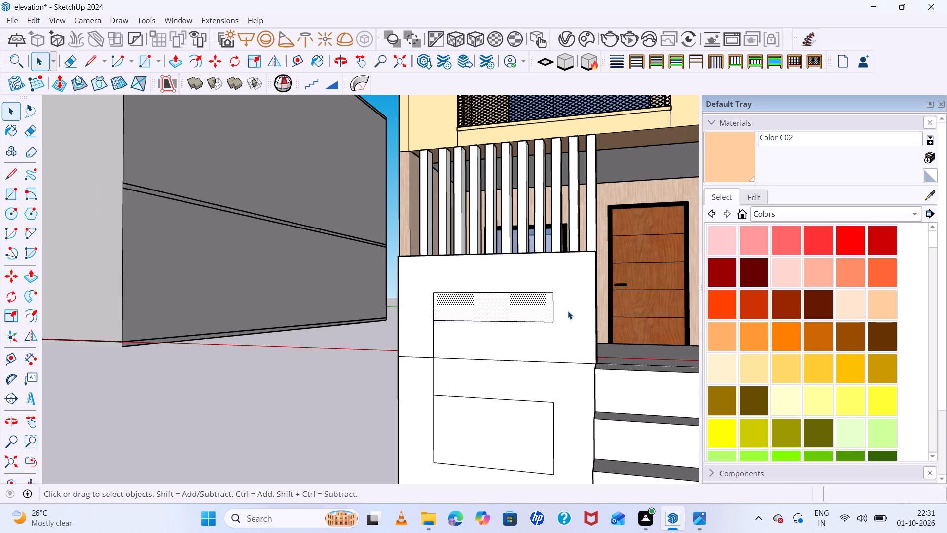
key("l")
left_click(556, 319)
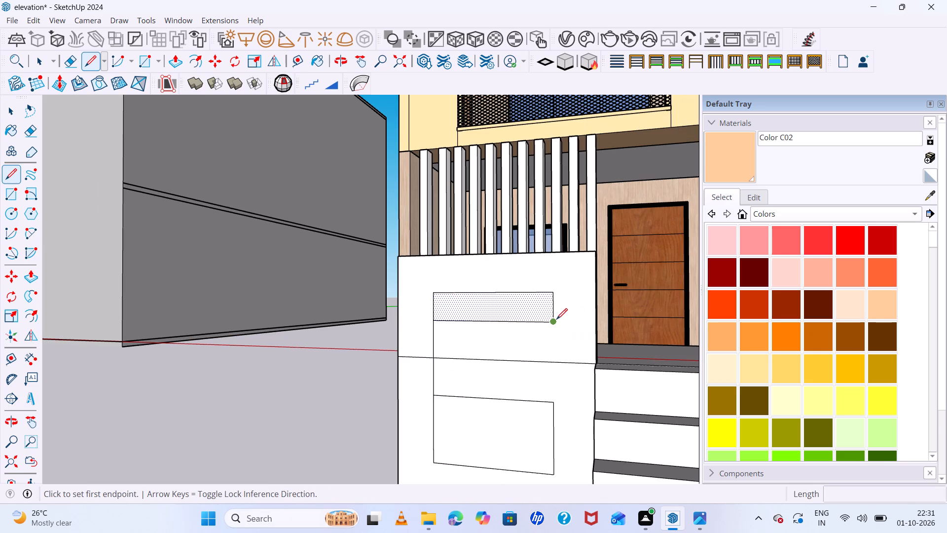
left_click(554, 404)
key("space")
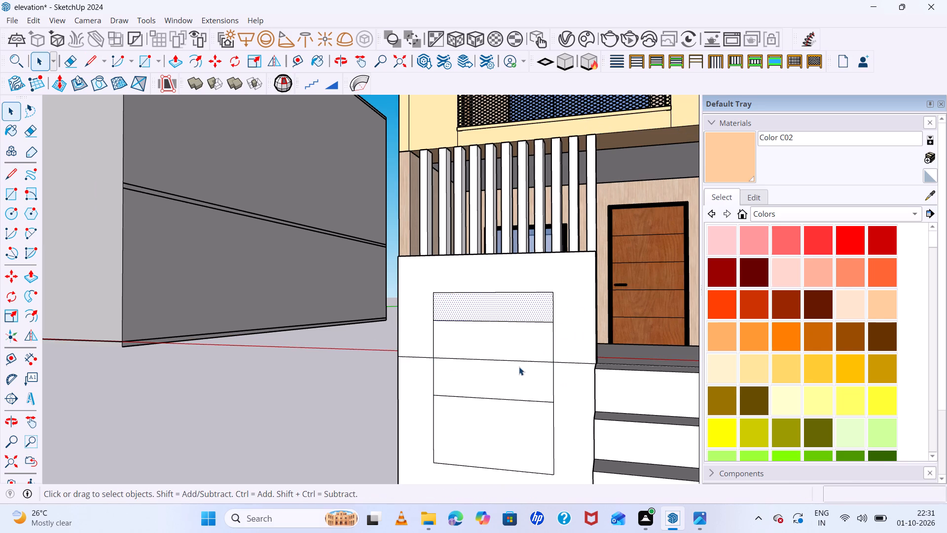
Erase the upper inset's bottom edge and the lower inset's top edge between the connecting lines.
key("e")
left_click(493, 322)
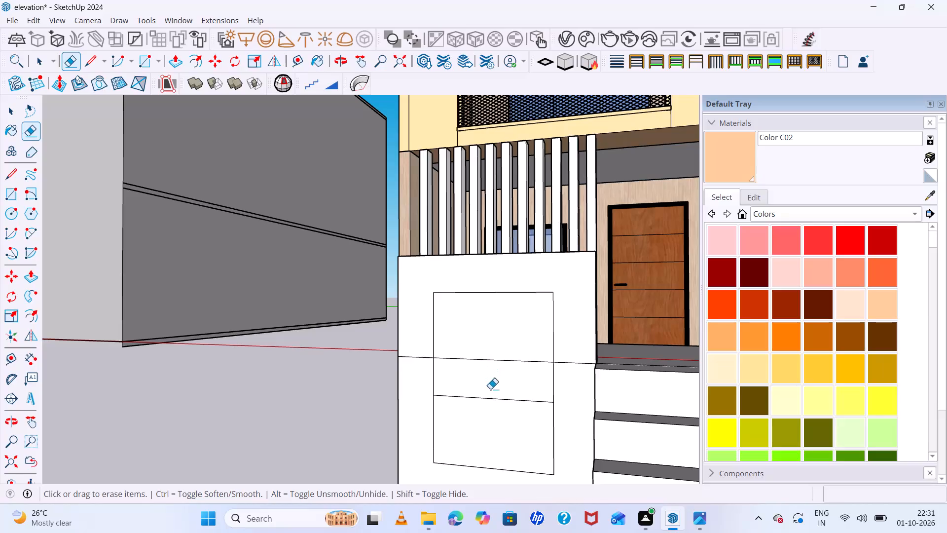
left_click_drag(492, 401, 492, 408)
left_click_drag(490, 403, 479, 416)
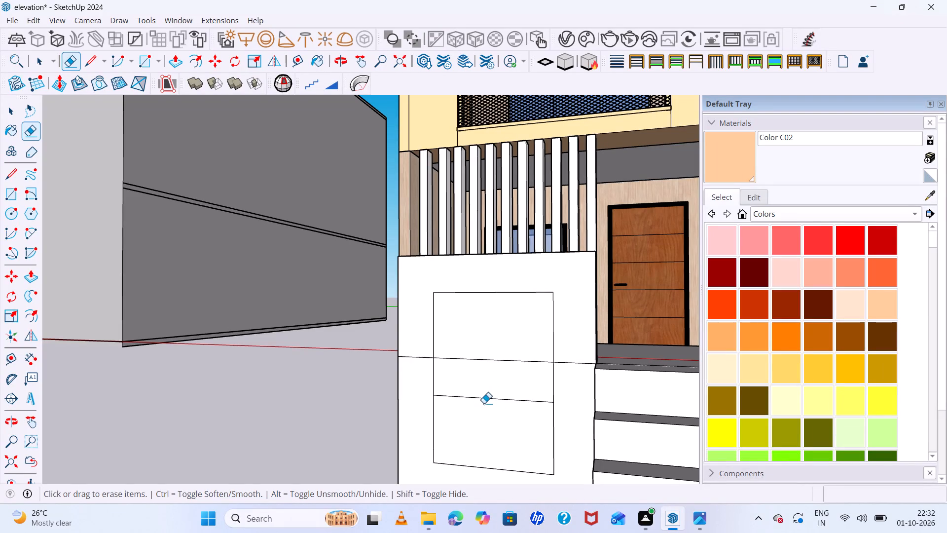
left_click(485, 403)
left_click(489, 397)
Draw lines about 1' 9 1/4" long from both bottom corners of the inset outline down to the block's base edge.
scroll(489, 399, "down", 10)
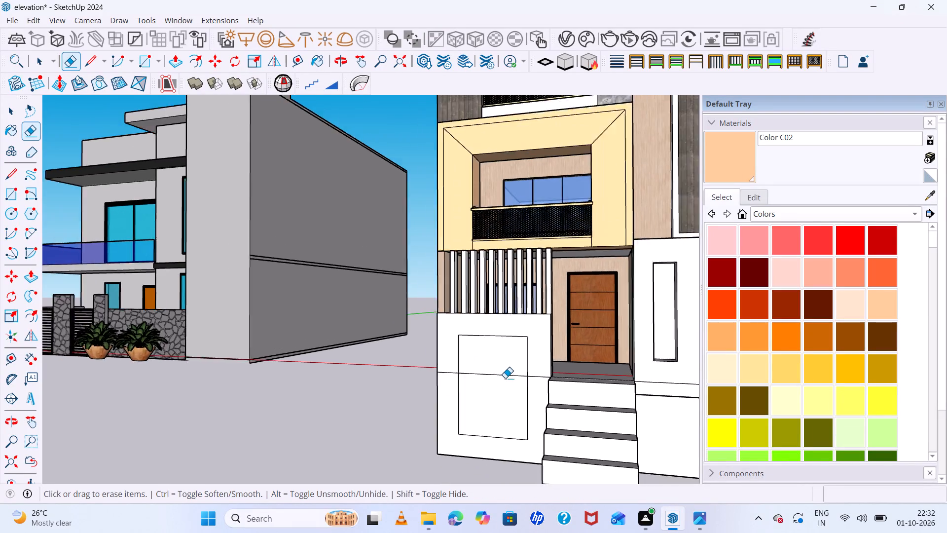
scroll(505, 378, "down", 1)
middle_click_drag(490, 397, 476, 272)
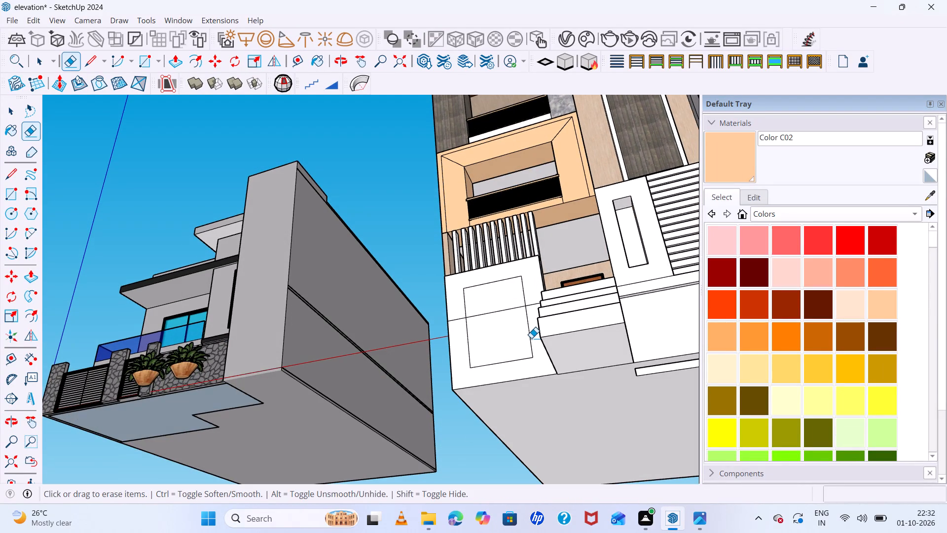
scroll(526, 349, "up", 10)
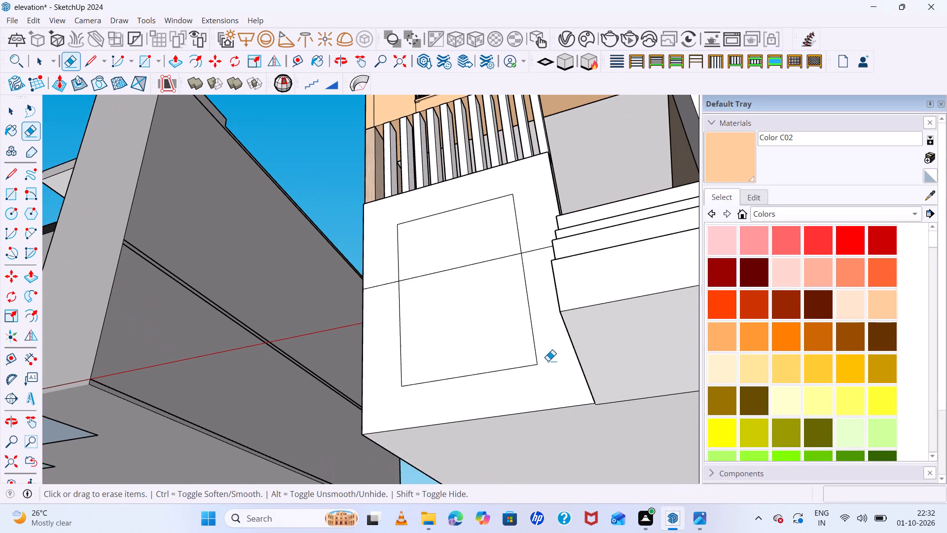
key("l")
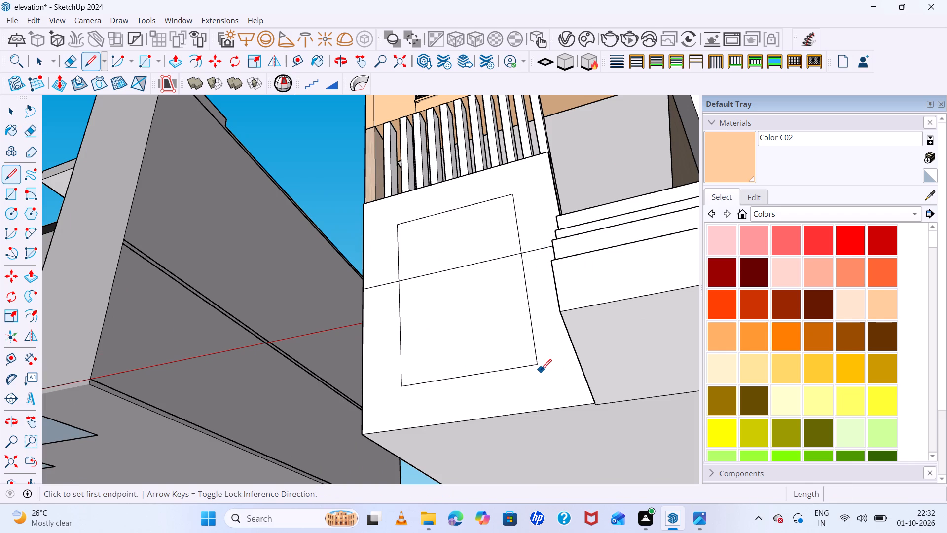
left_click(538, 362)
left_click(545, 410)
left_click(405, 386)
left_click(405, 427)
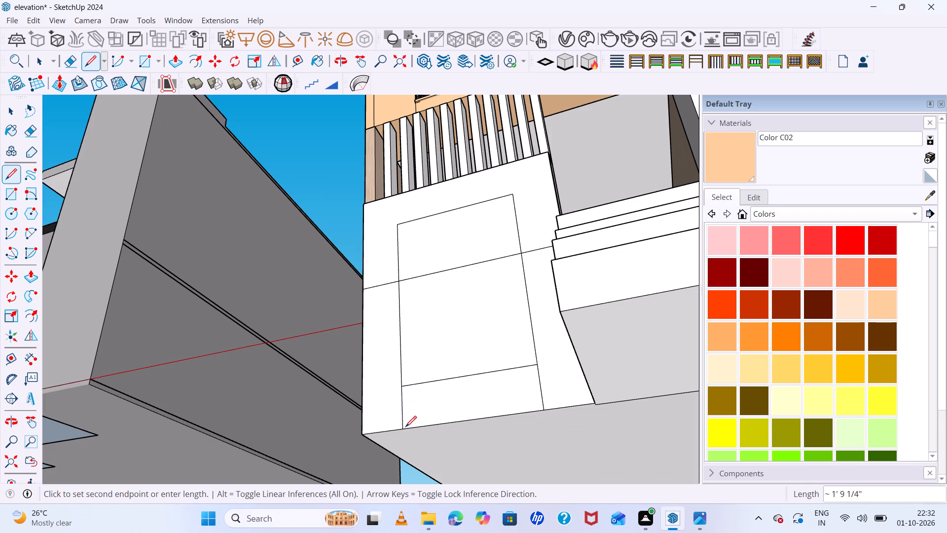
Erase the horizontal bottom edge of the inset outline, leaving its two vertical sides running down to the block's base.
key("e")
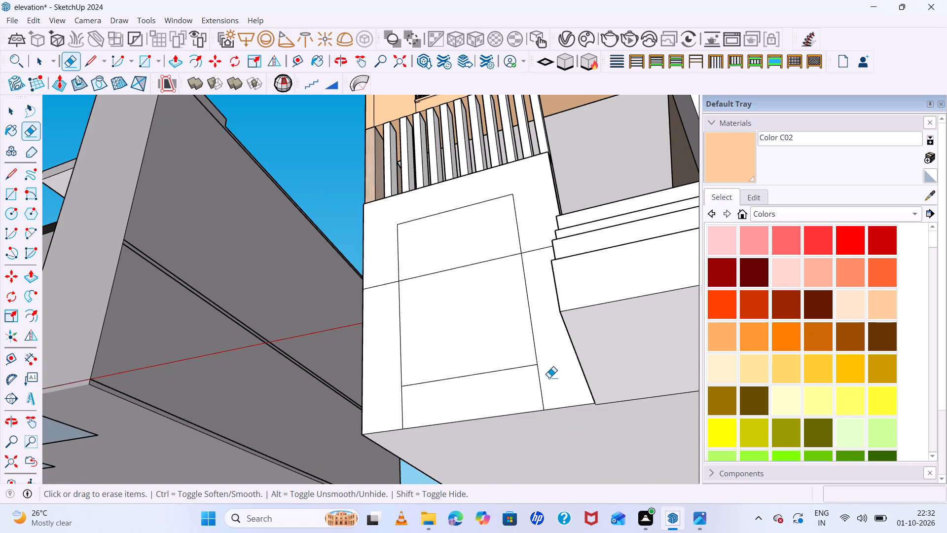
left_click(505, 372)
scroll(510, 364, "down", 6)
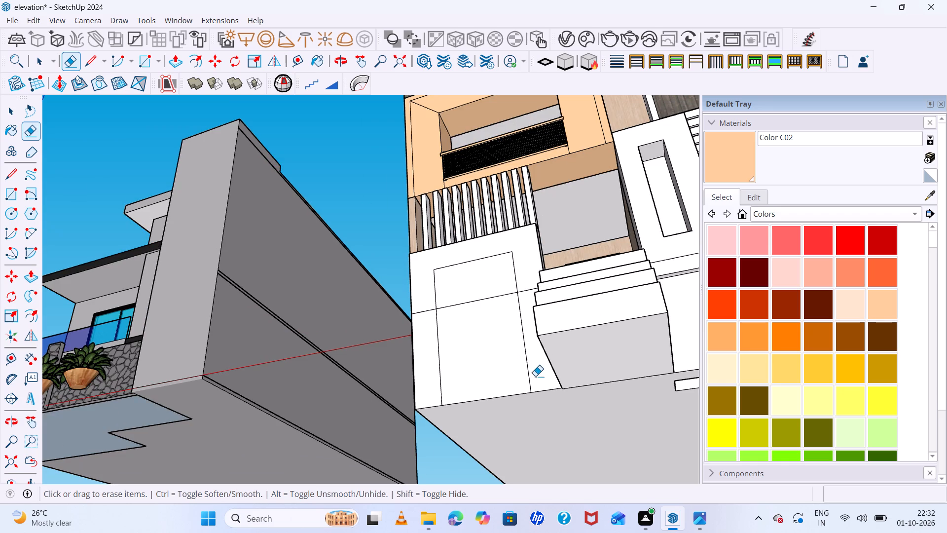
left_click(536, 391)
key("space")
key("ctrl+z")
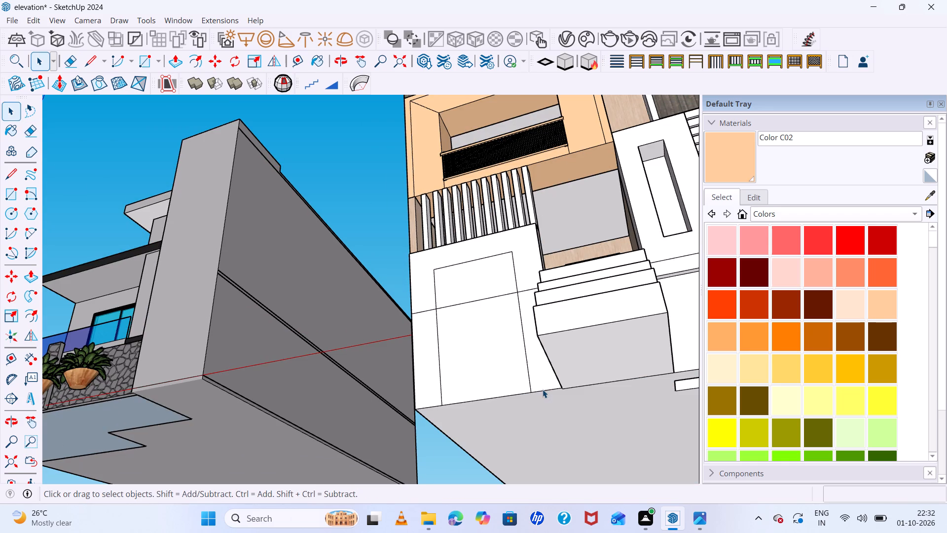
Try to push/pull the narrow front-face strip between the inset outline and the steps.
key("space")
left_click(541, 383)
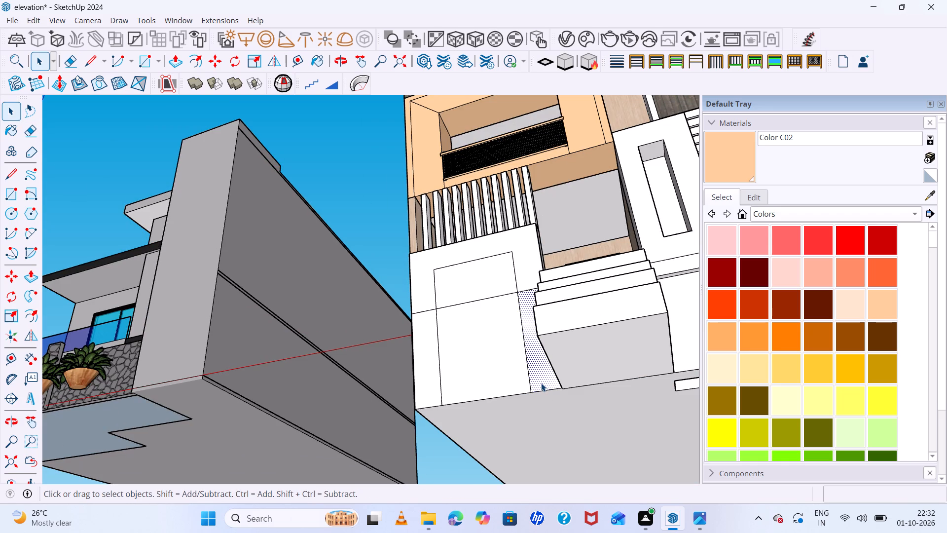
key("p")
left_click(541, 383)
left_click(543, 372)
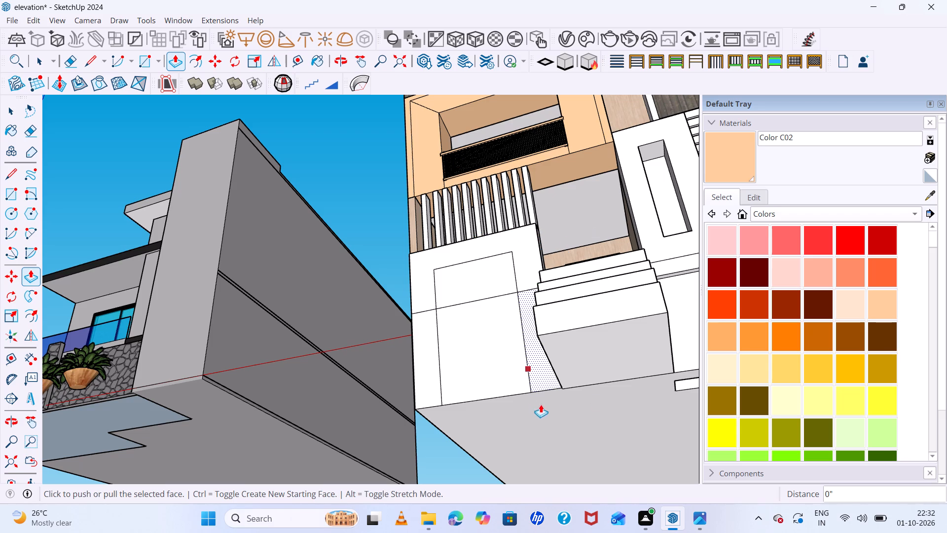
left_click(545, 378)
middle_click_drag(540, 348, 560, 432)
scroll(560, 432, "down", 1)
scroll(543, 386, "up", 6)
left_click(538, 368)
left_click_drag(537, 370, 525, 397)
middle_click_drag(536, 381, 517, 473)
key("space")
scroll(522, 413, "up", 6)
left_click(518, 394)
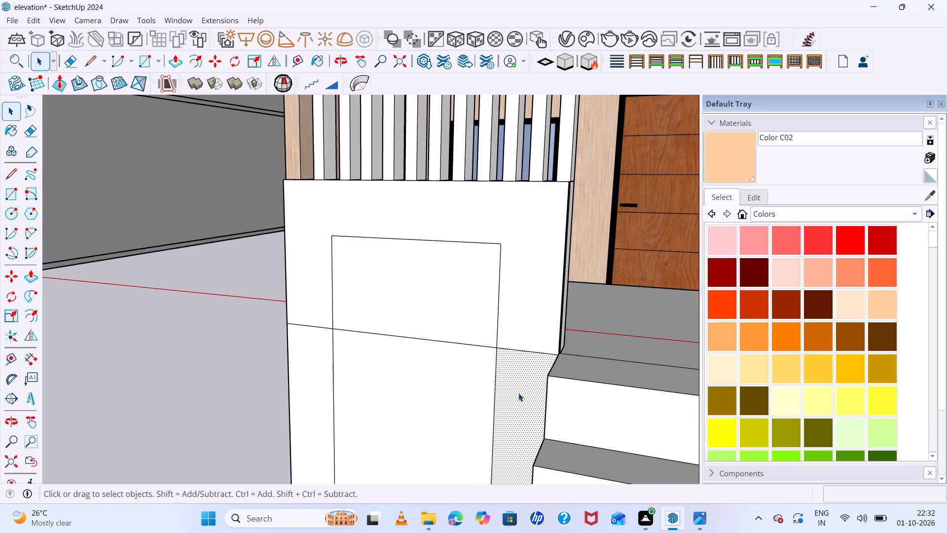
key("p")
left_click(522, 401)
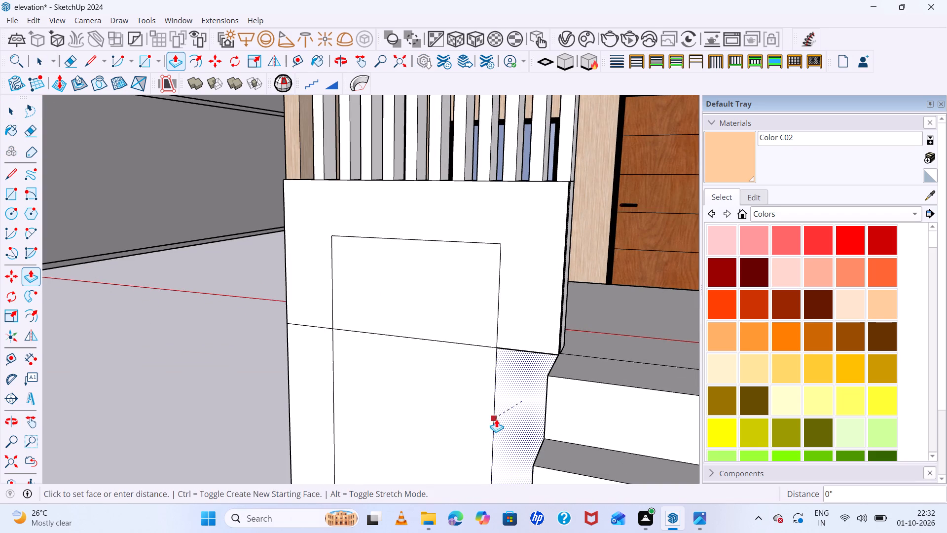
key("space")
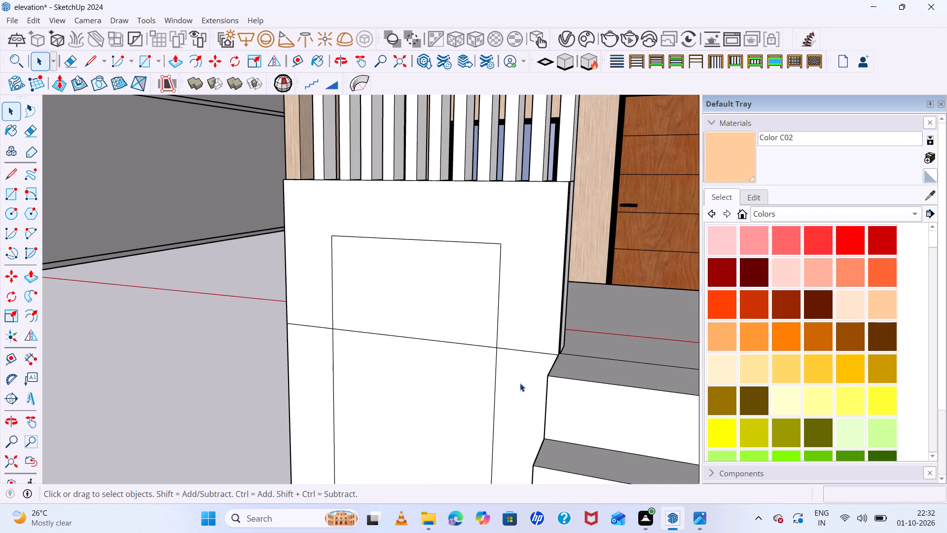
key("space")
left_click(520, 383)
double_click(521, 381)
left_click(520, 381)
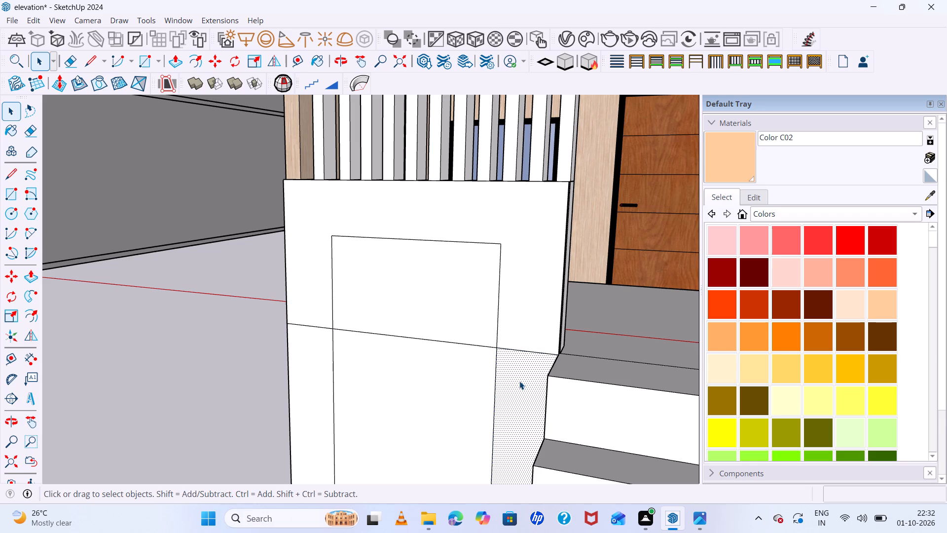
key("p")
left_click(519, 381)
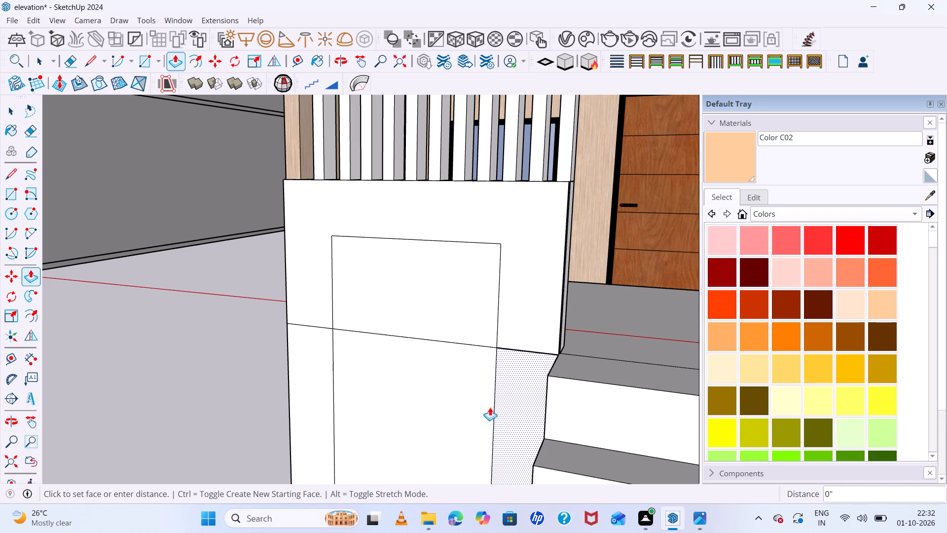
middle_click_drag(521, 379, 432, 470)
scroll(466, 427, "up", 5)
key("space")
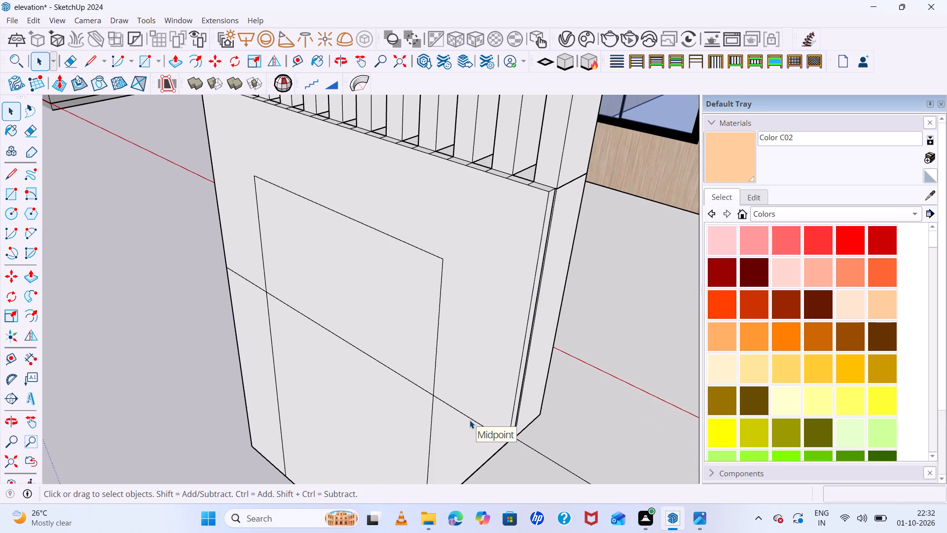
Paint the front block's border faces around the white inset with the Tile Veriegated Stone material.
scroll(459, 314, "down", 11)
left_click(476, 300)
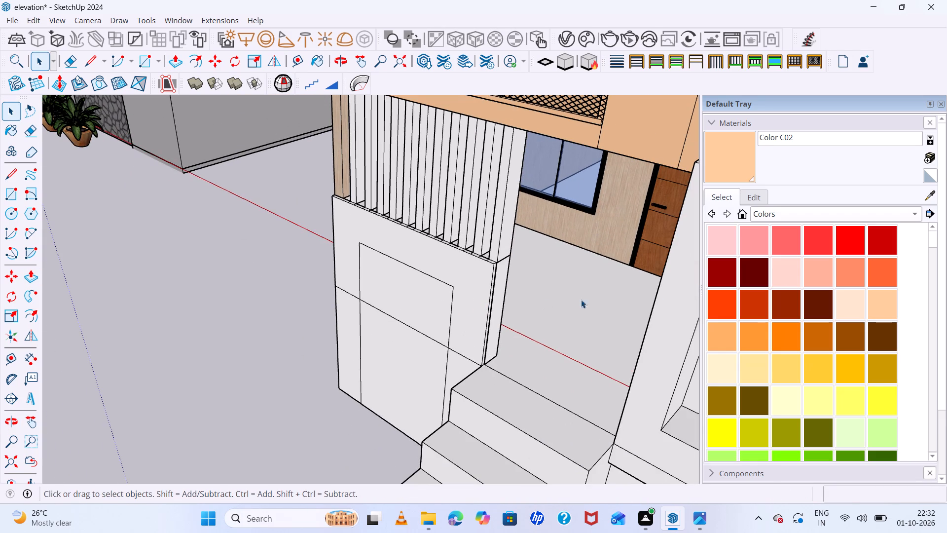
left_click(820, 213)
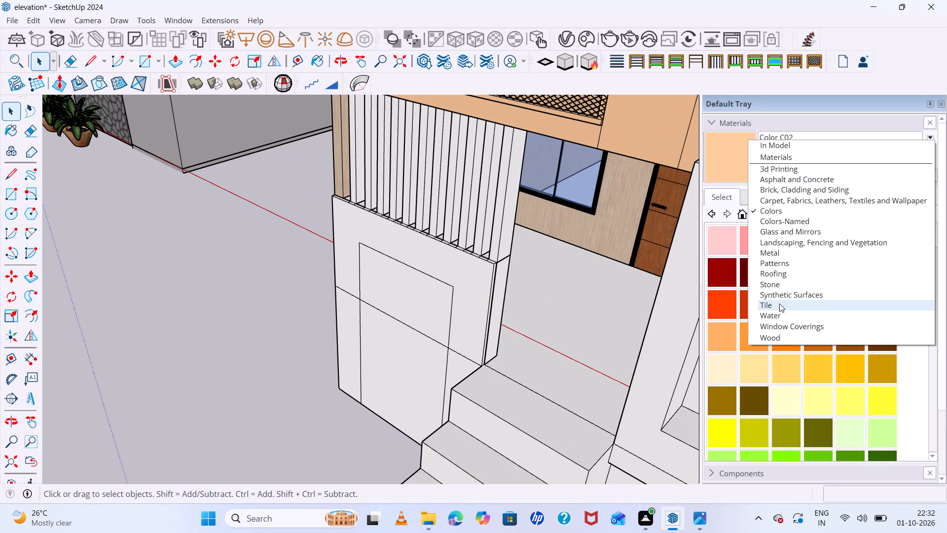
left_click(779, 304)
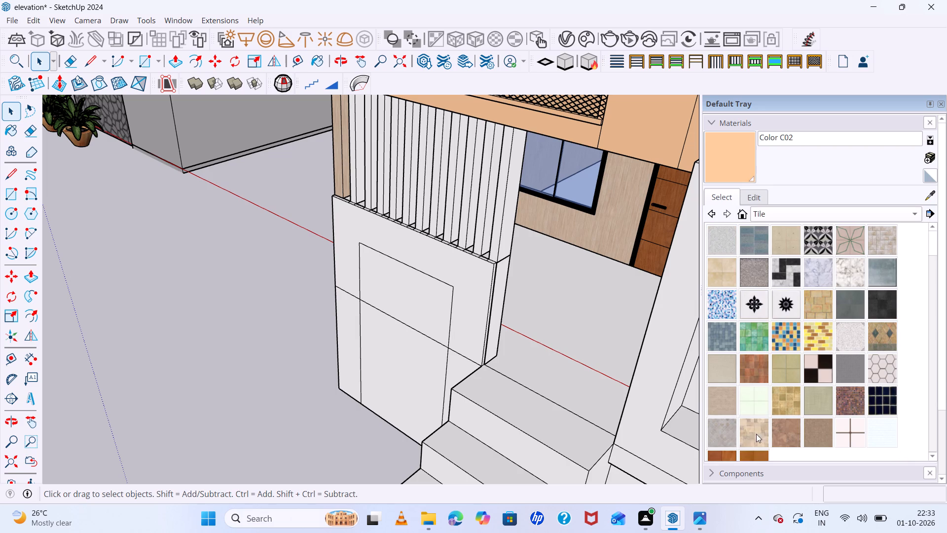
left_click(791, 427)
middle_click_drag(595, 405, 815, 285)
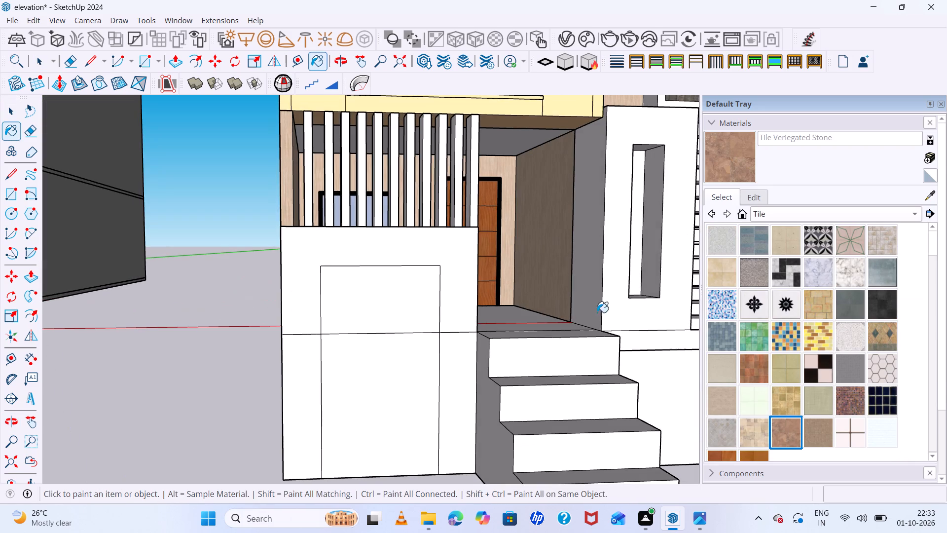
left_click(464, 271)
left_click(465, 375)
scroll(477, 335, "down", 5)
left_click(369, 378)
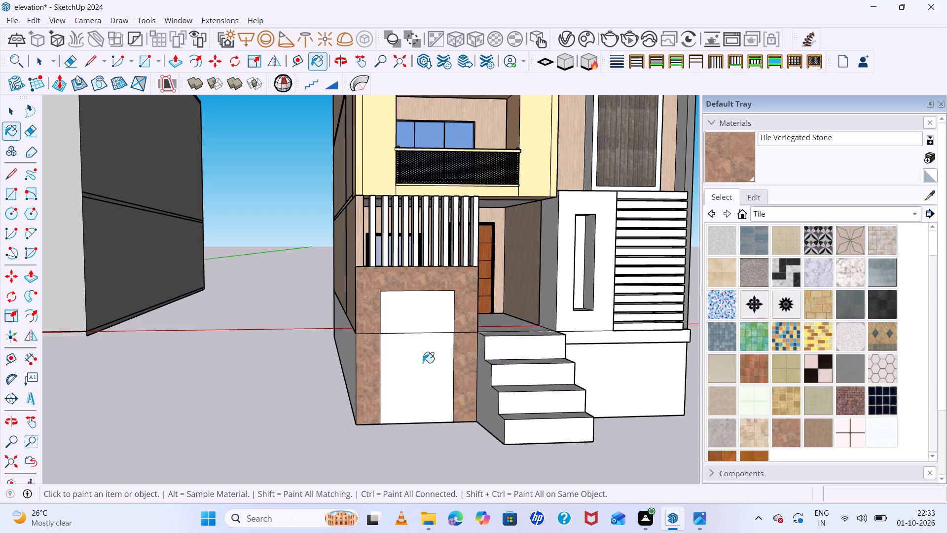
Delete the horizontal edge crossing the white inset so that it forms one panel face.
middle_click_drag(475, 342, 379, 368)
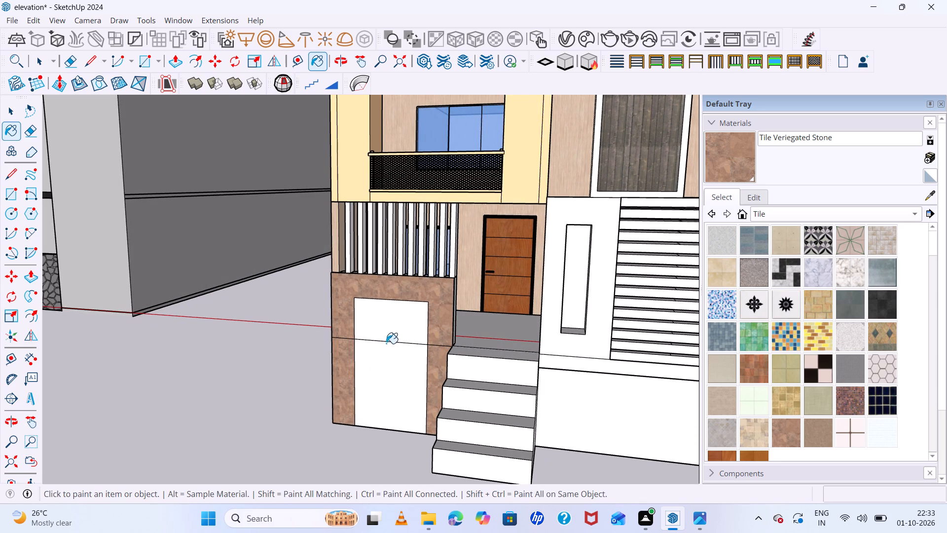
key("space")
left_click(394, 323)
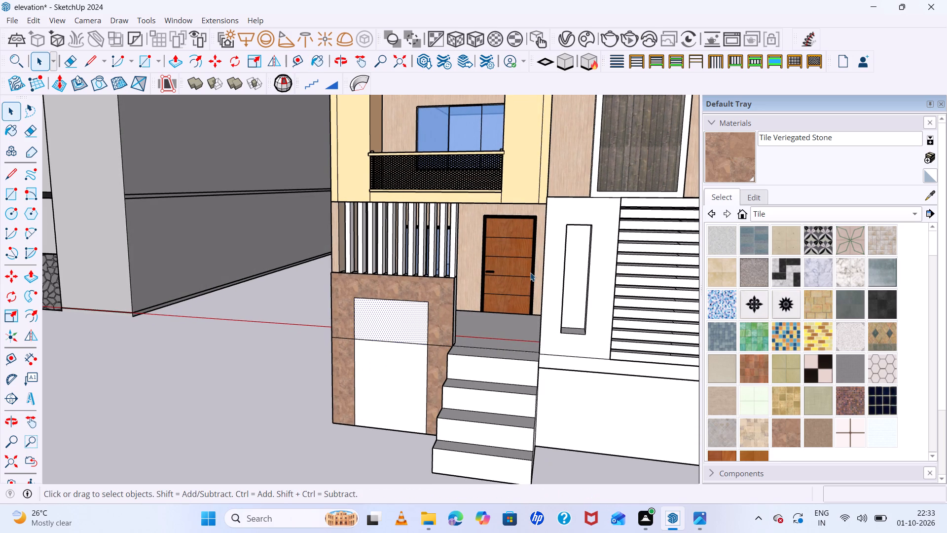
key("p")
key("space")
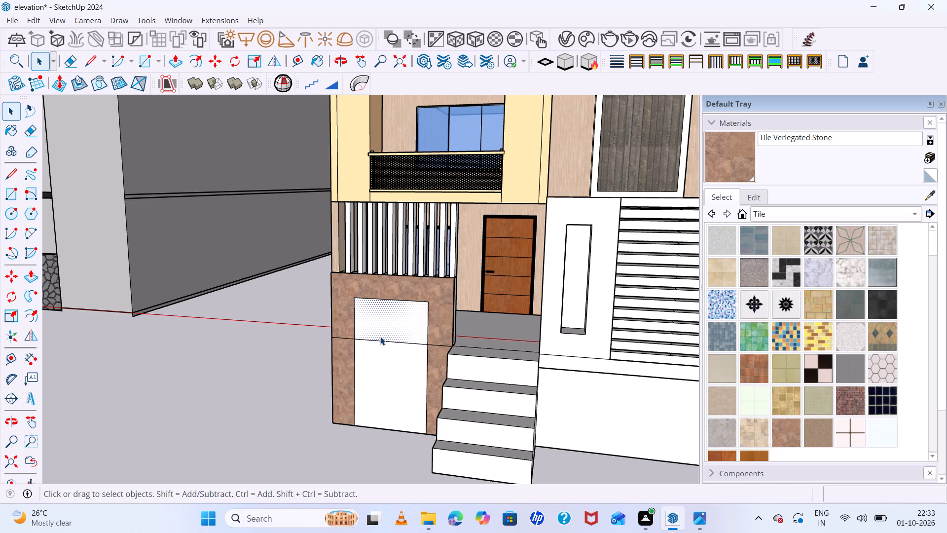
left_click(389, 340)
key("Delete")
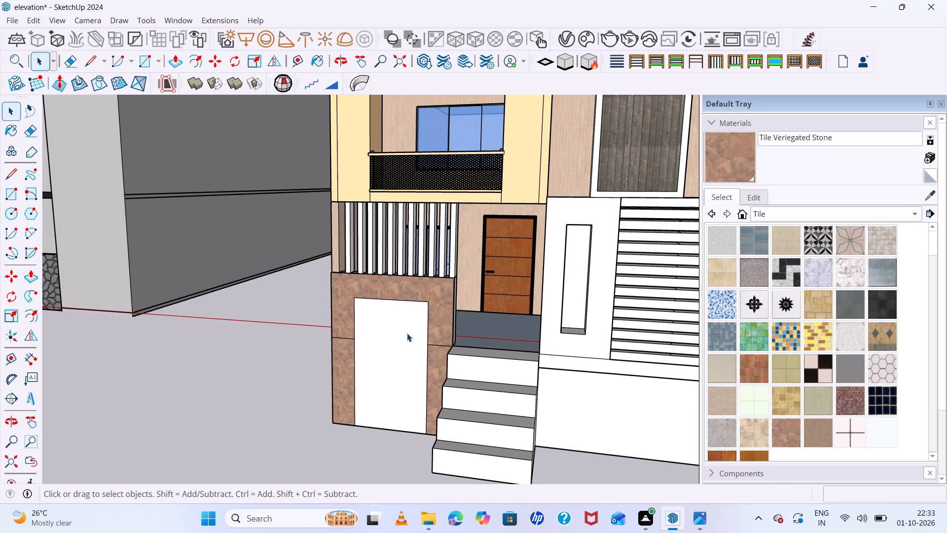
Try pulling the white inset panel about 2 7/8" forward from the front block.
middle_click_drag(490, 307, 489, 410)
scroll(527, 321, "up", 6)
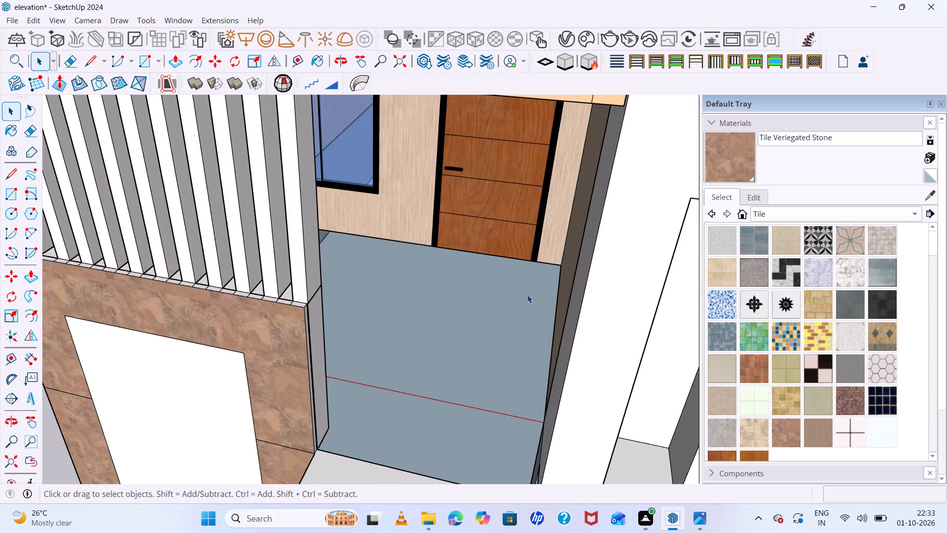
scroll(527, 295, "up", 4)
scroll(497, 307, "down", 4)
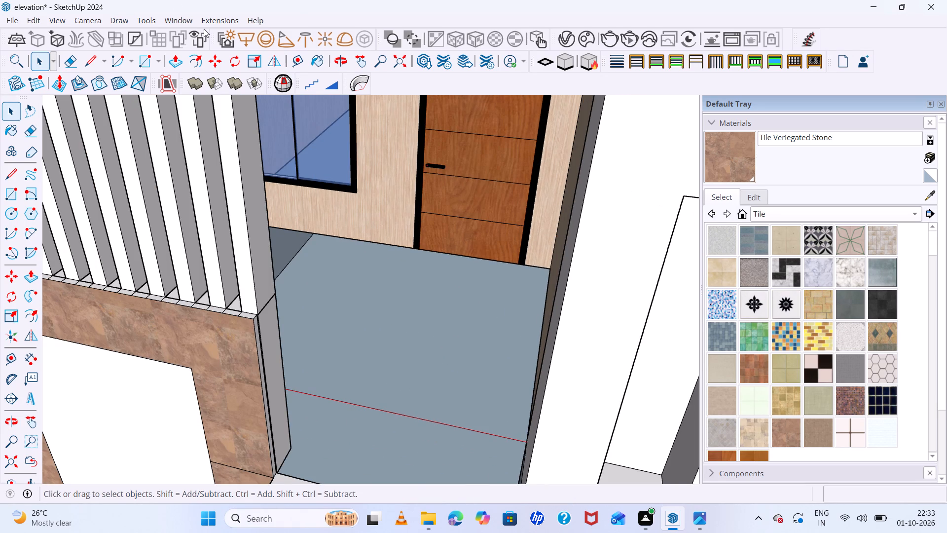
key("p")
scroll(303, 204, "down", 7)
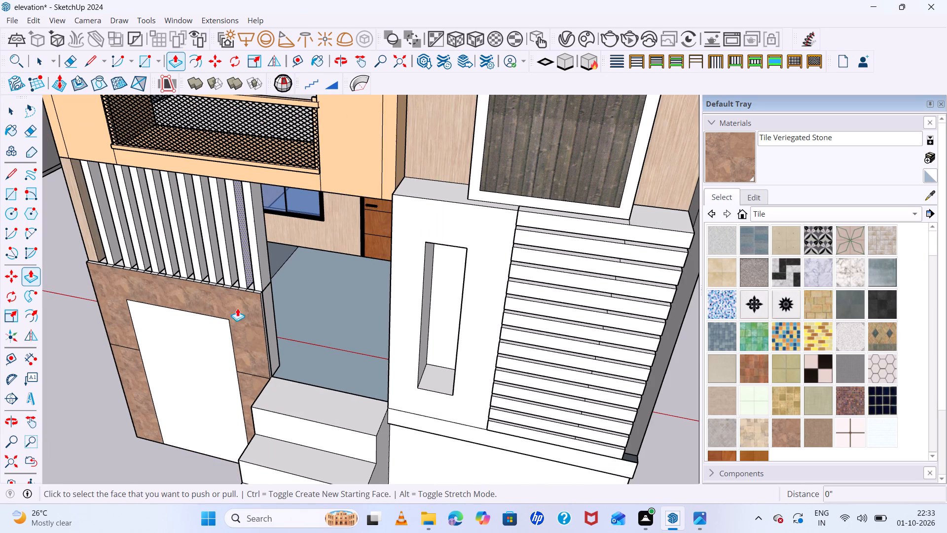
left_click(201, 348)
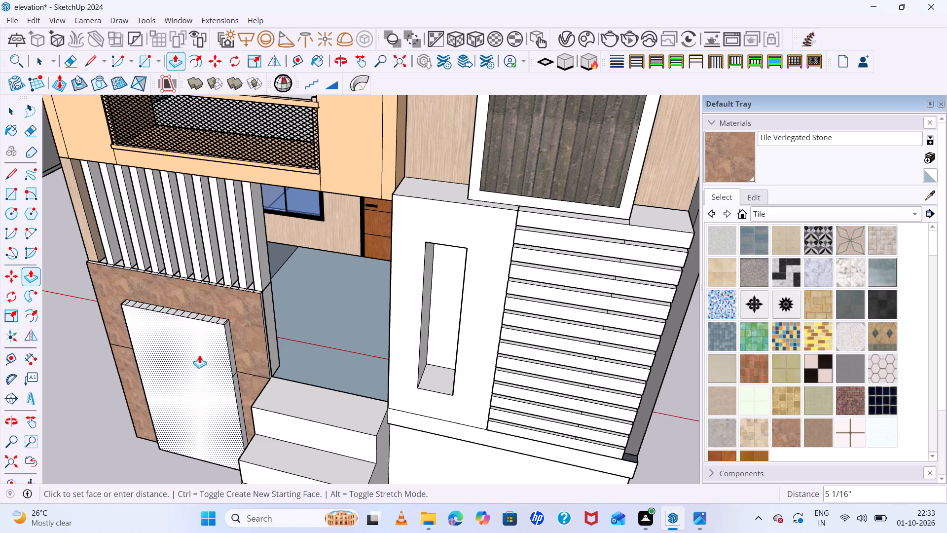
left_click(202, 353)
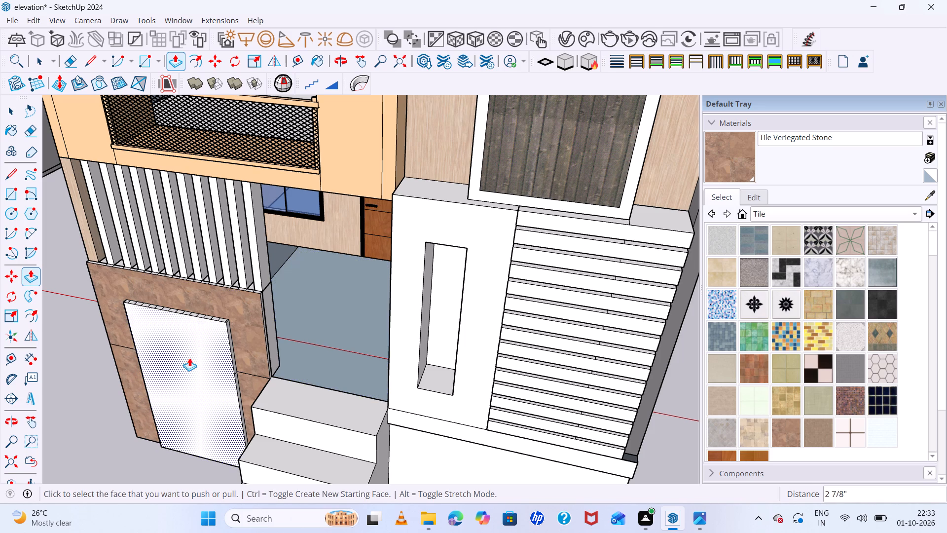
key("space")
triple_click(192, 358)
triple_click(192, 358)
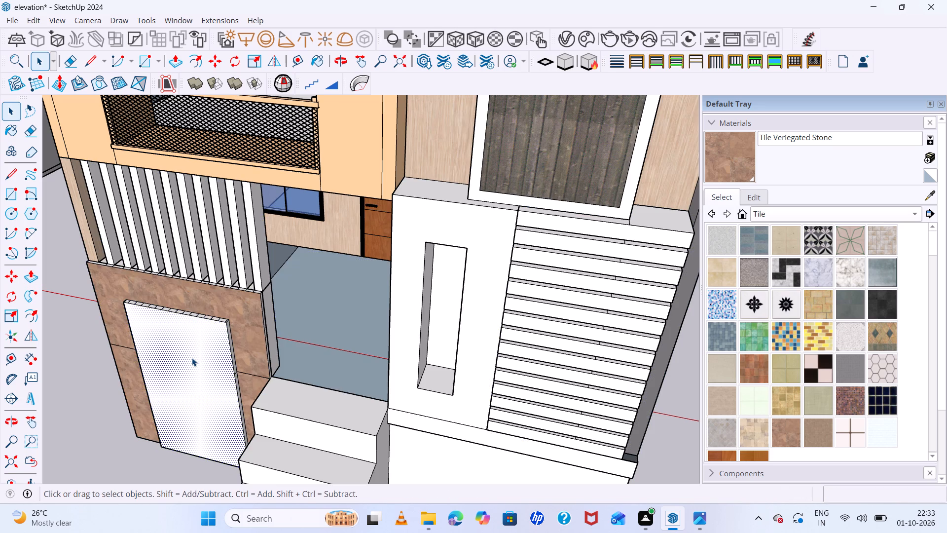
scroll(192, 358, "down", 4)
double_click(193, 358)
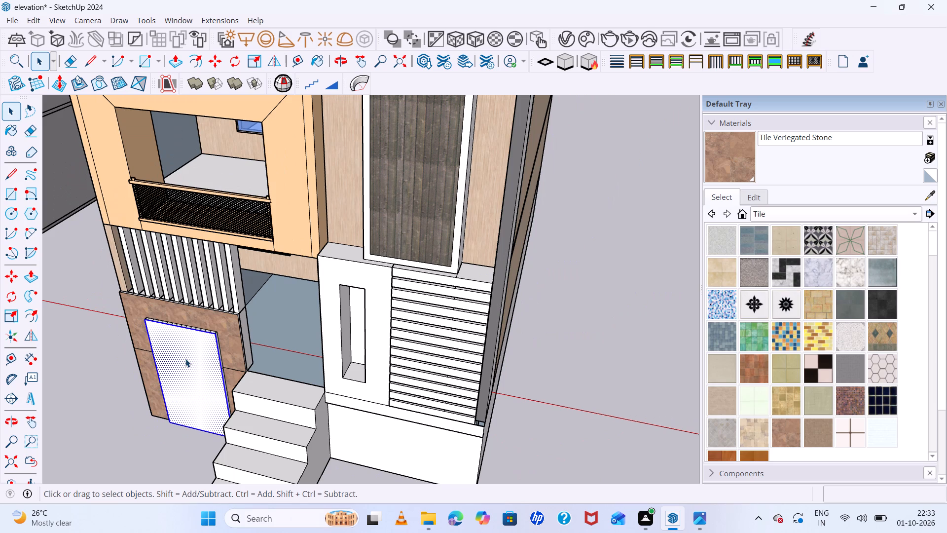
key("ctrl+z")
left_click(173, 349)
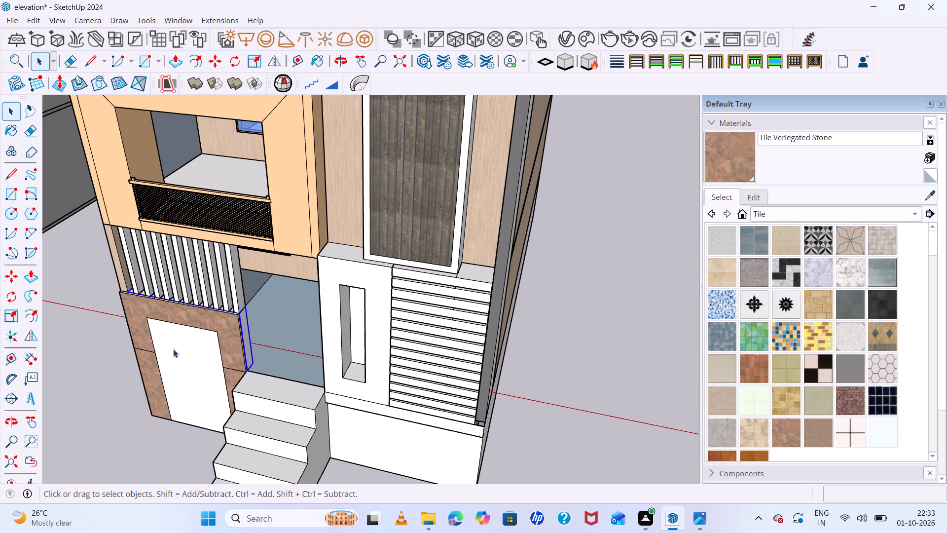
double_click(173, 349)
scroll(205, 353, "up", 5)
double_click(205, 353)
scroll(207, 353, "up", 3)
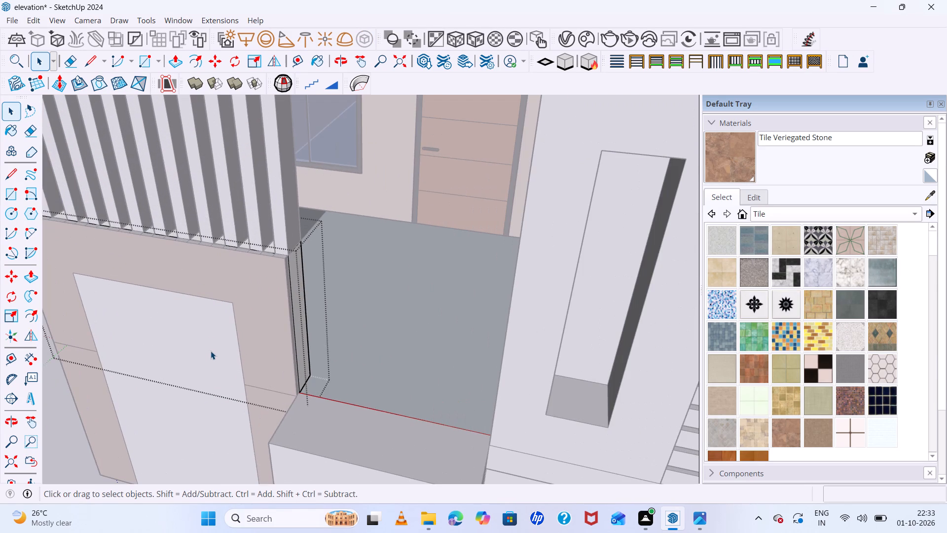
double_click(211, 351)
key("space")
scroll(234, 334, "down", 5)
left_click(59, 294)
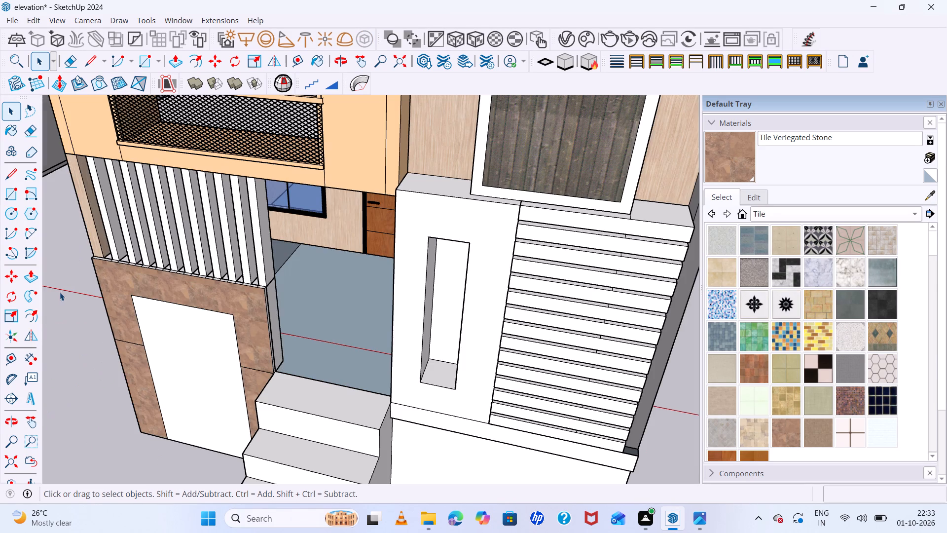
Move the white inset face about 11' 6" sideways, clear of the ground-floor front block.
left_click(215, 376)
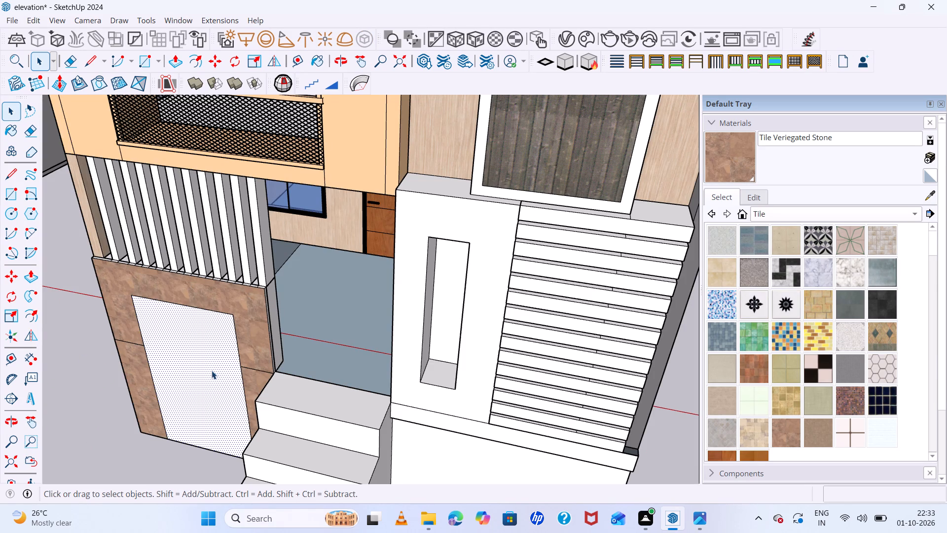
key("m")
scroll(231, 328, "down", 6)
middle_click_drag(200, 408, 286, 407)
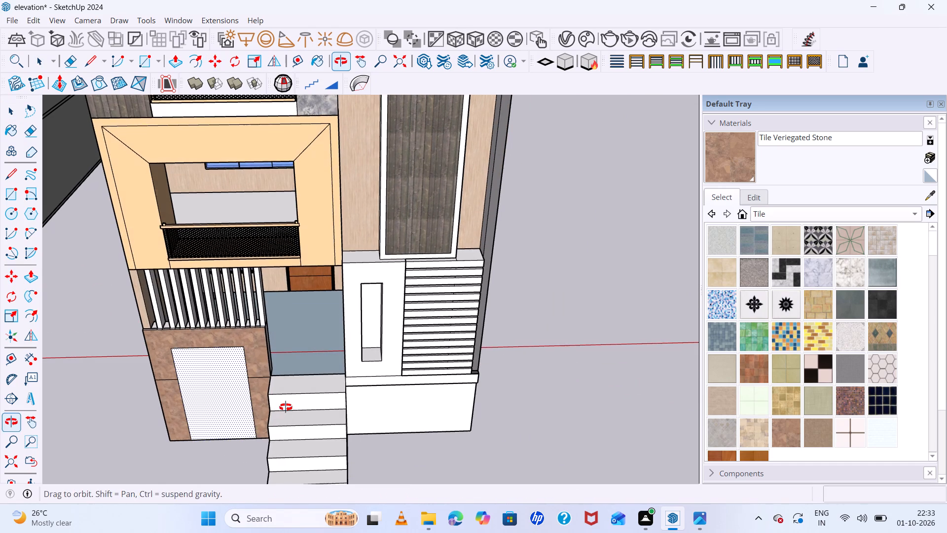
middle_click_drag(286, 407, 286, 407)
left_click(259, 433)
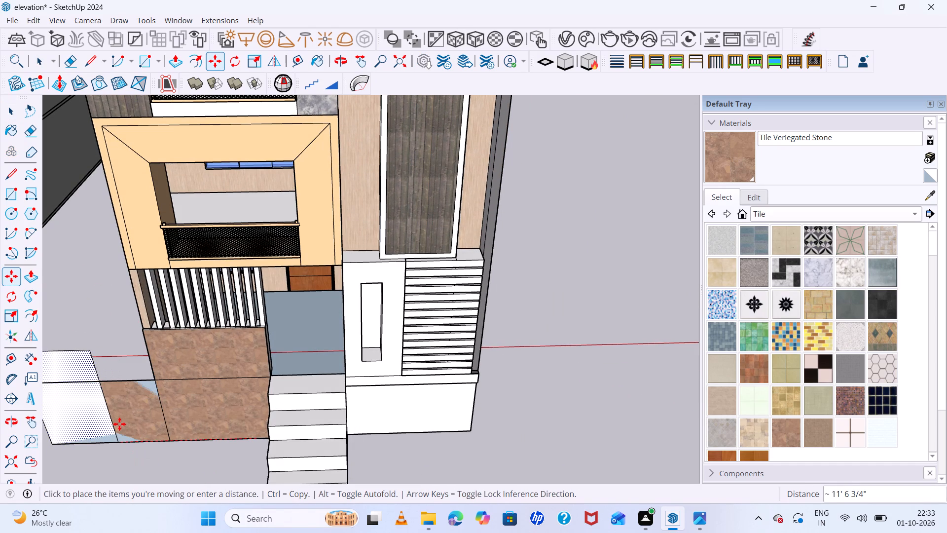
left_click(119, 423)
key("space")
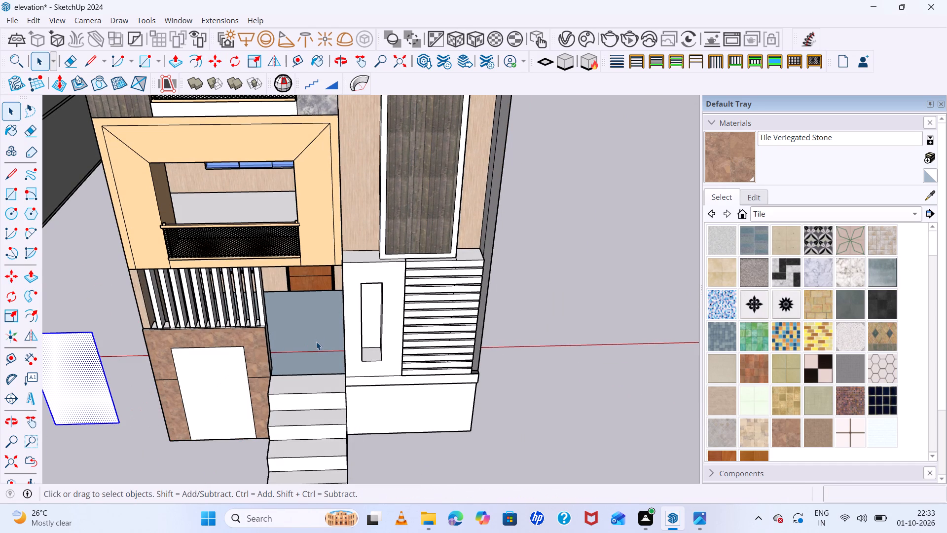
Push/pull the moved inset face to a 3" thickness.
key("p")
left_click(63, 361)
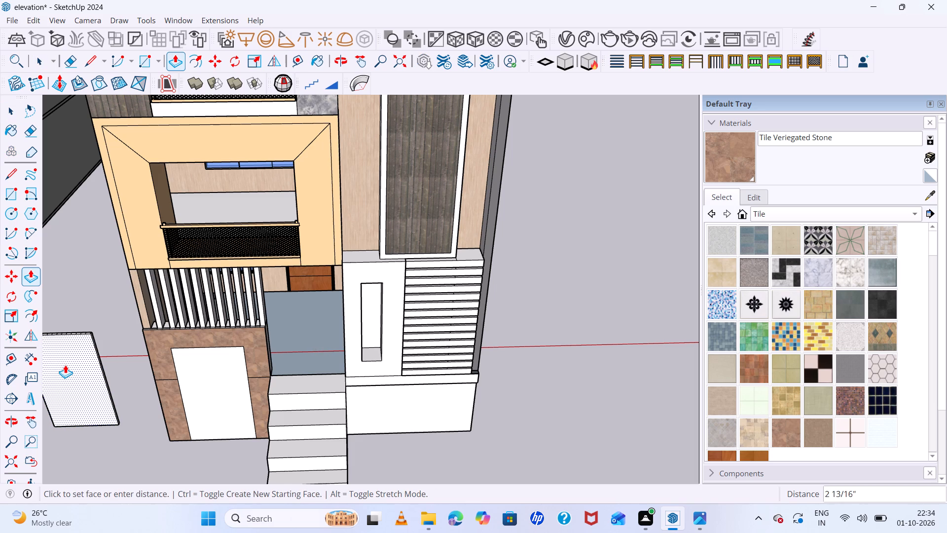
key("3")
key("Return")
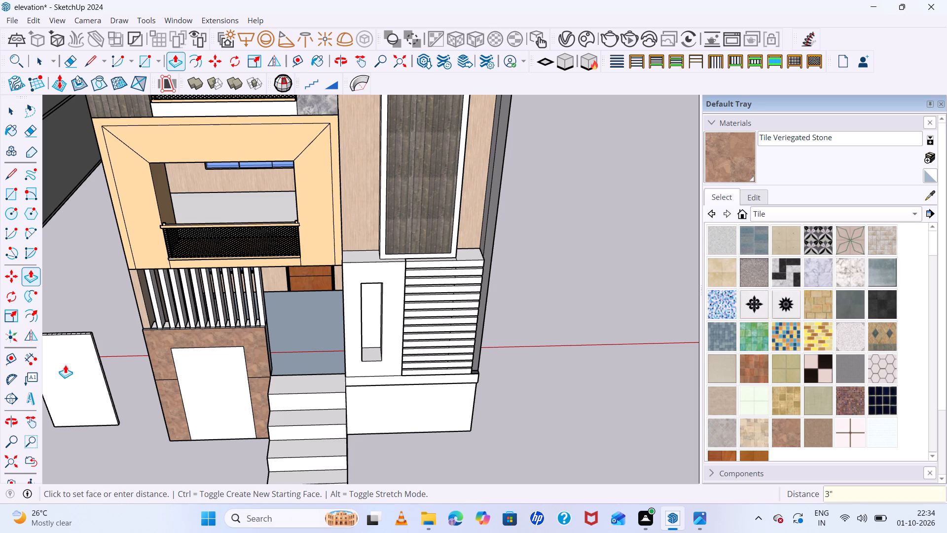
Make the detached 3" panel a group and copy it to the clipboard.
key("space")
left_click(75, 361)
double_click(75, 361)
right_click(75, 361)
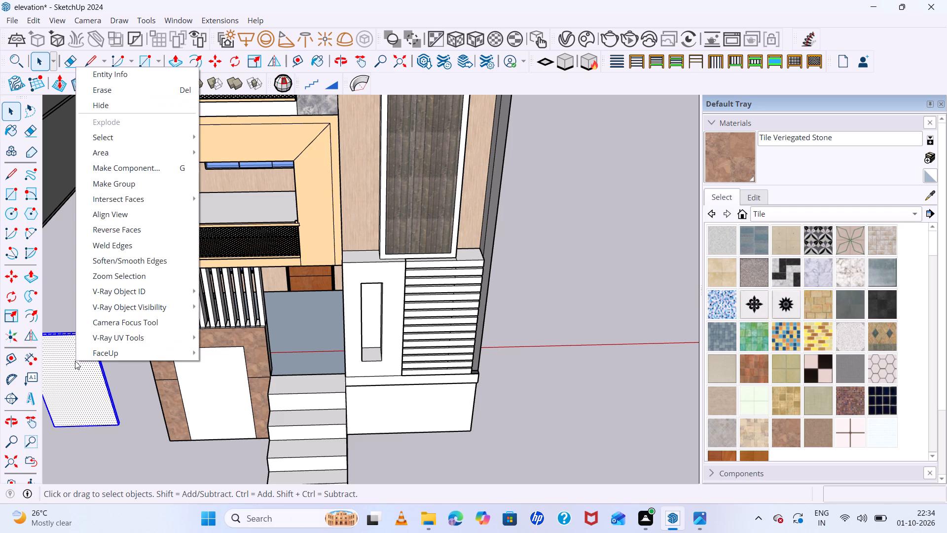
left_click(138, 183)
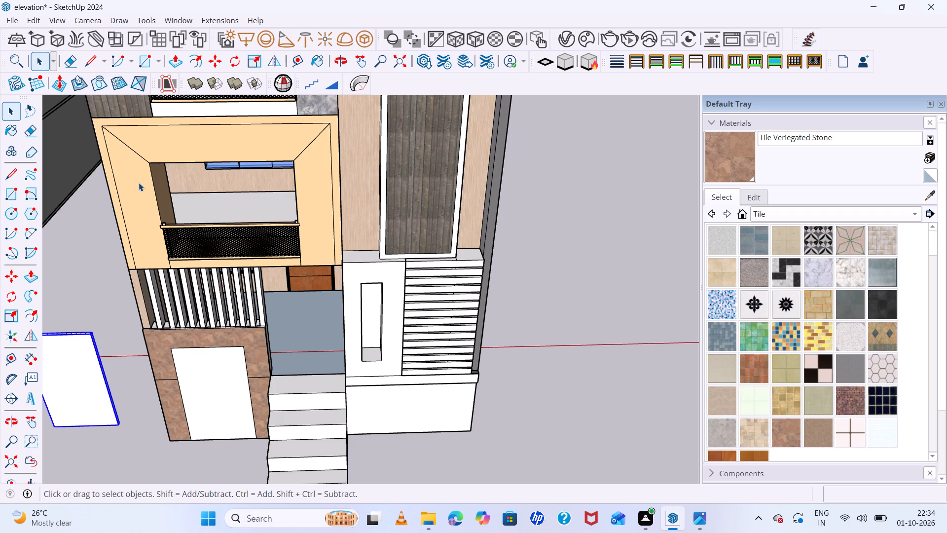
left_click(6, 21)
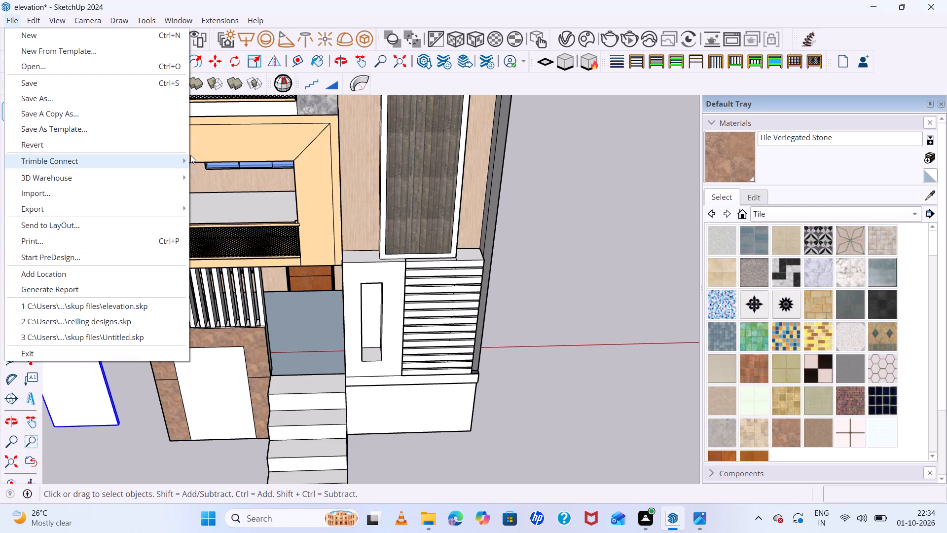
left_click(551, 230)
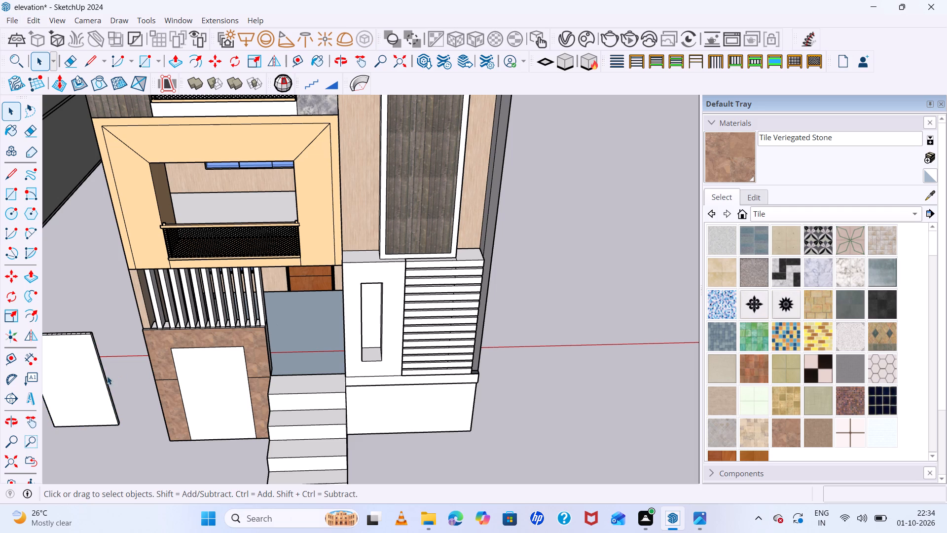
left_click(78, 372)
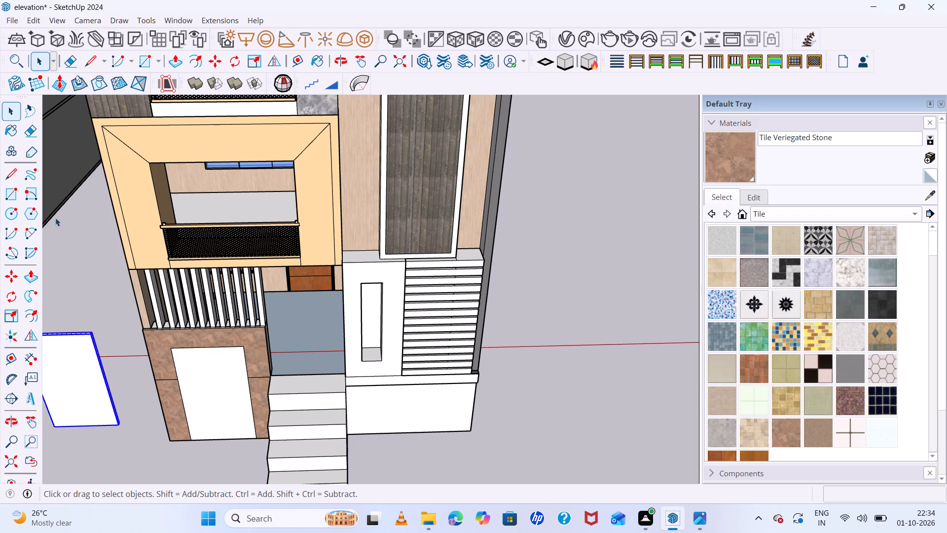
key("ctrl+c")
Undo the panel's grouping, extrusion and move, back to before the horizontal edge across the inset was deleted.
key("ctrl+z")
key("ctrl+z")
key("ctrl+z")
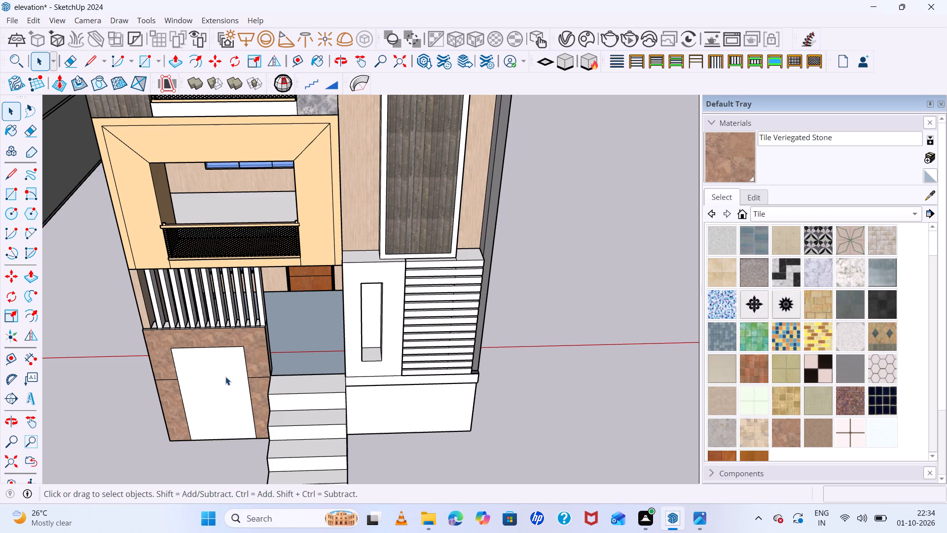
key("ctrl+z")
key("ctrl+z")
key("ctrl+z")
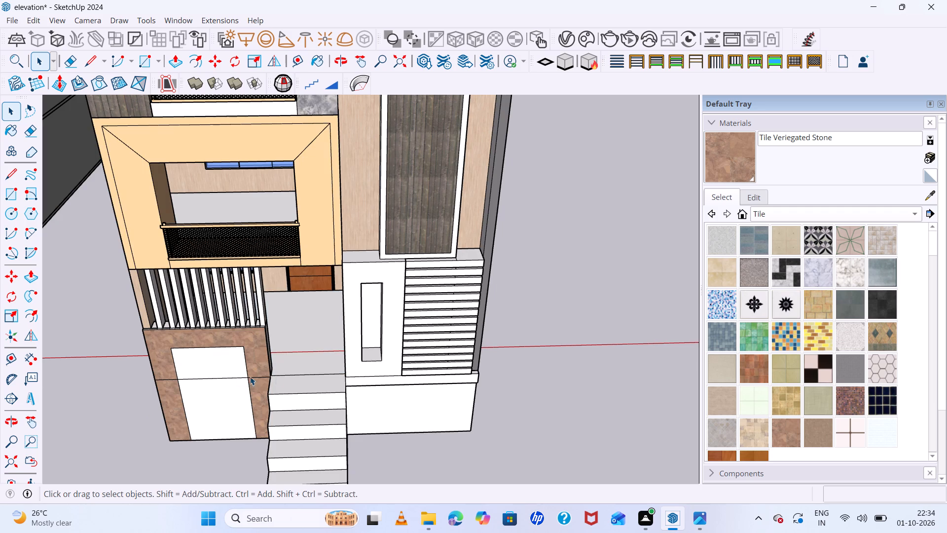
Paste the copied panel group and move it by its bottom corner onto the front block's inset outline.
key("ctrl+v")
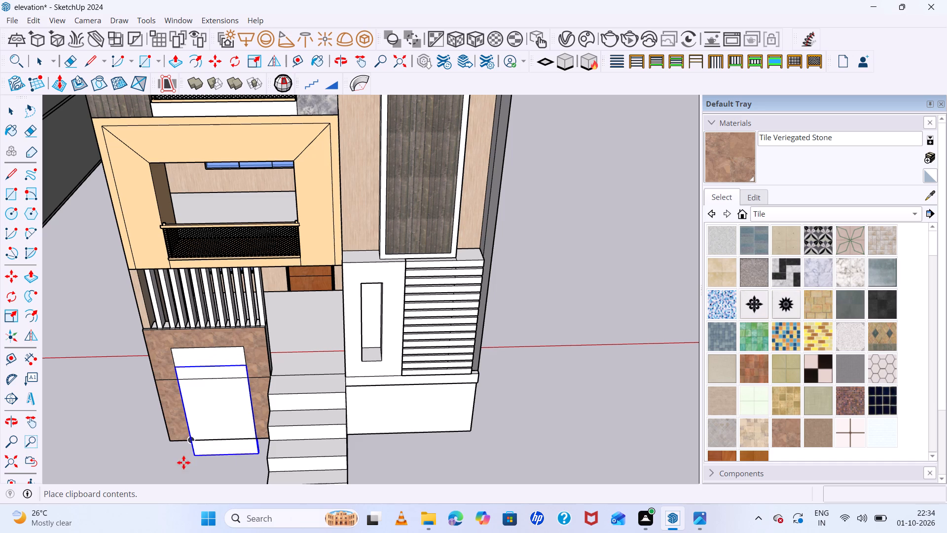
left_click(151, 469)
middle_click_drag(324, 406, 453, 370)
middle_click_drag(455, 370, 507, 358)
middle_click_drag(516, 356, 707, 223)
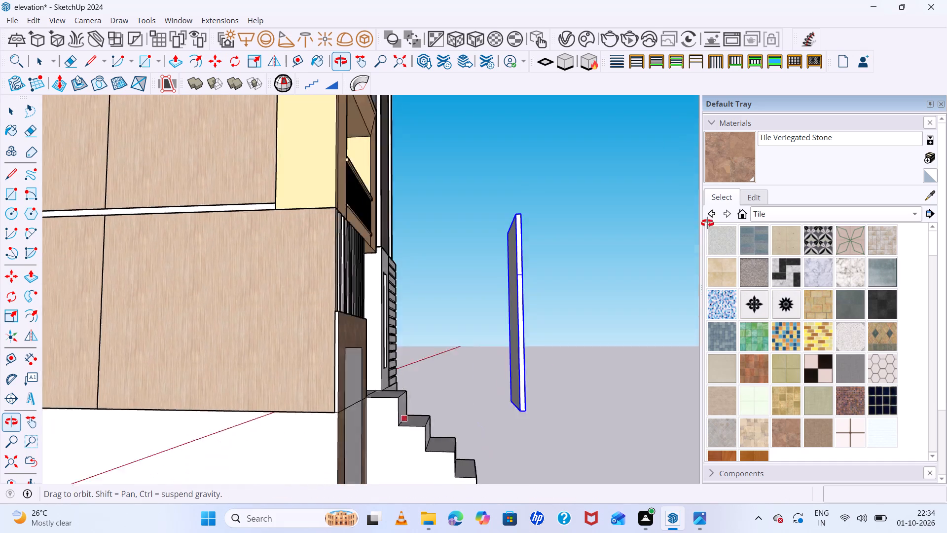
middle_click_drag(707, 223, 711, 215)
scroll(563, 267, "down", 8)
scroll(531, 385, "down", 2)
scroll(545, 367, "up", 6)
left_click(539, 373)
scroll(480, 417, "down", 12)
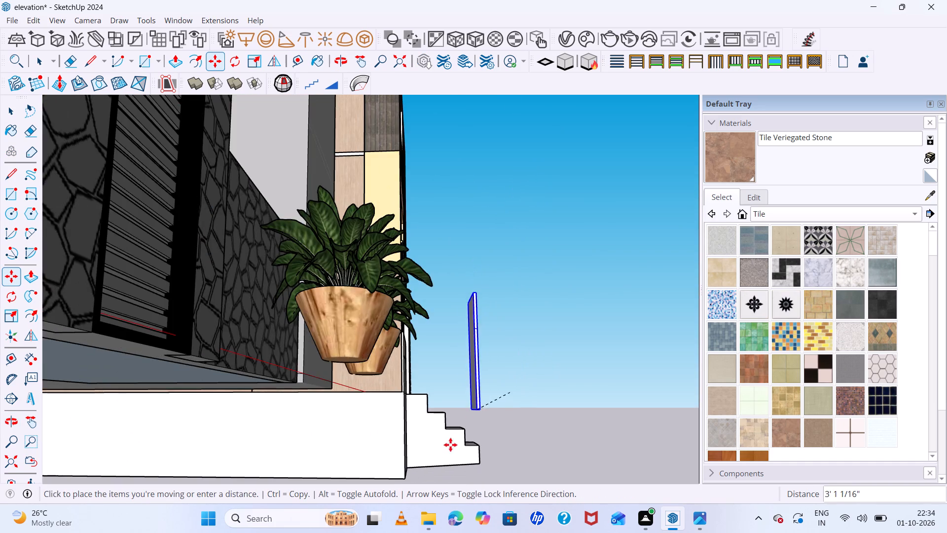
scroll(435, 460, "up", 11)
middle_click_drag(423, 464, 417, 410)
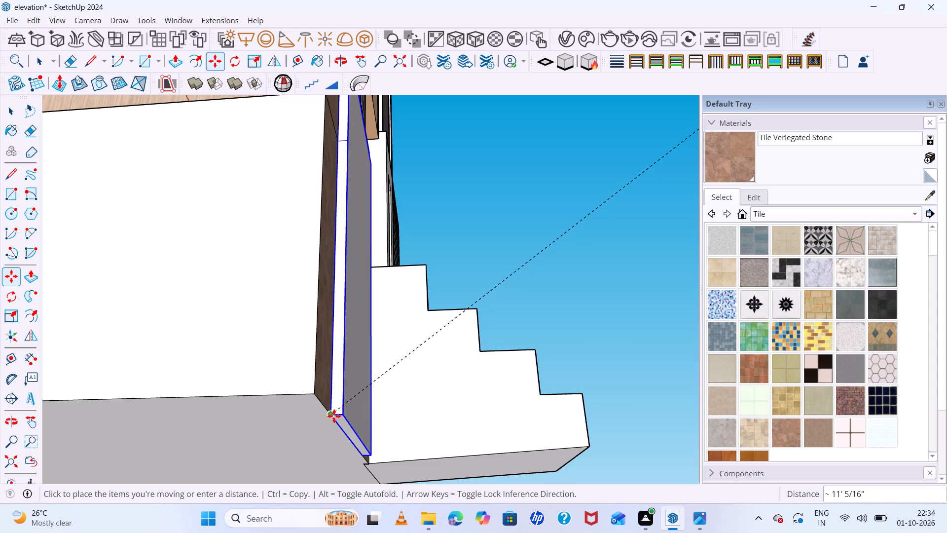
left_click(334, 416)
Sample Color C02 from the first-floor balcony frame and paint the ground-floor panel group with it.
scroll(516, 325, "down", 14)
middle_click_drag(576, 279, 264, 370)
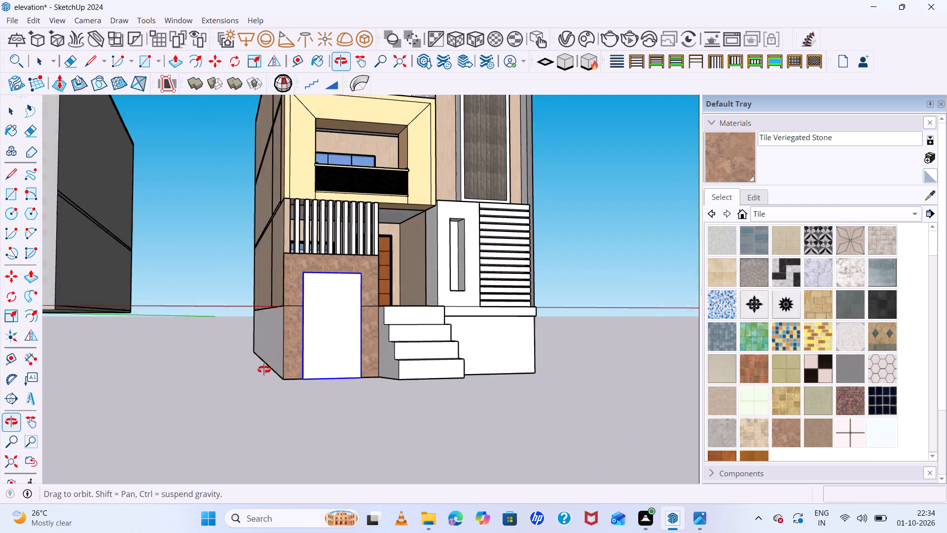
middle_click_drag(264, 370, 259, 372)
middle_click_drag(684, 201, 557, 269)
scroll(582, 249, "down", 5)
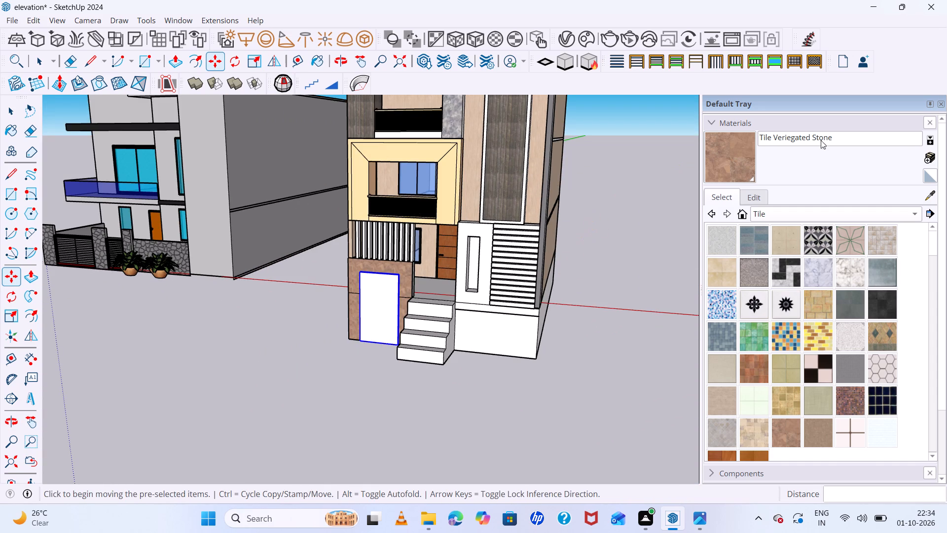
left_click(929, 194)
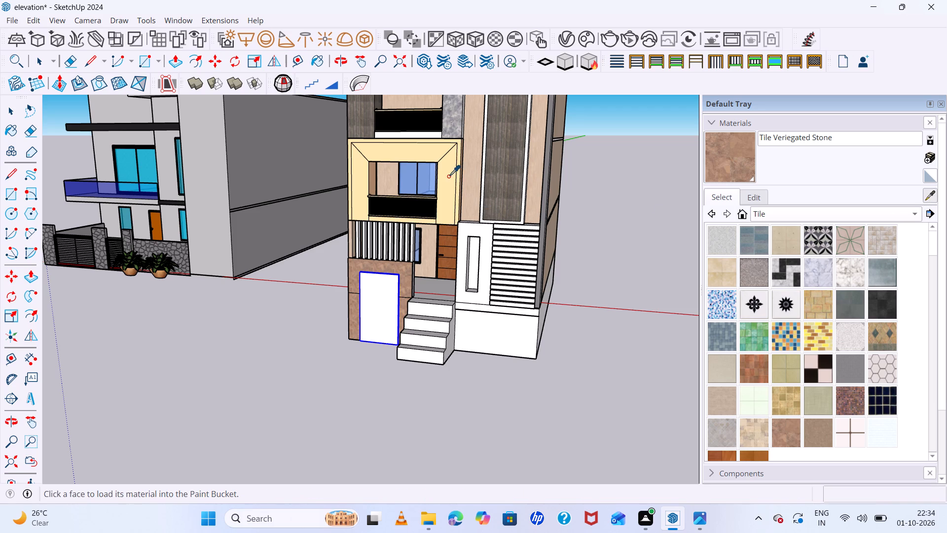
left_click(448, 176)
left_click(379, 296)
scroll(438, 292, "down", 3)
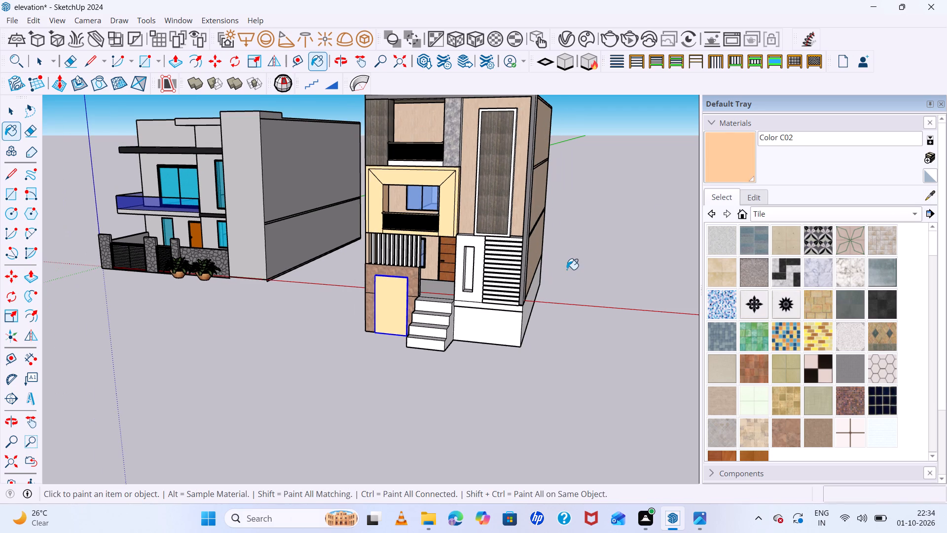
Sample the balcony frame's colour again and paint the slotted ground-floor wall beside the horizontal louvres with Color C02.
key("Escape")
left_click(930, 192)
left_click_drag(453, 193, 459, 196)
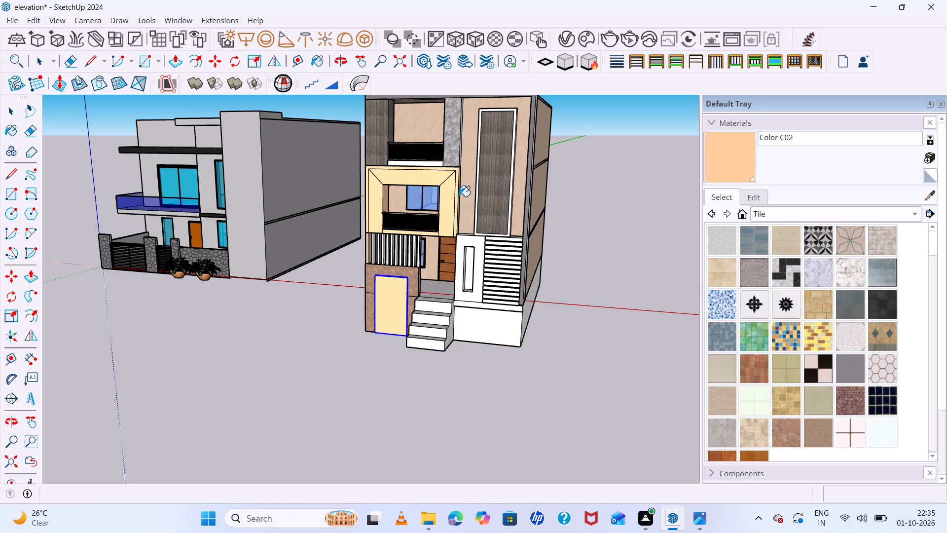
left_click(479, 243)
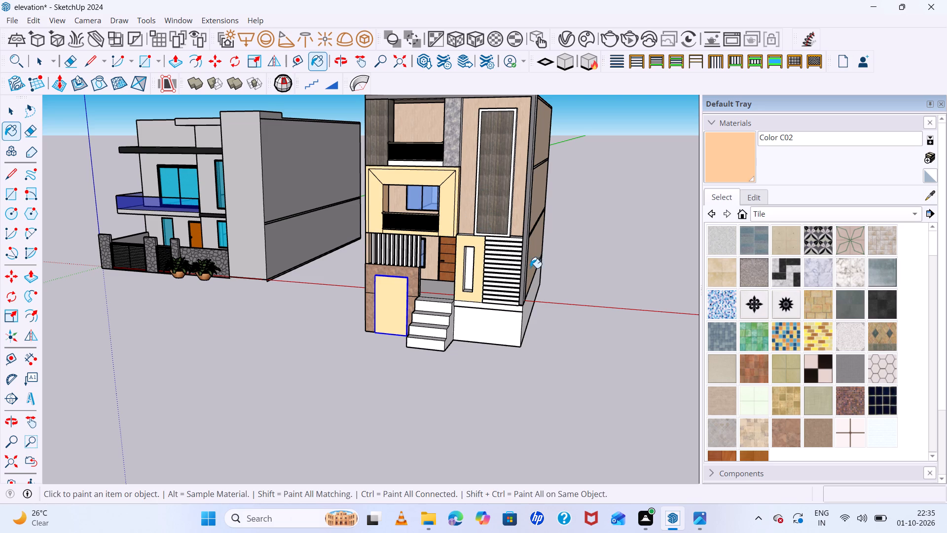
Select the whole three-storey house and move it closer to the two-storey house, placing its front corner on the red axis.
middle_click_drag(530, 268, 598, 219)
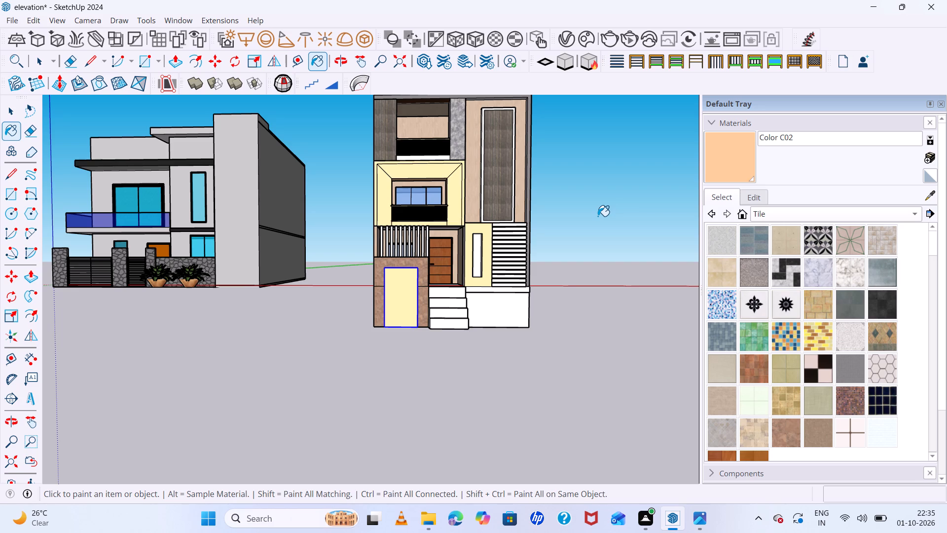
scroll(588, 221, "down", 6)
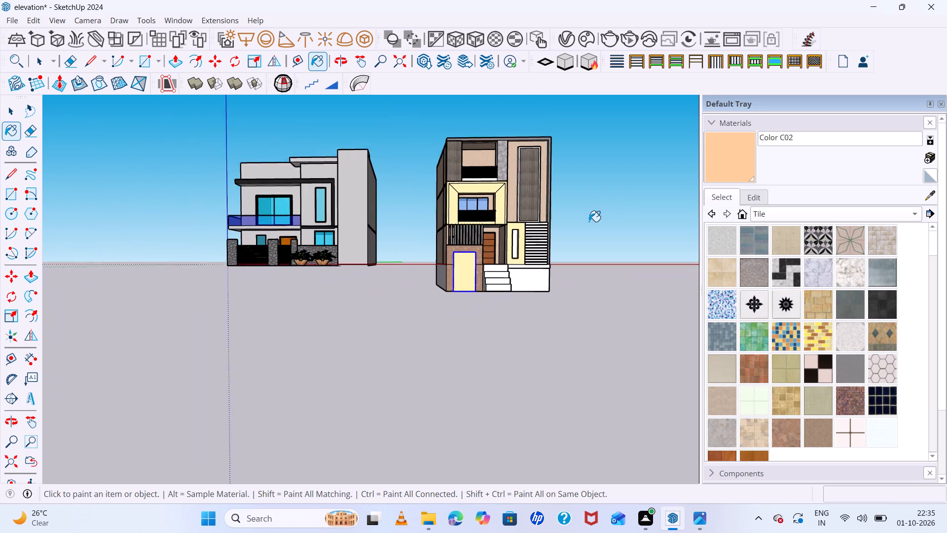
scroll(601, 214, "down", 3)
scroll(601, 214, "up", 1)
middle_click_drag(601, 214, 572, 267)
scroll(589, 255, "up", 5)
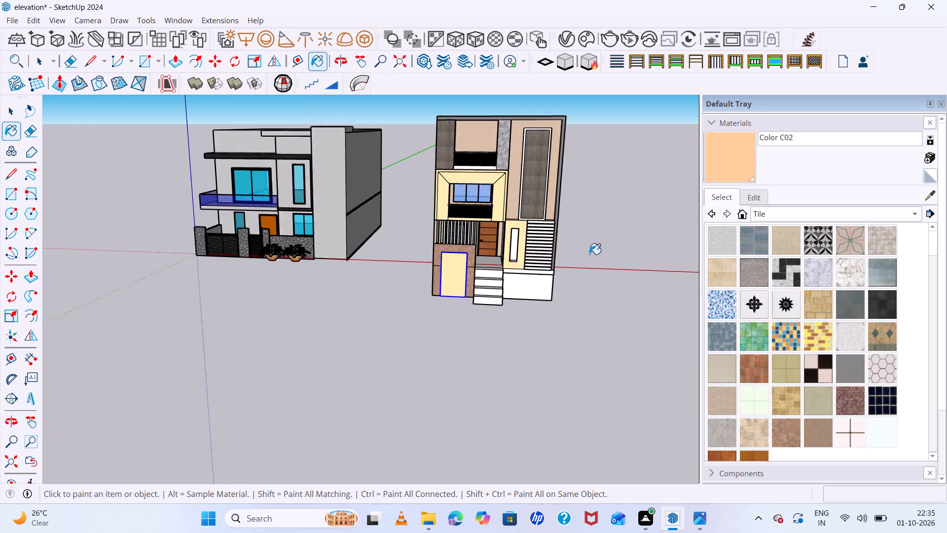
scroll(589, 254, "up", 2)
key("space")
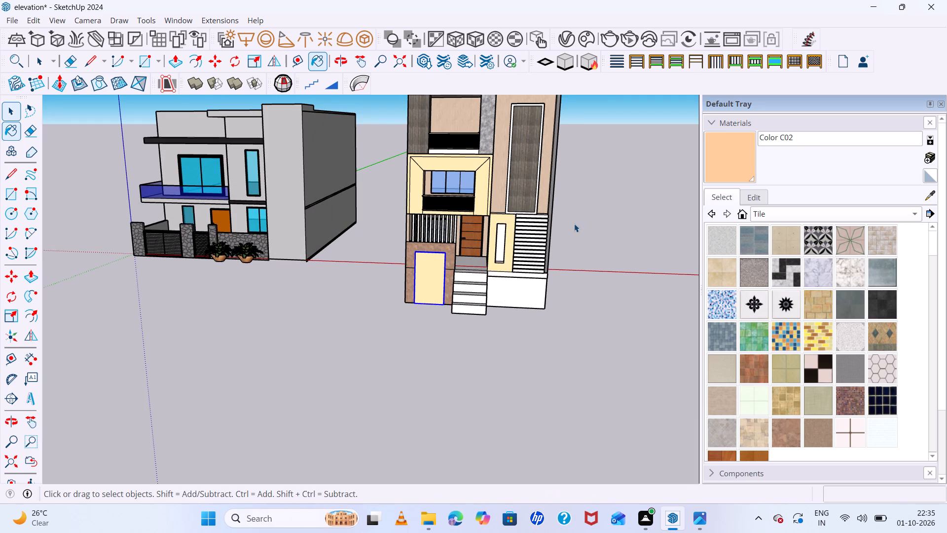
scroll(577, 212, "down", 11)
left_click_drag(600, 133, 469, 273)
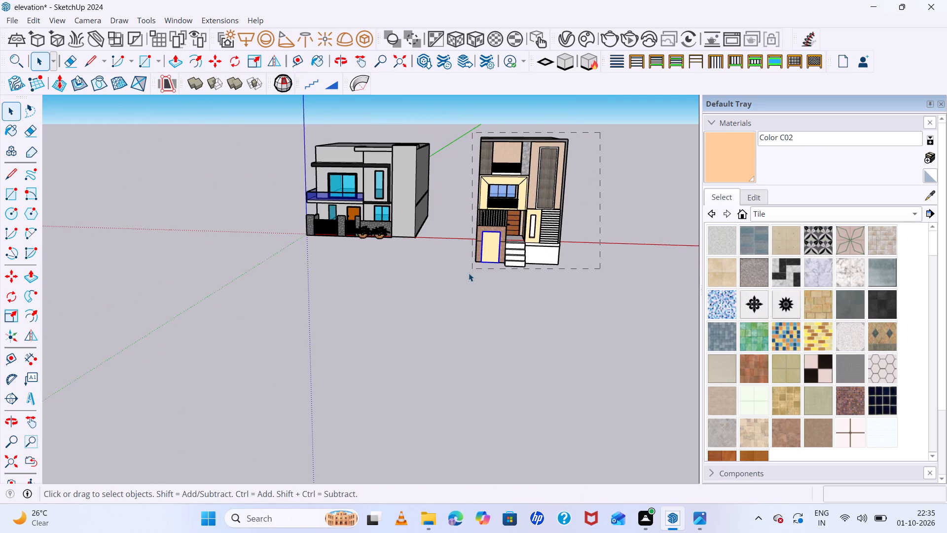
left_click_drag(469, 273, 453, 283)
key("m")
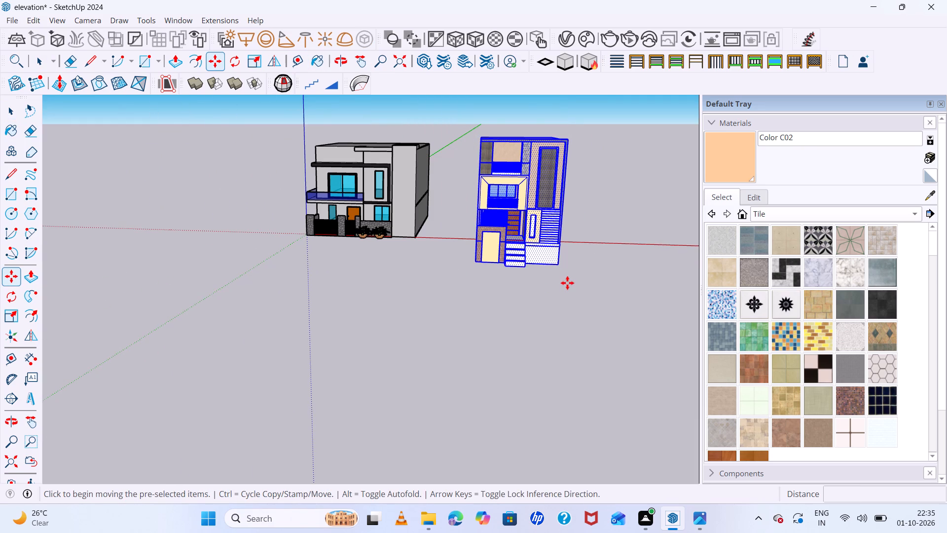
left_click(556, 260)
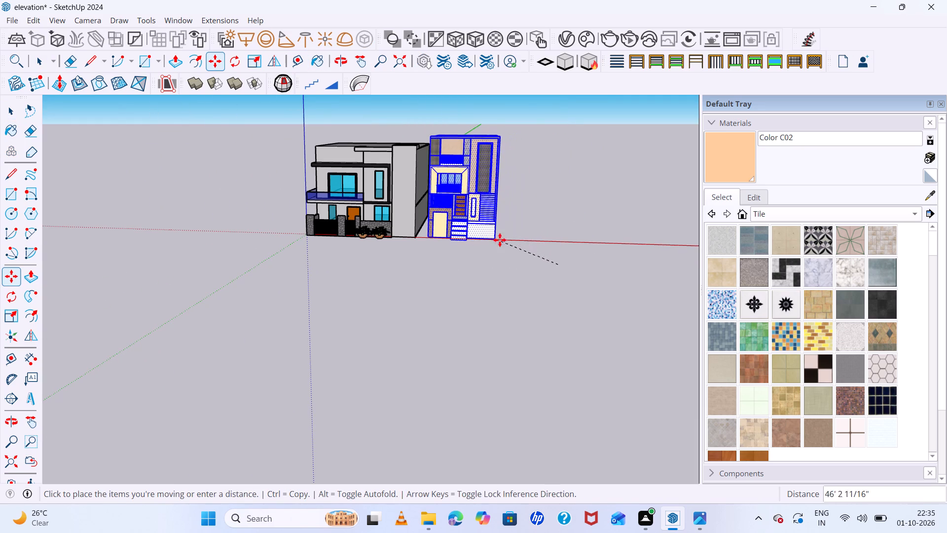
left_click(516, 238)
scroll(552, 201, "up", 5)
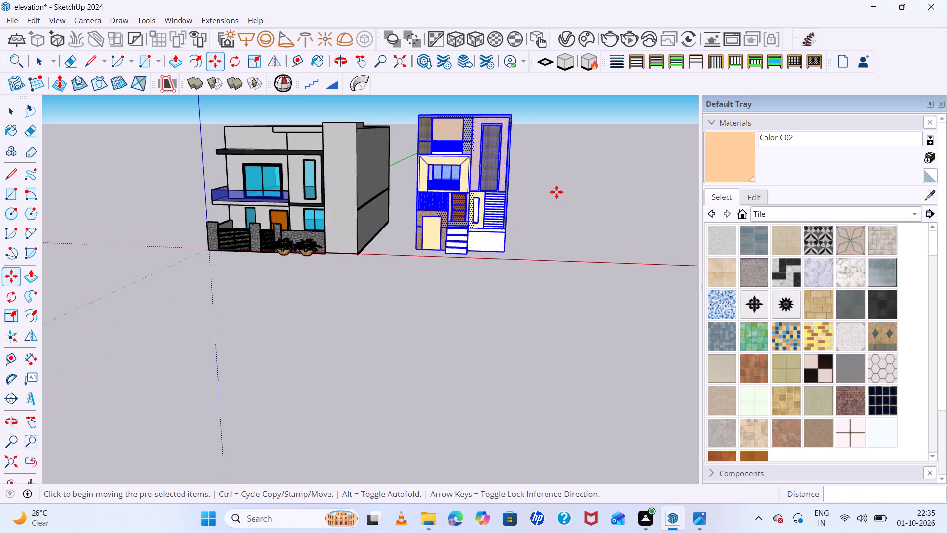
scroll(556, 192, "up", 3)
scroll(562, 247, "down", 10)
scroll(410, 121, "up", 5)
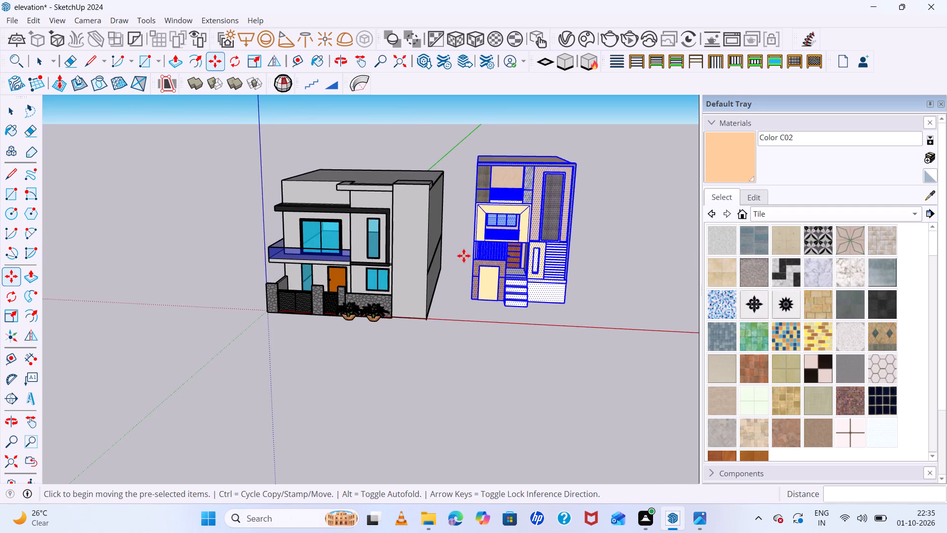
Deselect the three-storey house and check its placement beside the two-storey house from the front.
middle_click_drag(481, 219, 487, 173)
key("v")
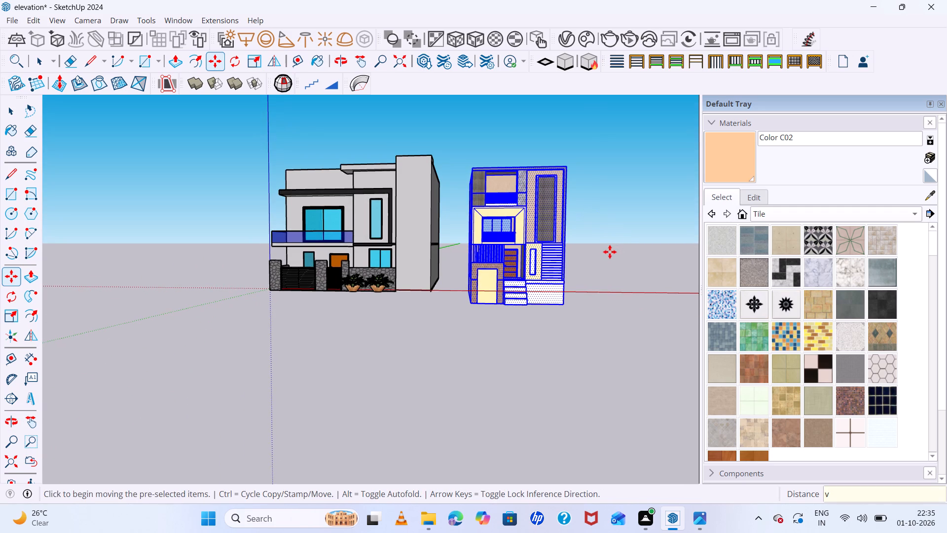
type("b")
key("space")
left_click(608, 254)
scroll(583, 254, "up", 3)
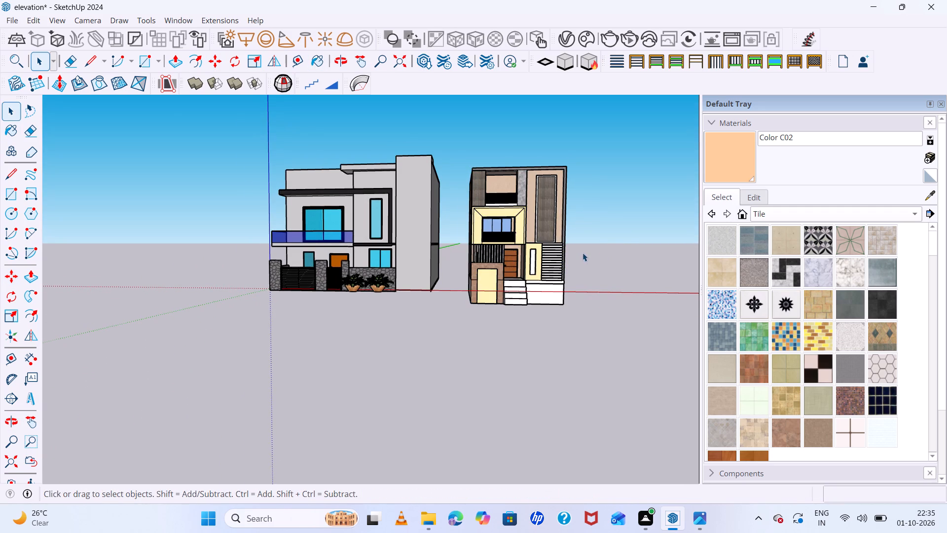
scroll(583, 253, "up", 7)
middle_click_drag(580, 236, 581, 277)
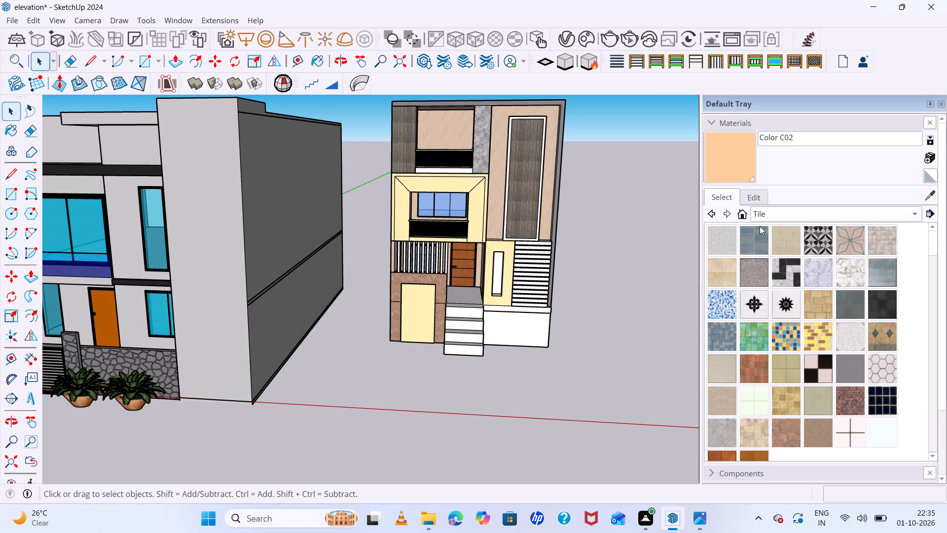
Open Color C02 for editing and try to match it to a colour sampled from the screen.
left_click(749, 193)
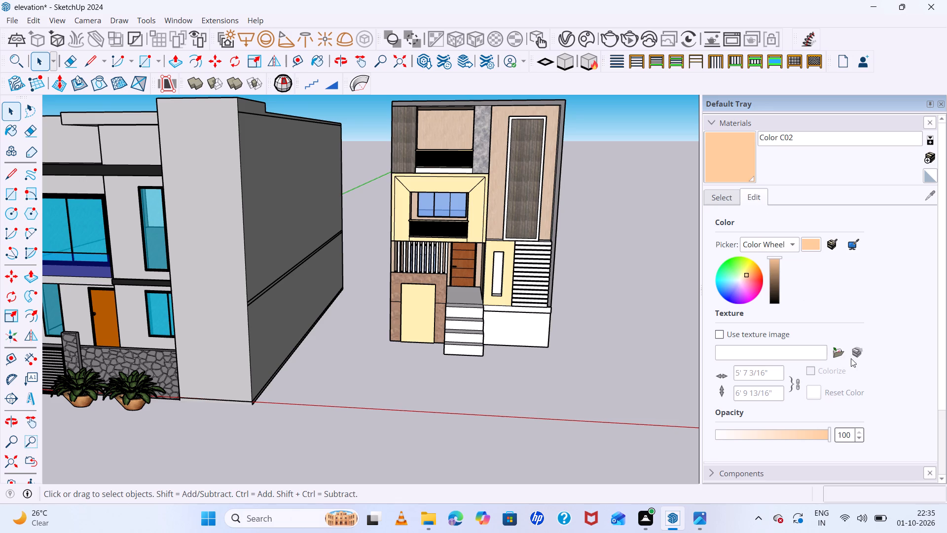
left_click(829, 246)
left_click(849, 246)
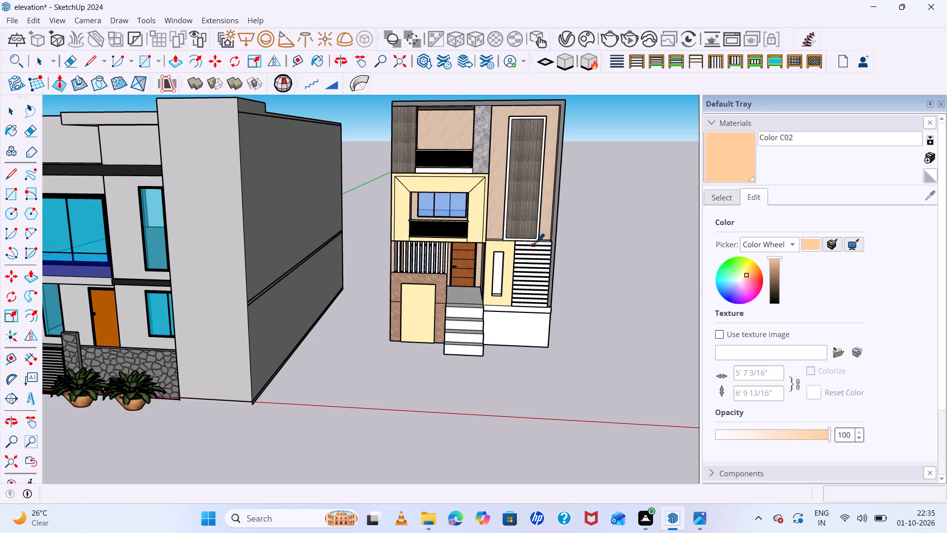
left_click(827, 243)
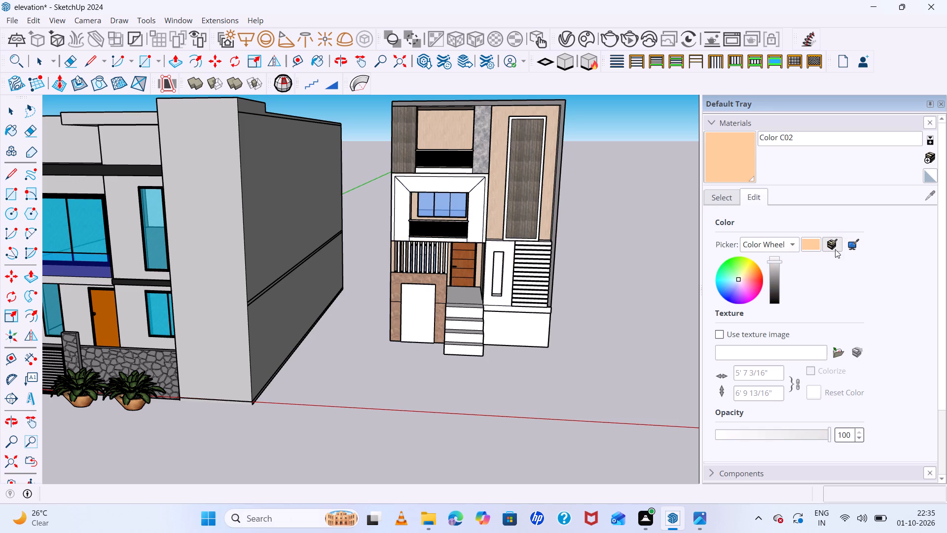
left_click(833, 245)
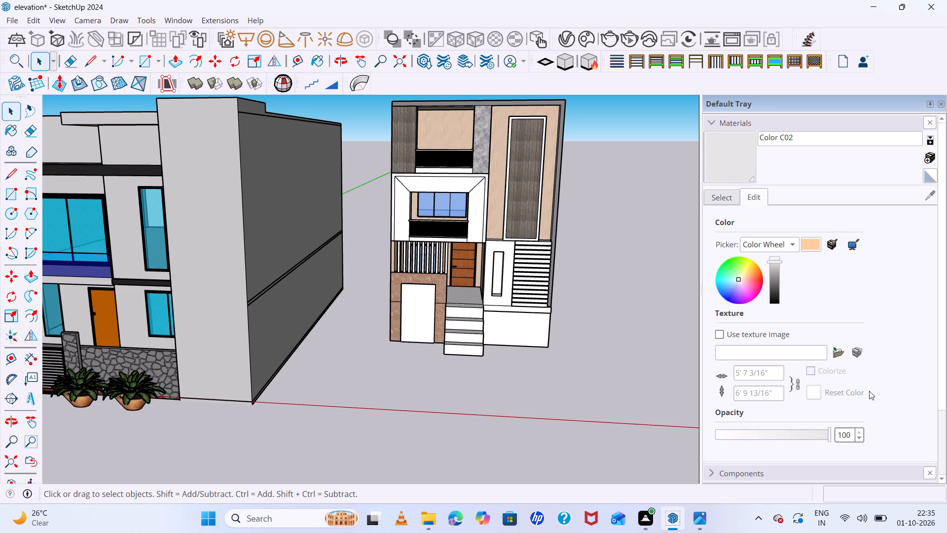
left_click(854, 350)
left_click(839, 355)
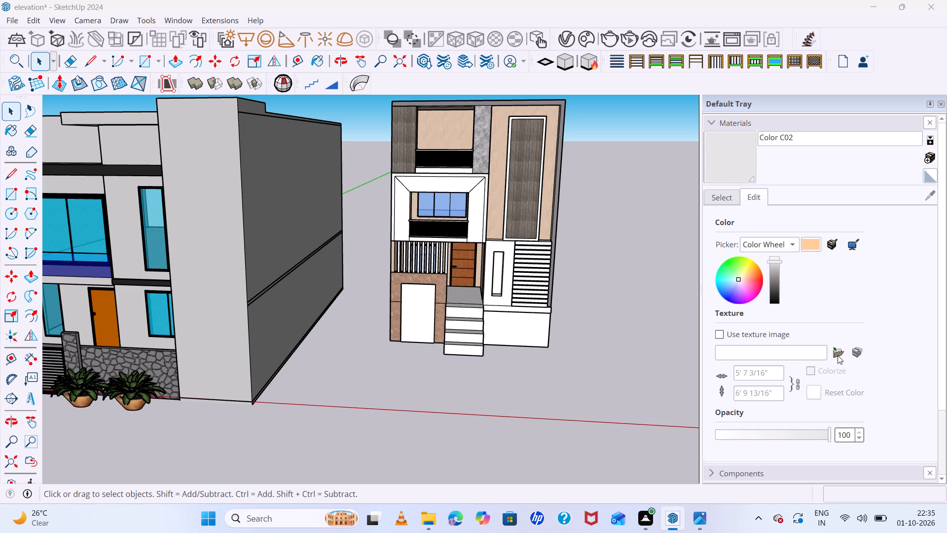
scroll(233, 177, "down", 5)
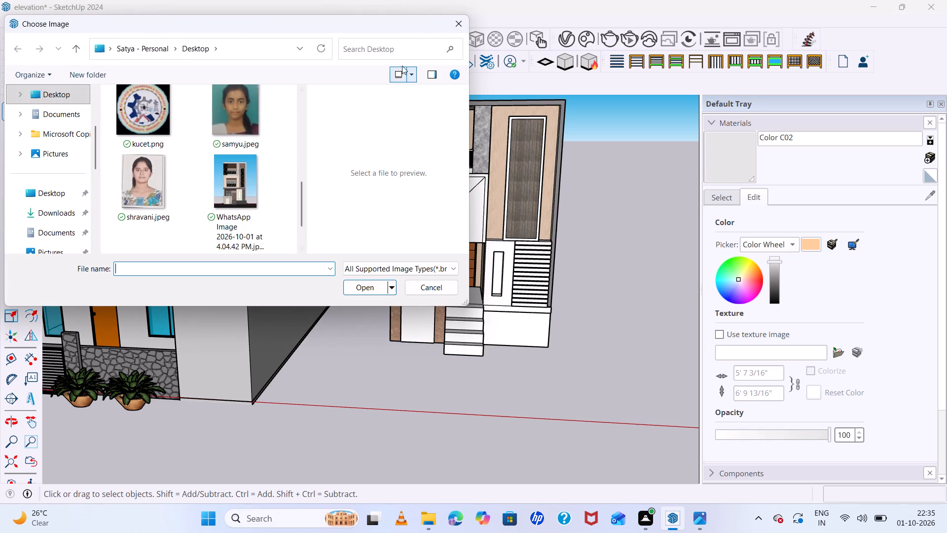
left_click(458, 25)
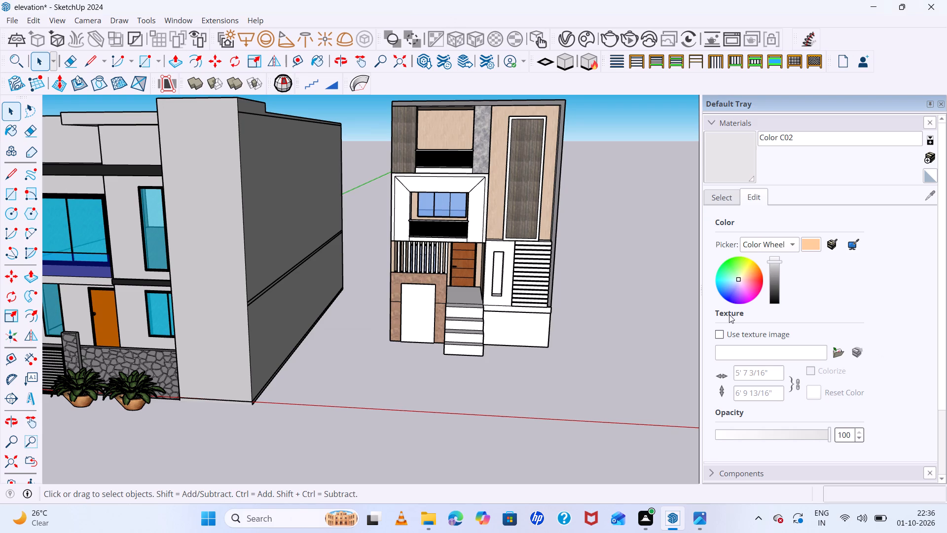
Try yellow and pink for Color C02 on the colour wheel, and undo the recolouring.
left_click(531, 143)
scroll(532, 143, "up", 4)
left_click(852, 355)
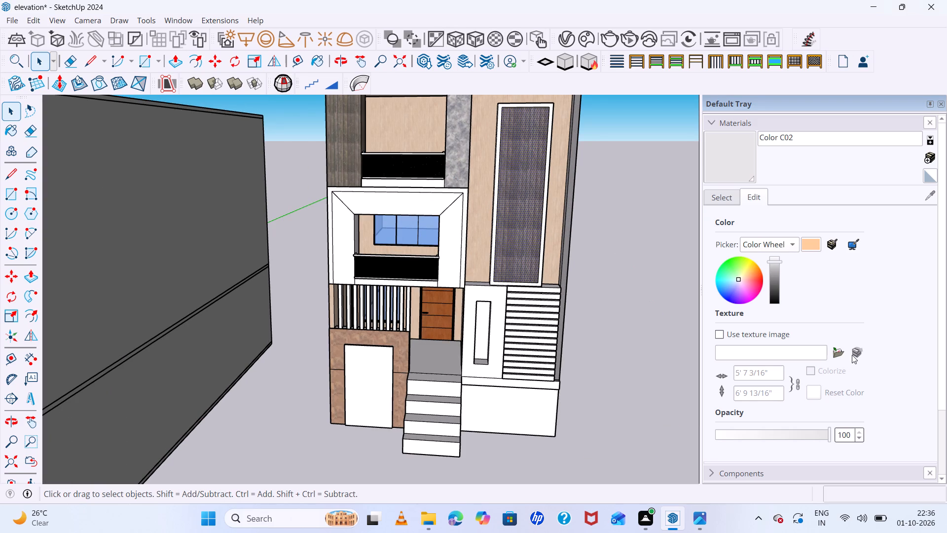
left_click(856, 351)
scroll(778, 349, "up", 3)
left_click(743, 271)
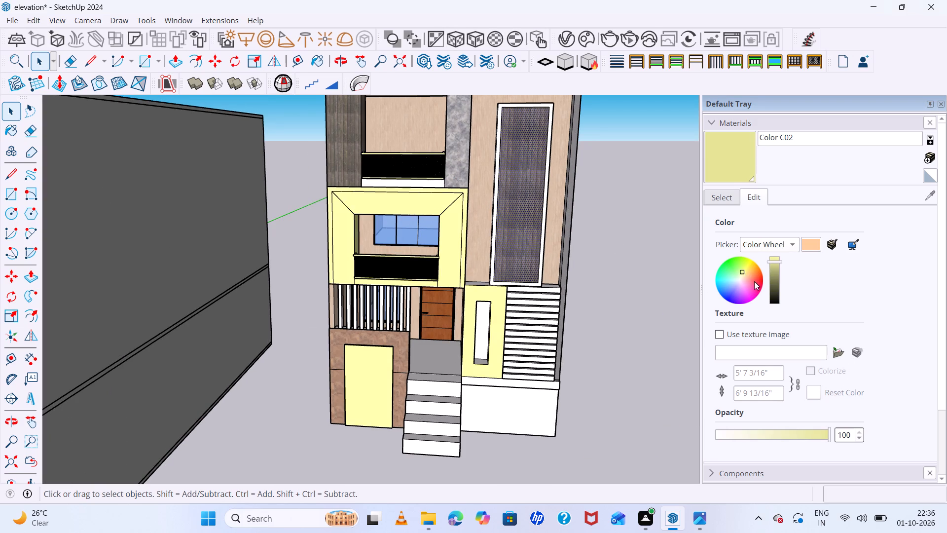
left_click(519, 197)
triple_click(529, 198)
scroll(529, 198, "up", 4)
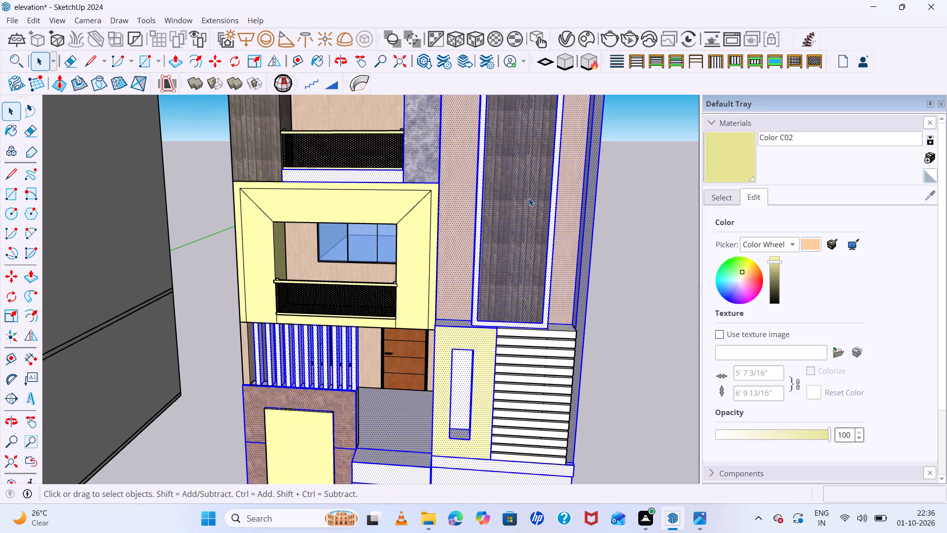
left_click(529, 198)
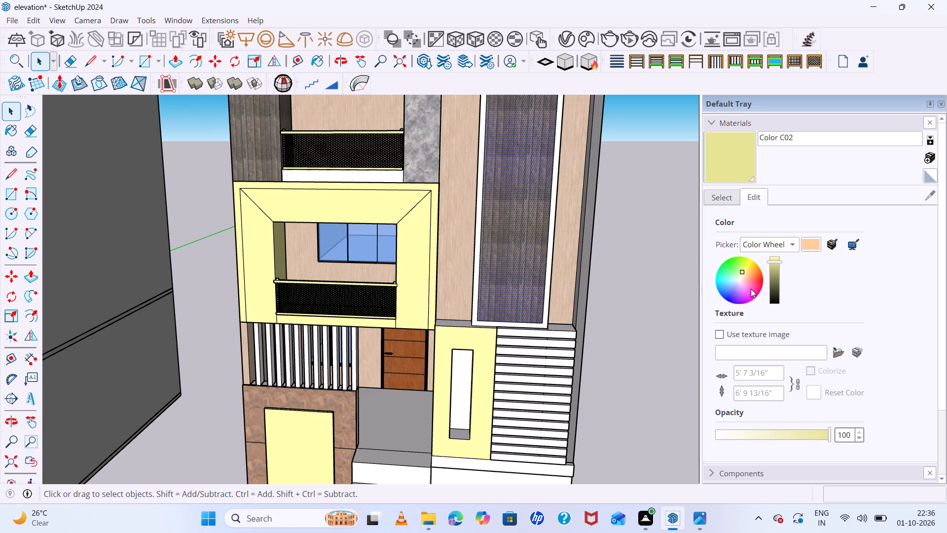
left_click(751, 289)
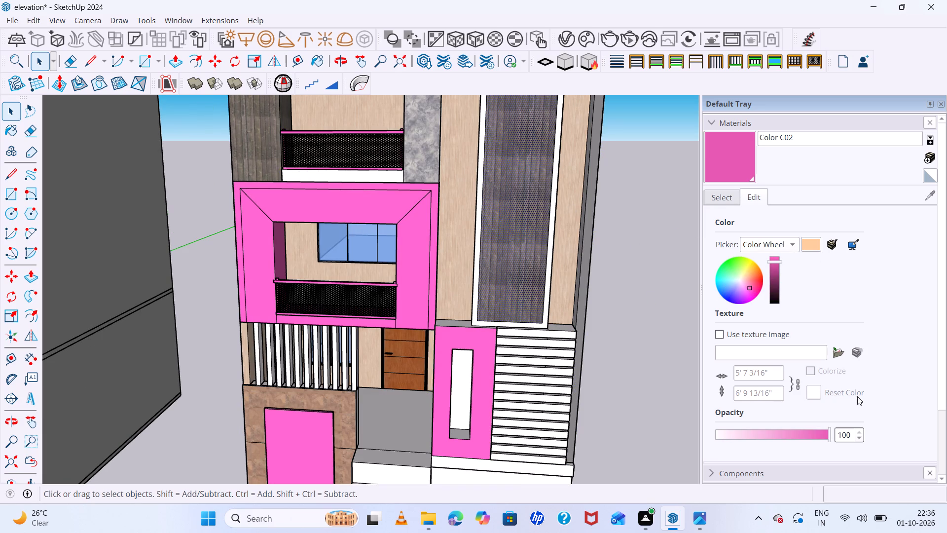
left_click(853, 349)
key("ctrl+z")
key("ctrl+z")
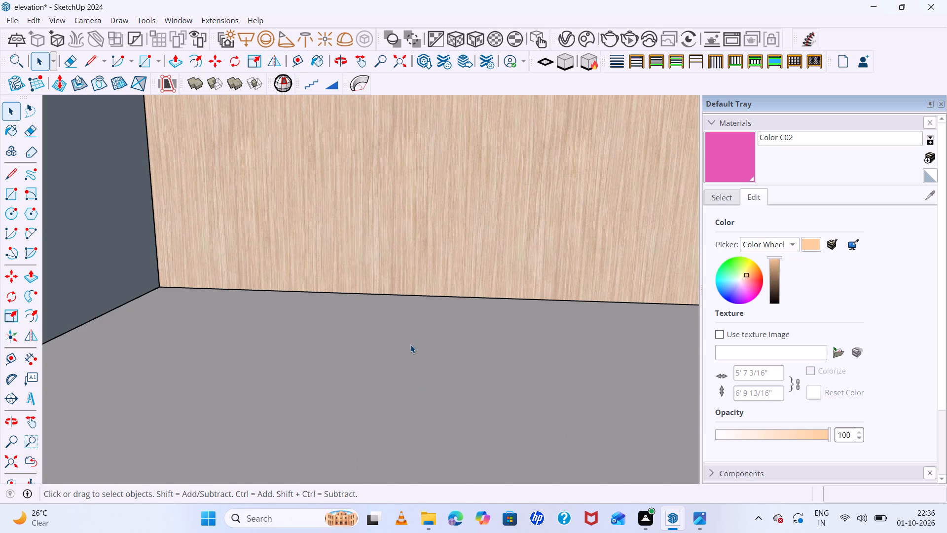
Select the stone panel beside the top-floor balcony and choose the Concrete Tile material from the Tile collection.
scroll(410, 344, "down", 20)
scroll(410, 344, "down", 13)
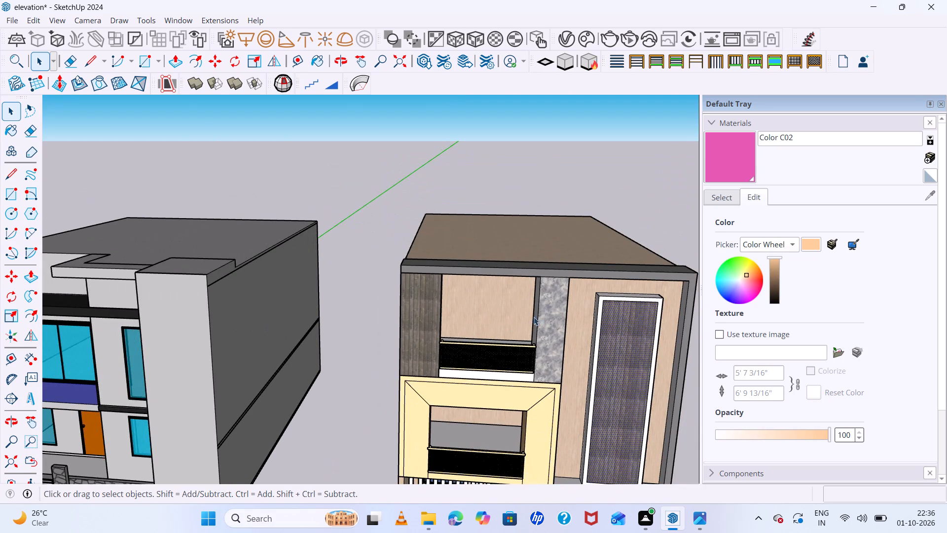
left_click(549, 314)
scroll(561, 311, "up", 5)
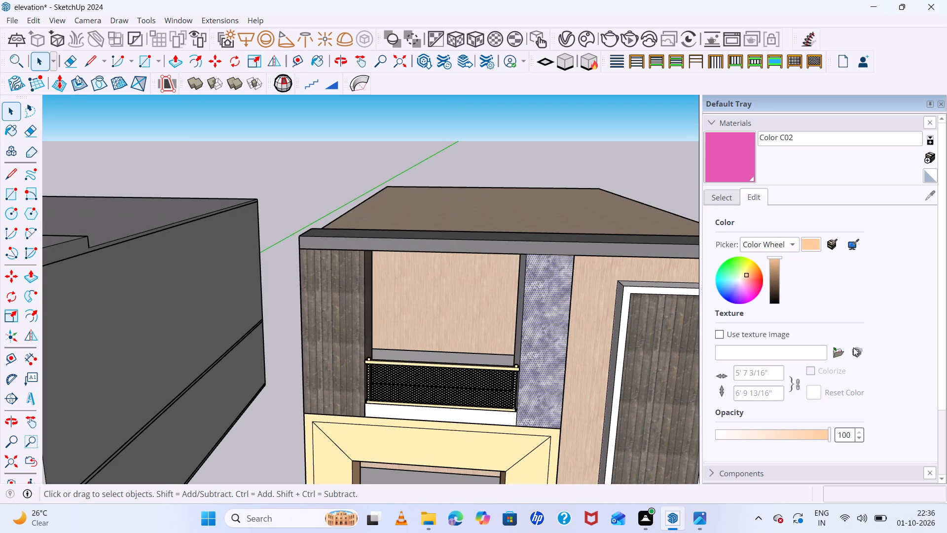
left_click(859, 352)
left_click(732, 201)
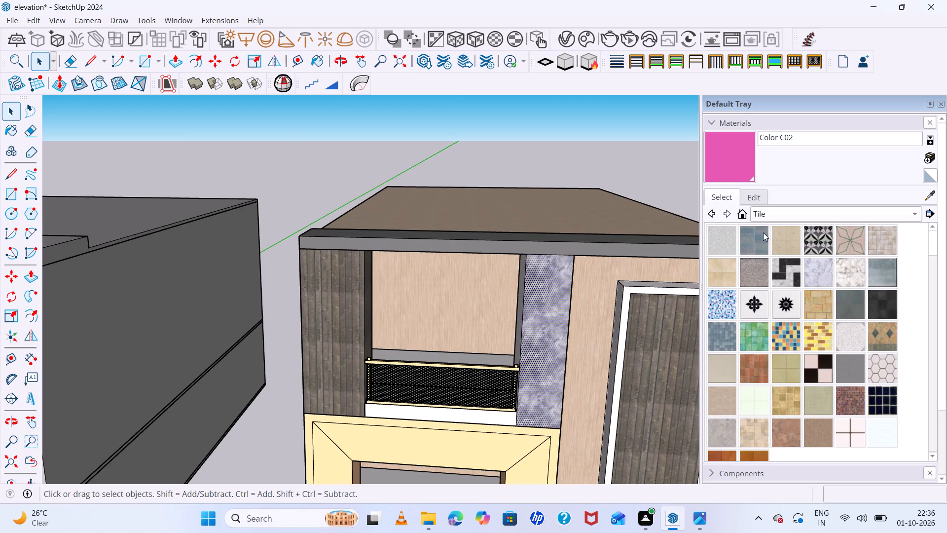
left_click(772, 242)
left_click(762, 193)
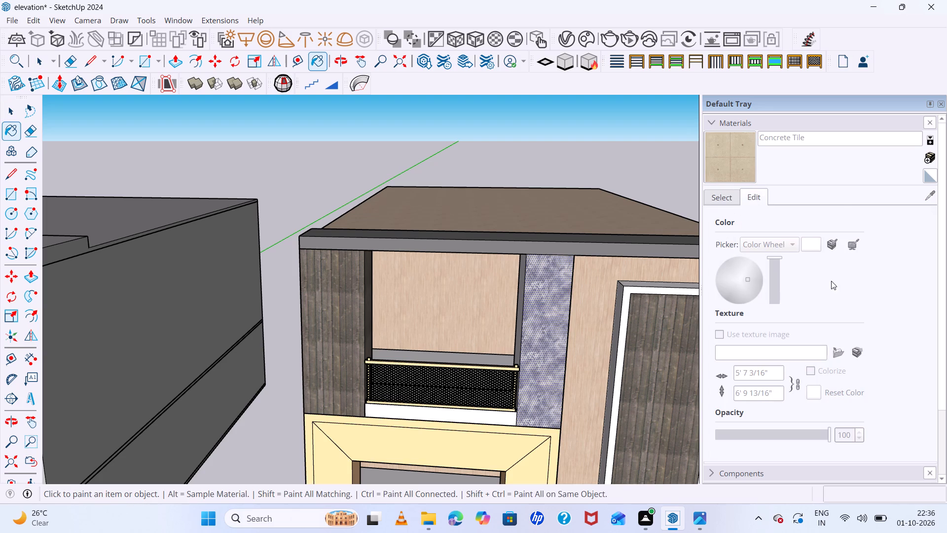
left_click(722, 196)
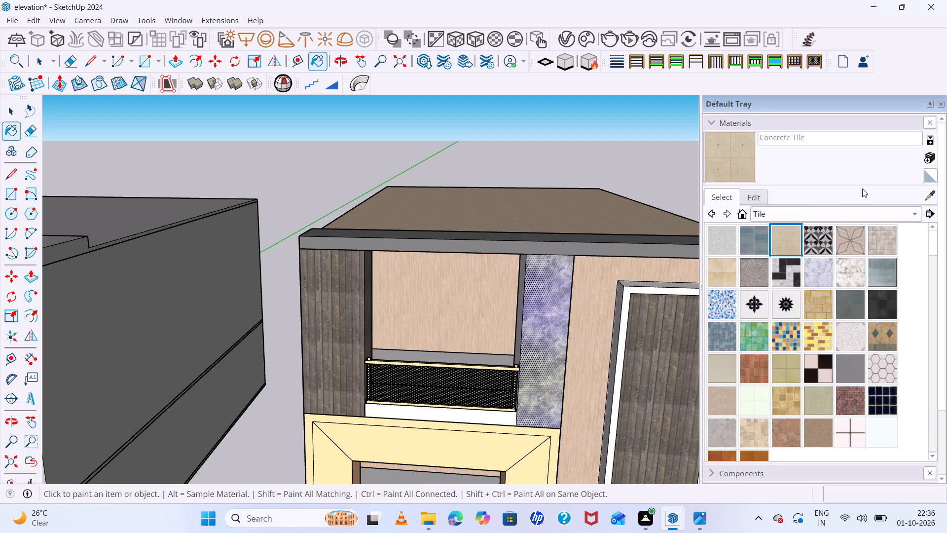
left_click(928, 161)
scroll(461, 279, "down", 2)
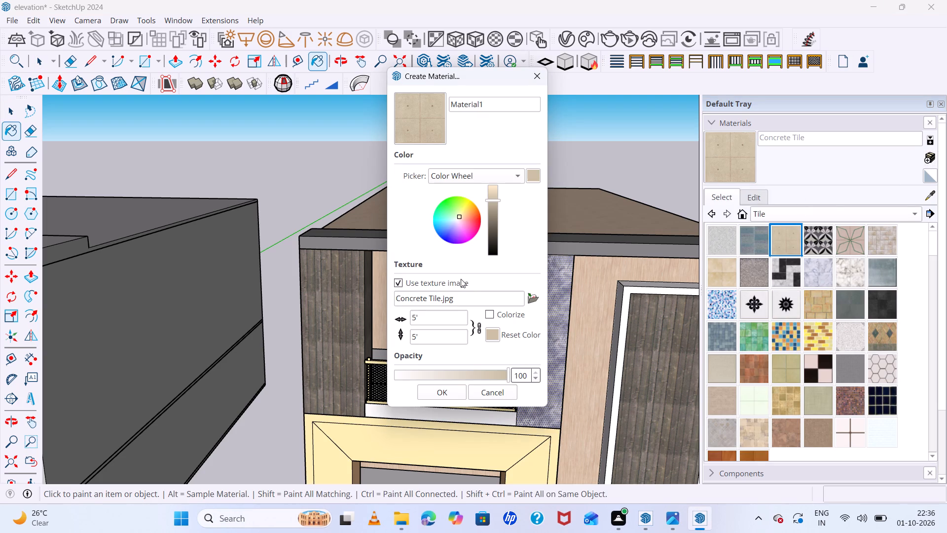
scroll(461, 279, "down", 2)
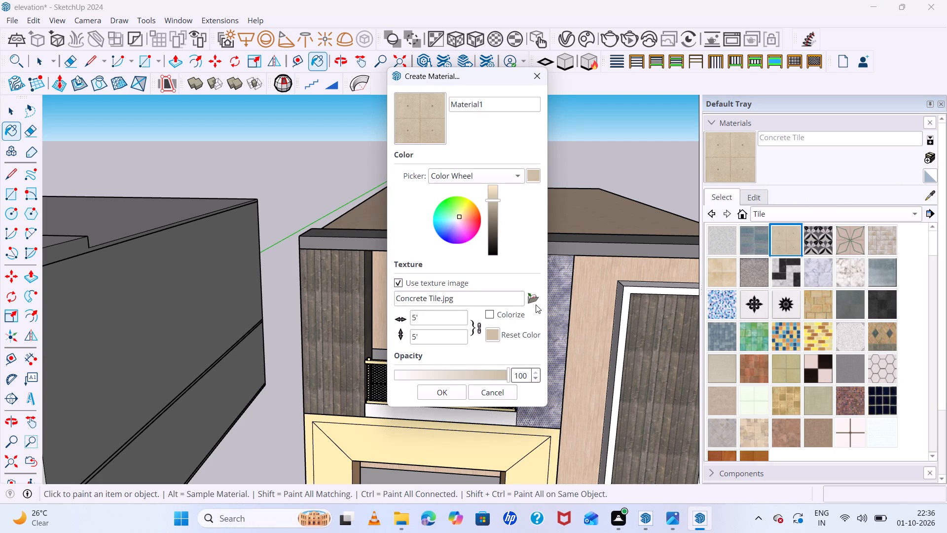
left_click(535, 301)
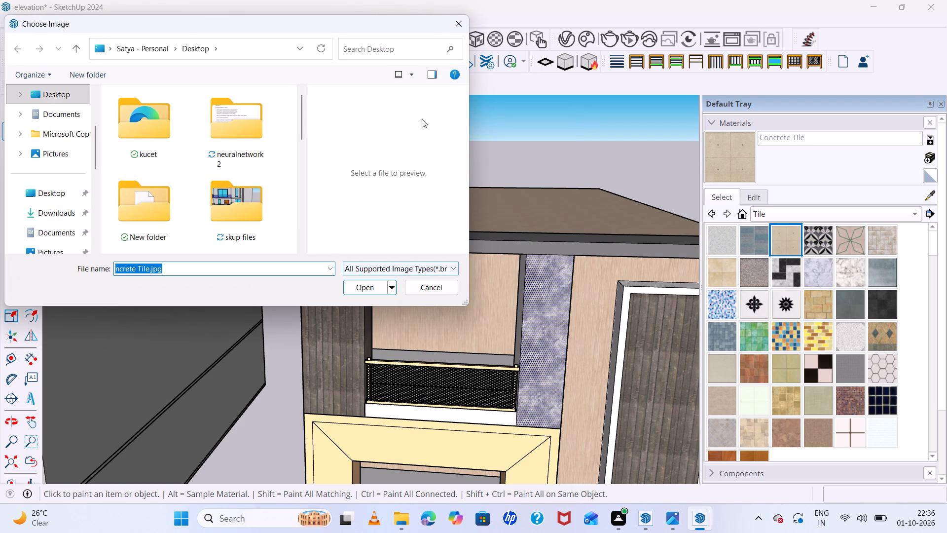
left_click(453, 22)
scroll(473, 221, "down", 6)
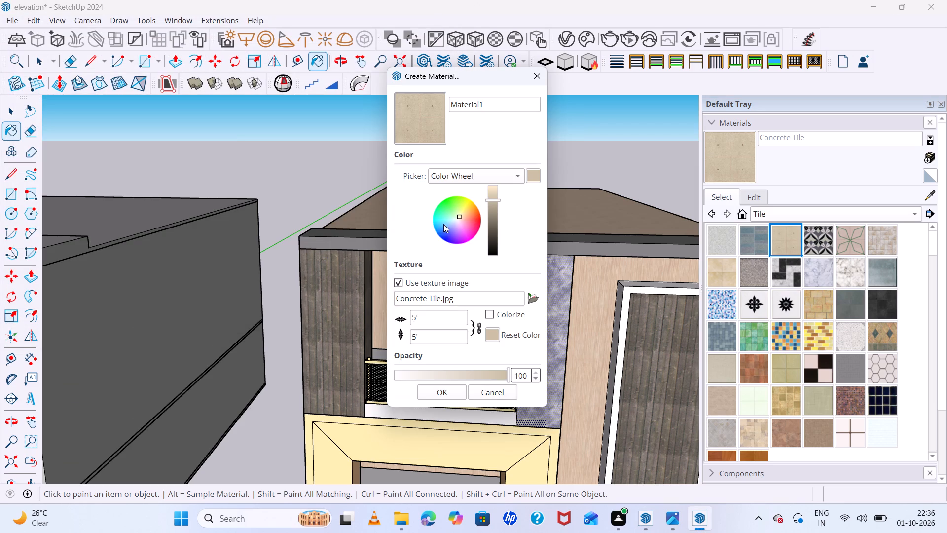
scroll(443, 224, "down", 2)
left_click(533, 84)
Paint the side wall of the entrance porch, next to the slotted ground-floor wall, with Concrete Tile.
scroll(518, 183, "down", 6)
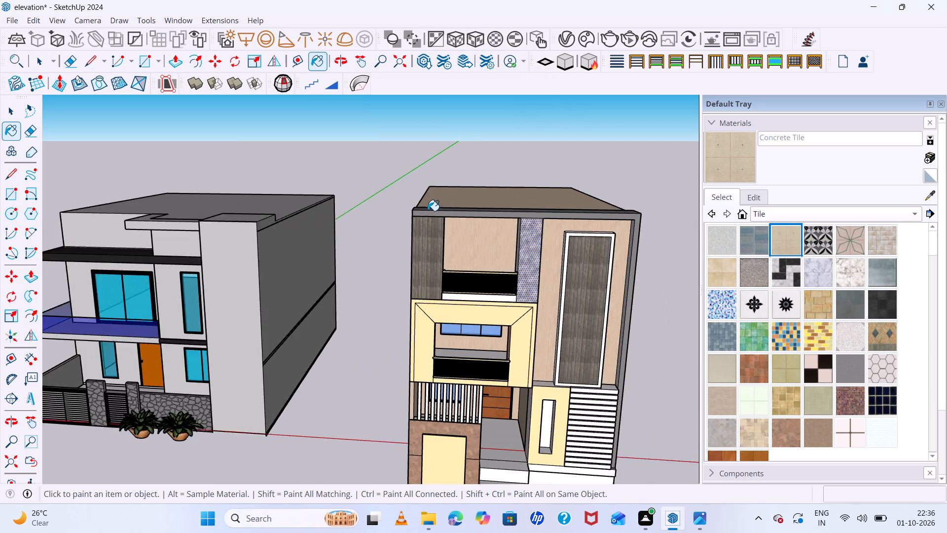
scroll(428, 211, "down", 7)
scroll(510, 279, "down", 1)
middle_click_drag(519, 291, 534, 247)
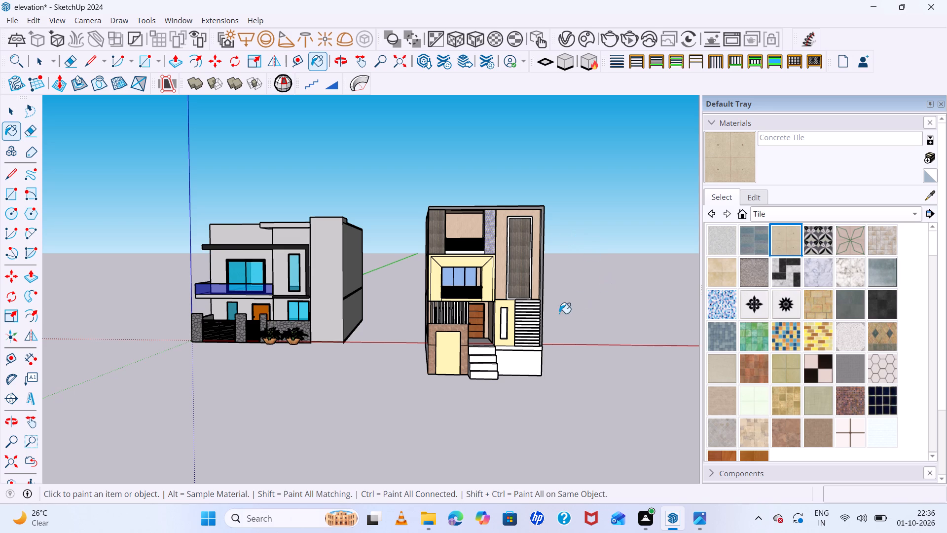
middle_click_drag(548, 318, 493, 336)
scroll(471, 345, "up", 11)
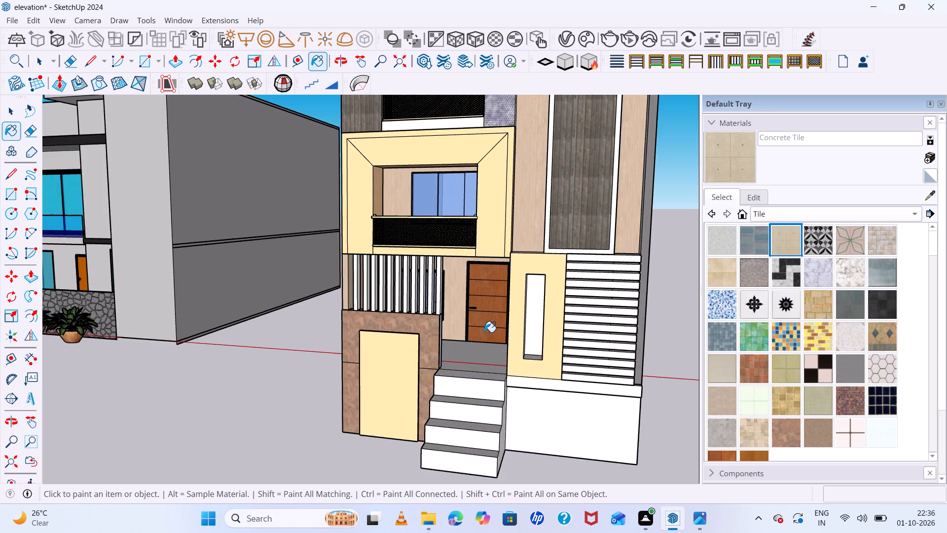
scroll(485, 332, "up", 5)
middle_click_drag(489, 331, 400, 342)
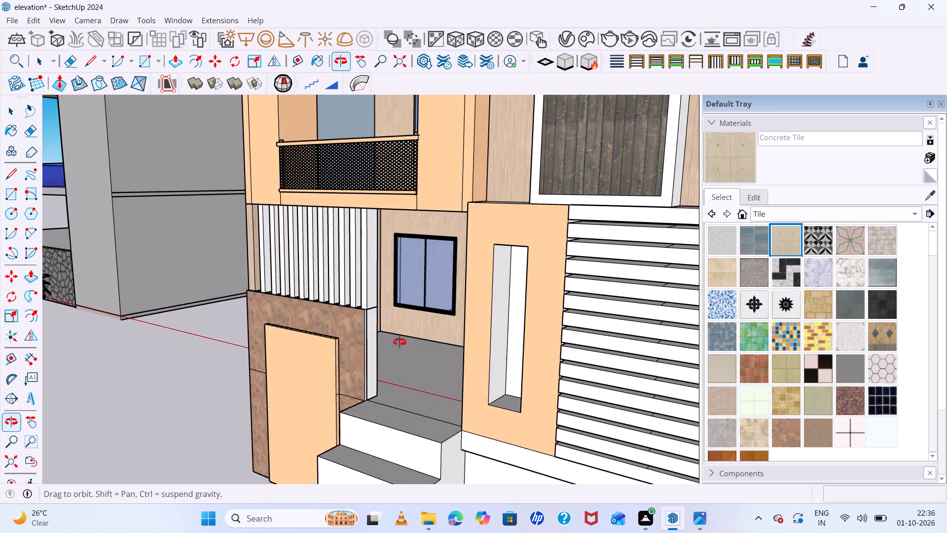
middle_click_drag(400, 342, 528, 311)
scroll(528, 311, "up", 1)
scroll(528, 311, "down", 3)
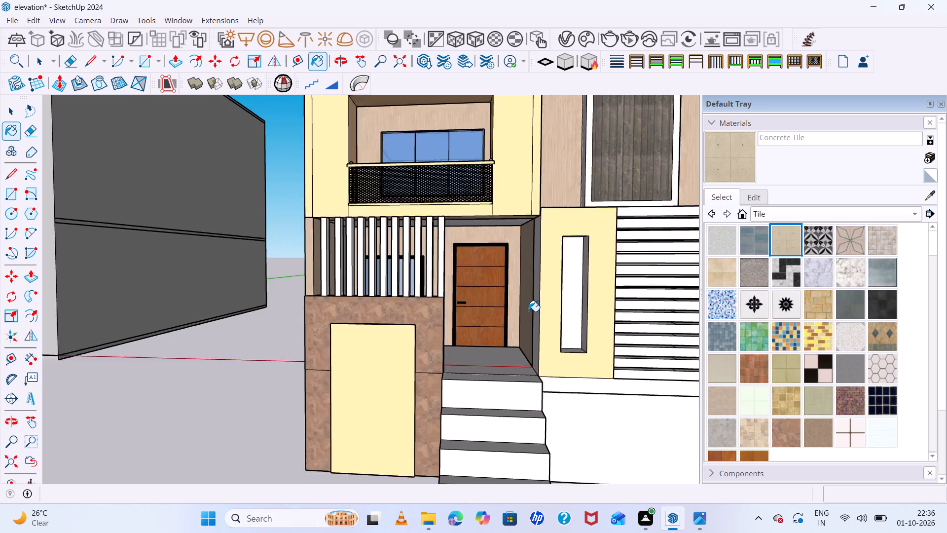
scroll(528, 311, "down", 9)
middle_click_drag(586, 323, 712, 336)
scroll(712, 334, "down", 1)
scroll(528, 313, "up", 2)
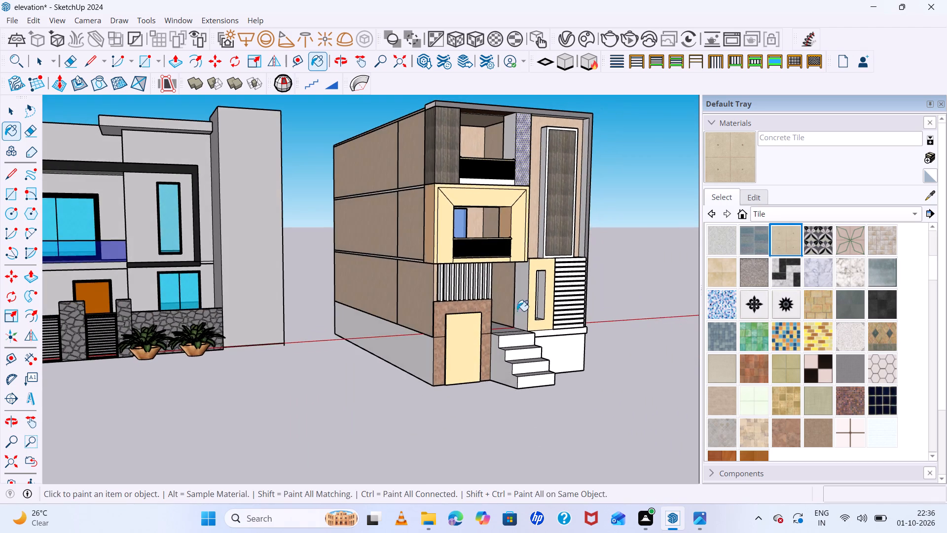
scroll(517, 311, "up", 4)
left_click(535, 299)
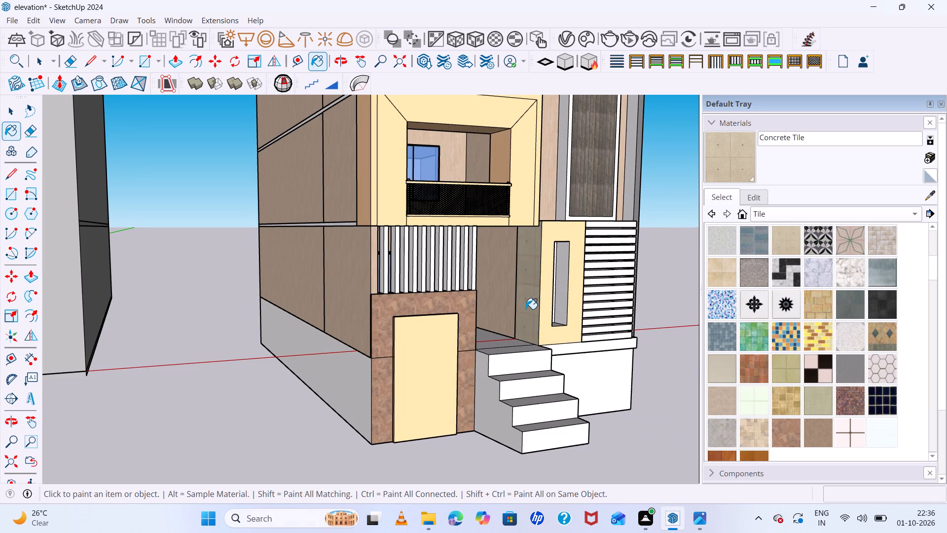
Undo the Concrete Tile on the porch side wall and repaint that wall with Formica Laminate Light sampled from the neighbouring wall.
key("ctrl+z")
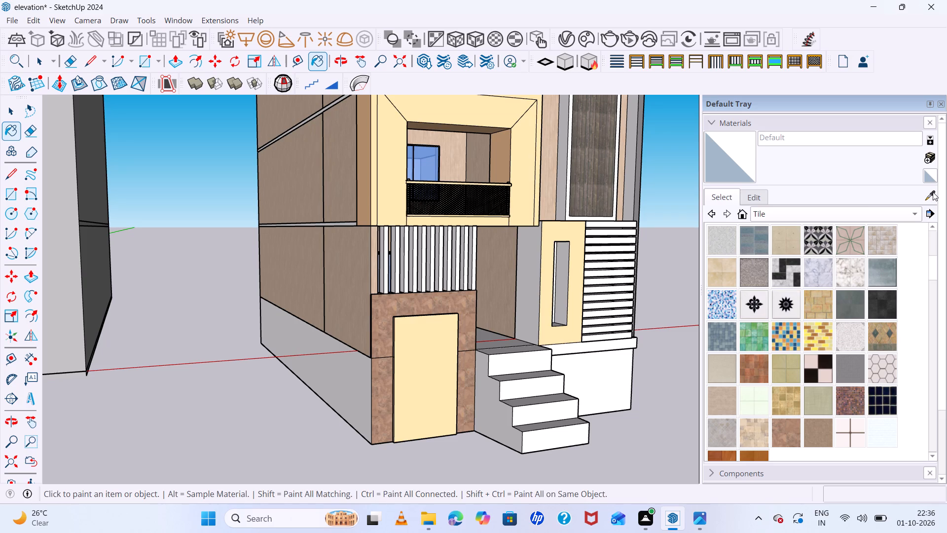
left_click(933, 192)
left_click(505, 276)
left_click(536, 287)
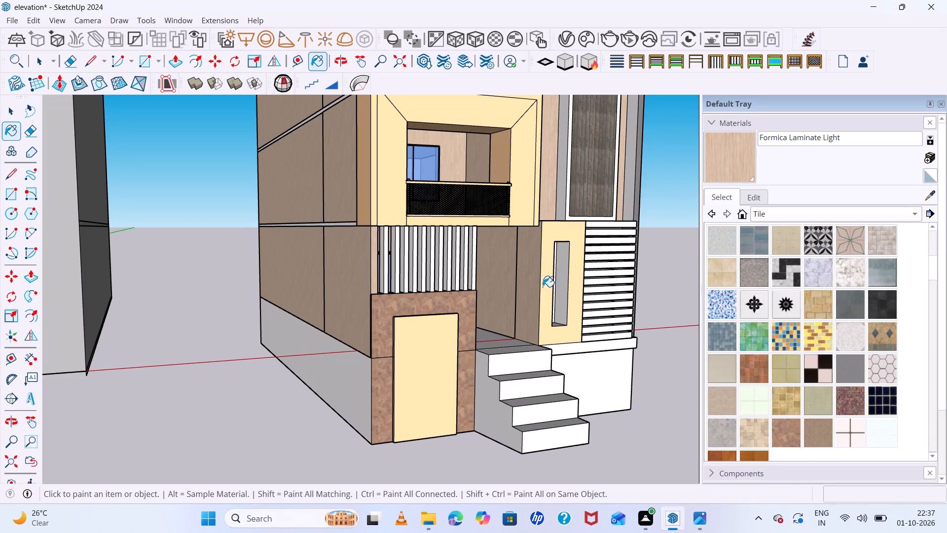
Paint the recess of the vertical slot in the ground-floor cream wall with Formica Laminate Light.
left_click(565, 287)
middle_click_drag(580, 296, 427, 320)
scroll(451, 317, "down", 1)
scroll(508, 310, "up", 5)
left_click(550, 297)
scroll(486, 293, "down", 11)
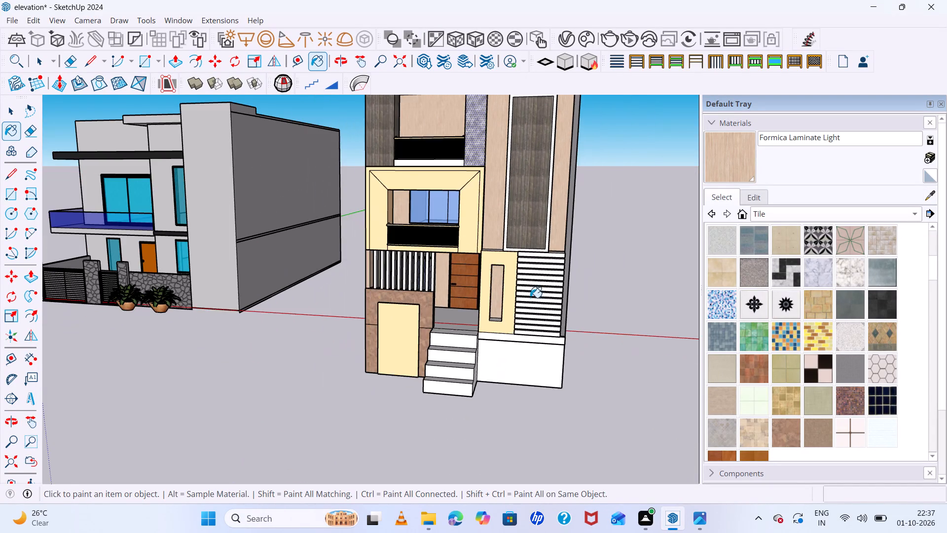
Choose dark grey Color M06 from the Colors collection and paint the horizontal ground-floor louvre slats with it.
middle_click_drag(577, 318, 594, 231)
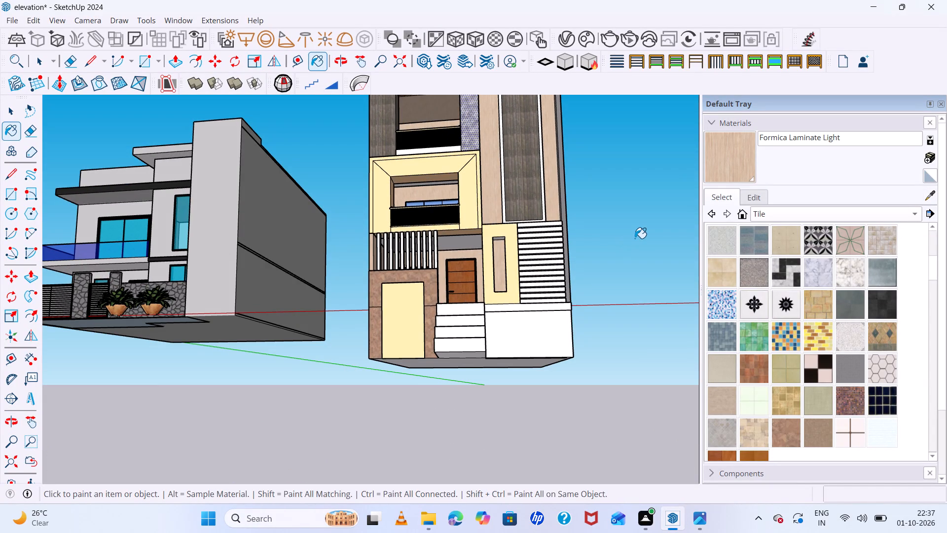
left_click(788, 218)
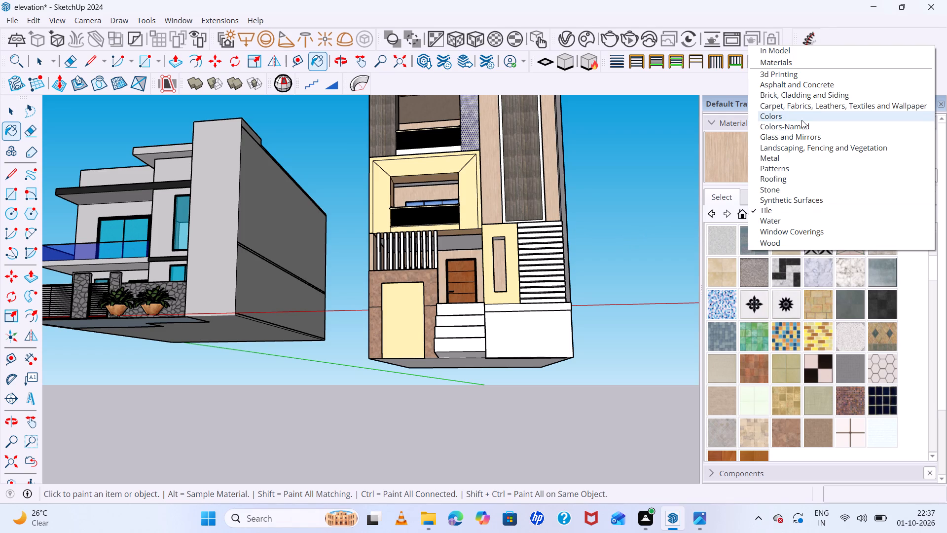
left_click(801, 120)
scroll(792, 238, "down", 4)
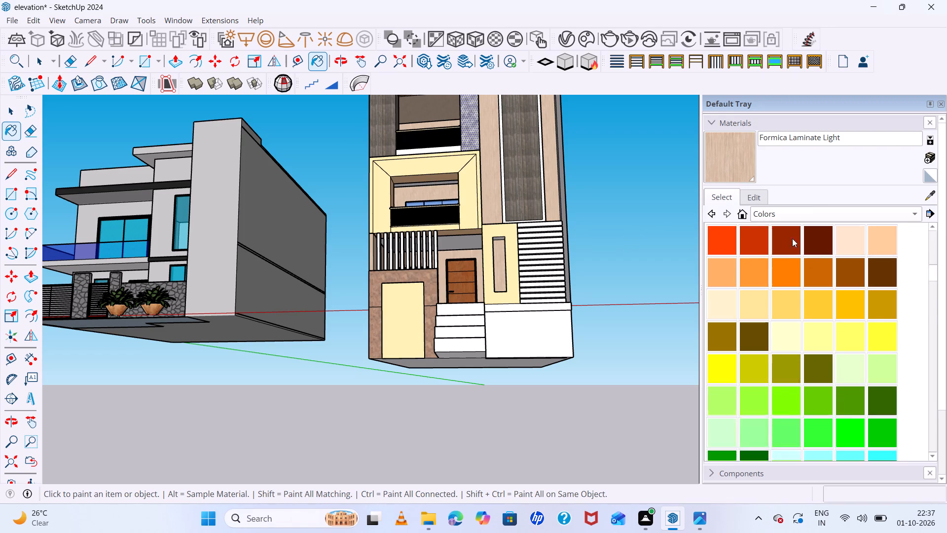
scroll(792, 238, "down", 14)
scroll(817, 276, "up", 6)
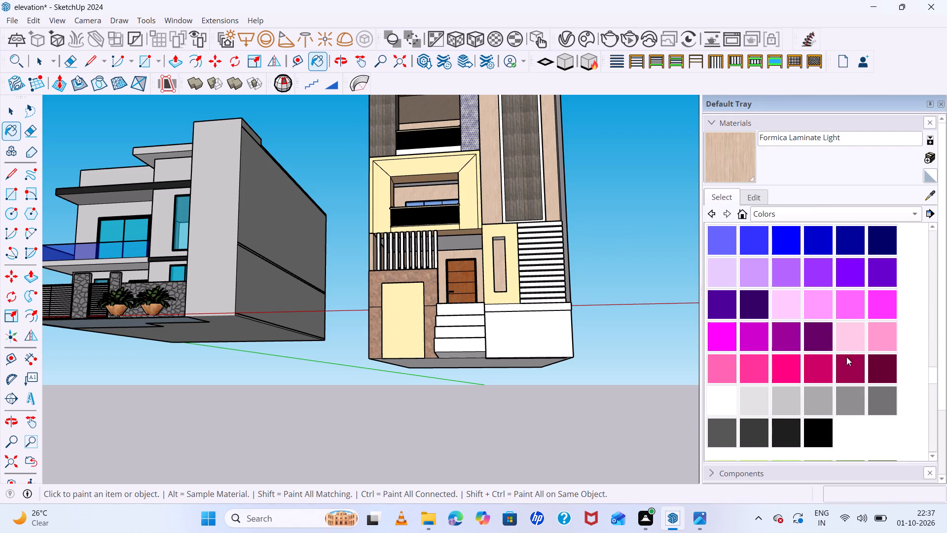
scroll(851, 396, "up", 5)
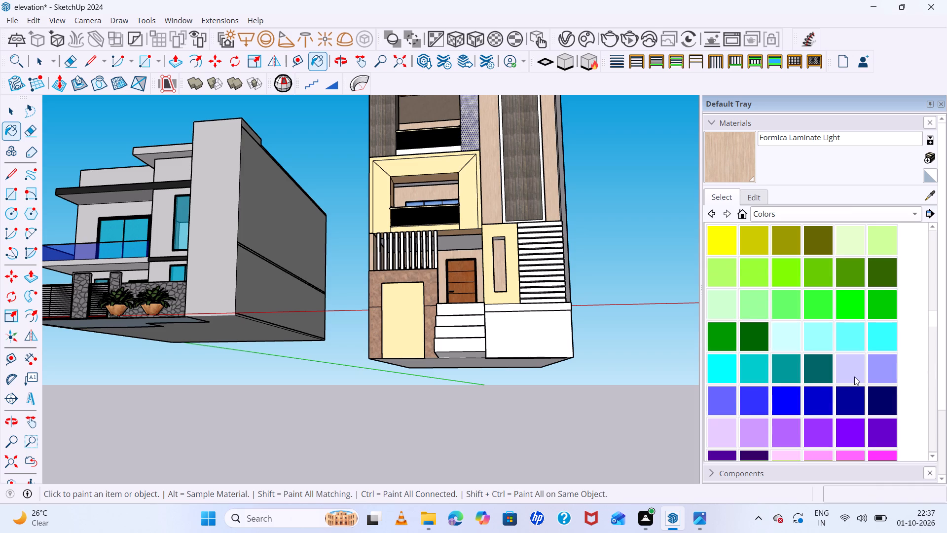
scroll(855, 377, "down", 11)
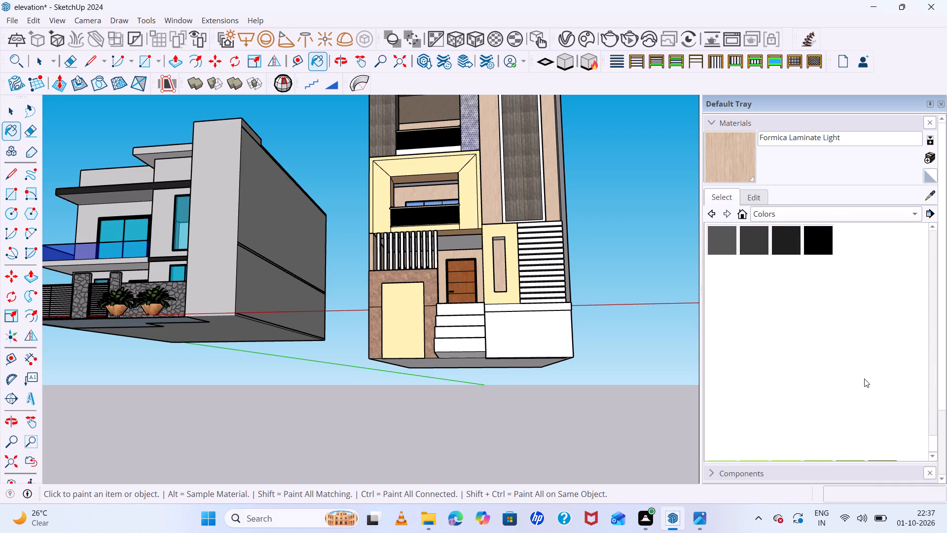
left_click(720, 240)
left_click(552, 256)
Paint all the entrance stair steps with Color M06.
scroll(553, 256, "up", 5)
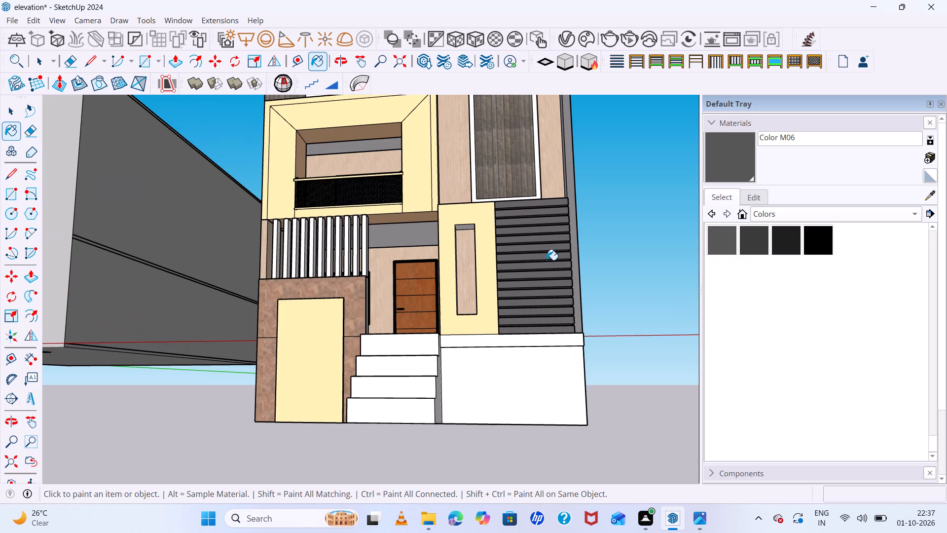
left_click(390, 387)
scroll(424, 385, "down", 5)
left_click(413, 373)
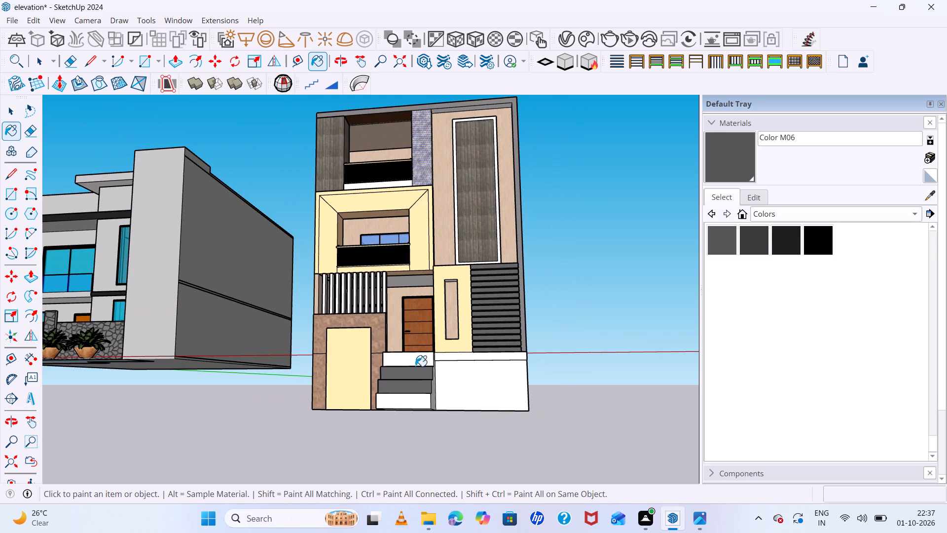
left_click(415, 363)
double_click(412, 409)
left_click(410, 402)
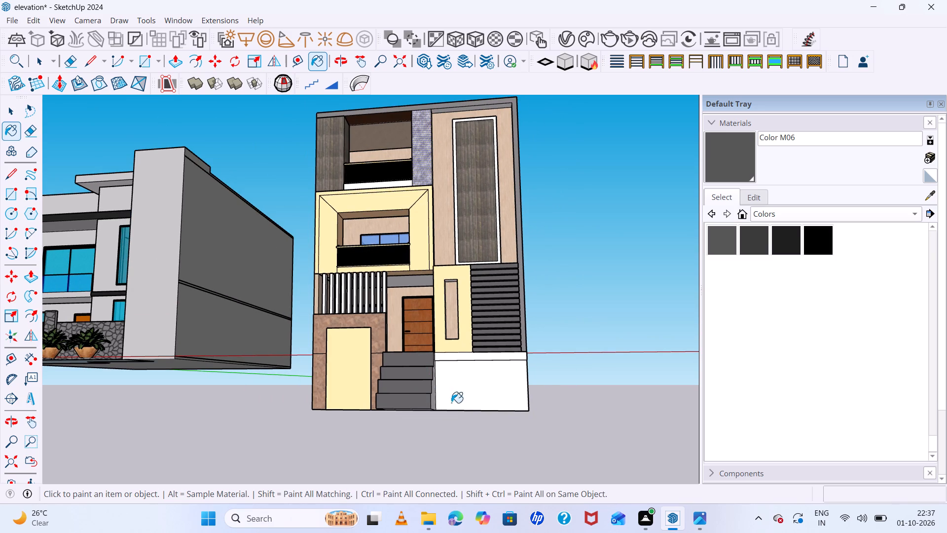
Examine the painted stairs, louvres and facade of the three-storey house from several angles.
middle_click_drag(471, 411, 535, 492)
scroll(430, 370, "up", 10)
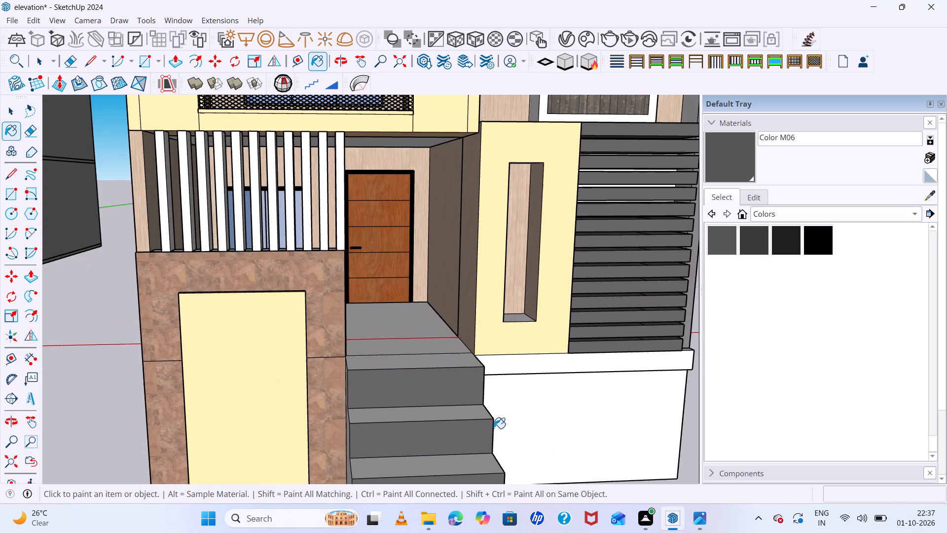
middle_click_drag(447, 418, 266, 404)
scroll(361, 392, "down", 12)
scroll(546, 312, "down", 6)
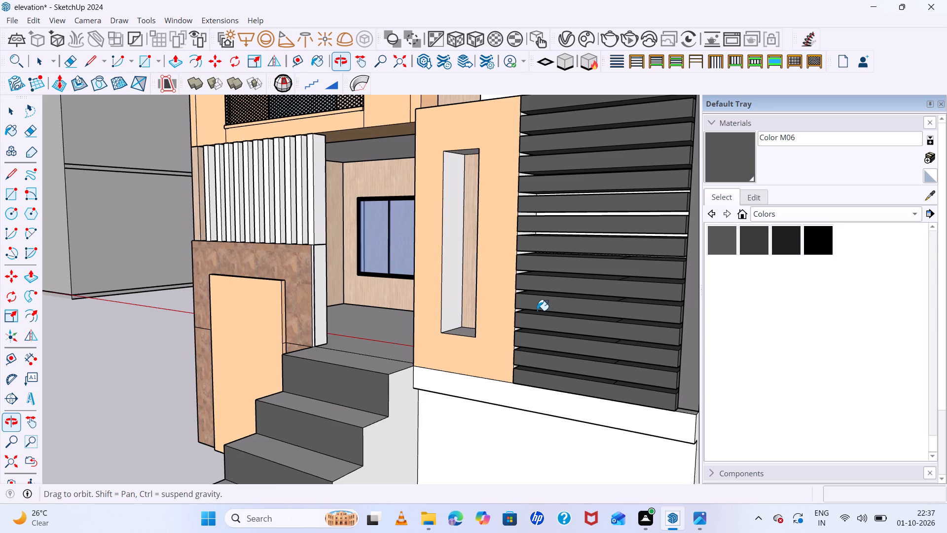
scroll(547, 305, "down", 16)
scroll(525, 316, "down", 6)
middle_click_drag(541, 353, 623, 368)
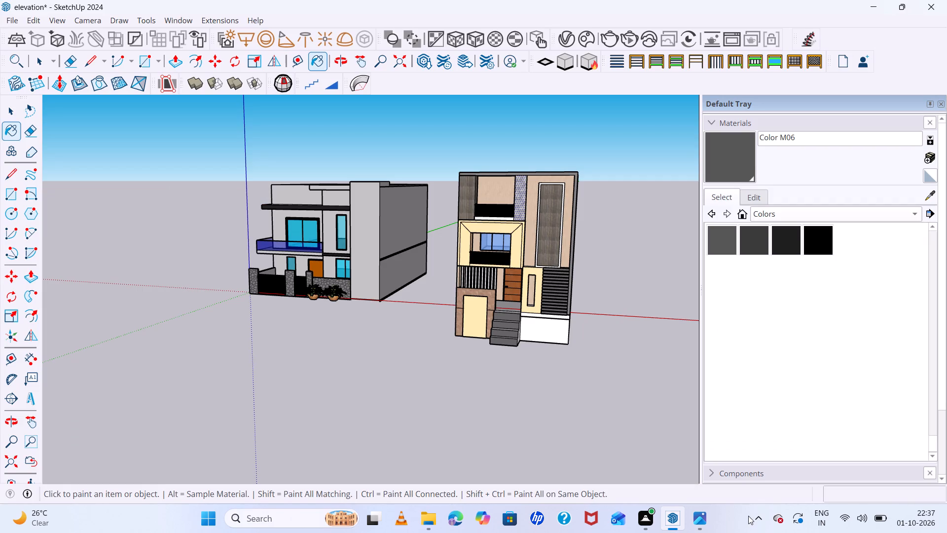
scroll(514, 320, "up", 7)
middle_click_drag(471, 357, 552, 363)
scroll(657, 258, "up", 6)
middle_click_drag(645, 297, 643, 294)
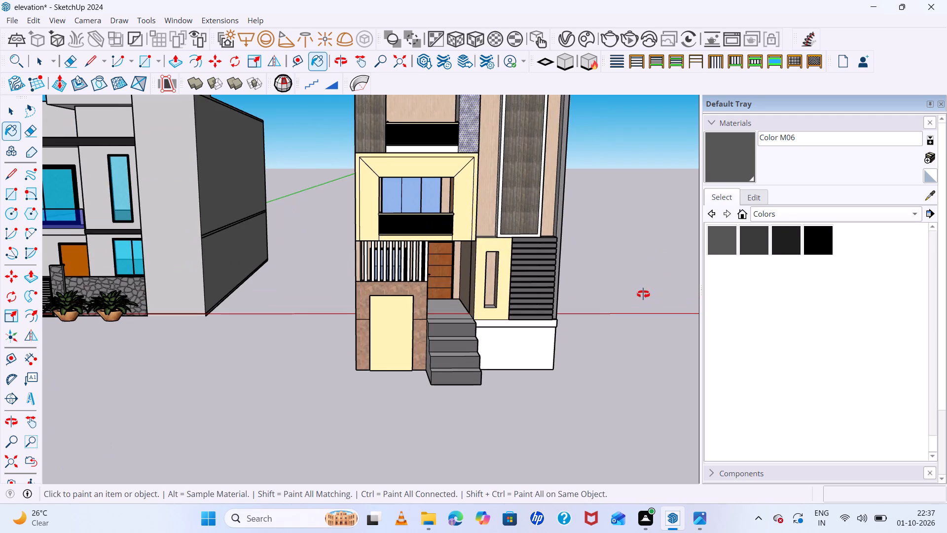
middle_click_drag(643, 294, 642, 288)
scroll(640, 285, "down", 13)
scroll(667, 169, "up", 11)
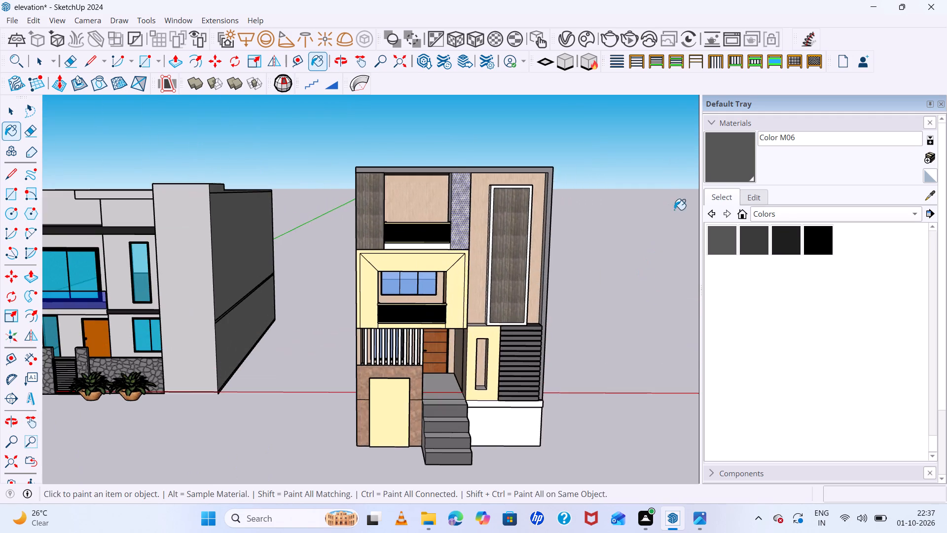
middle_click_drag(673, 204, 665, 176)
scroll(595, 250, "up", 6)
scroll(599, 250, "down", 6)
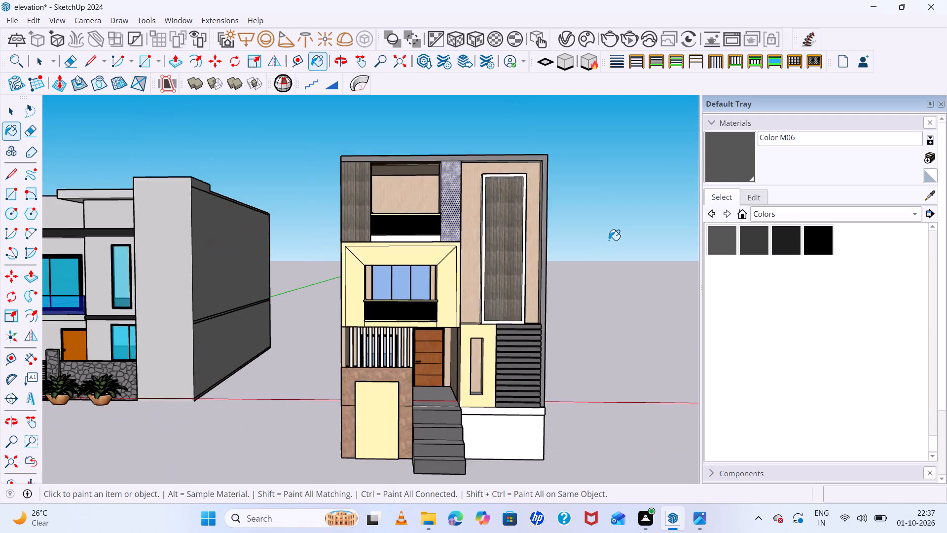
Select the whole three-storey house and move it farther from the two-storey house, with its base near the red axis.
scroll(609, 240, "down", 6)
key("space")
left_click_drag(605, 160, 391, 396)
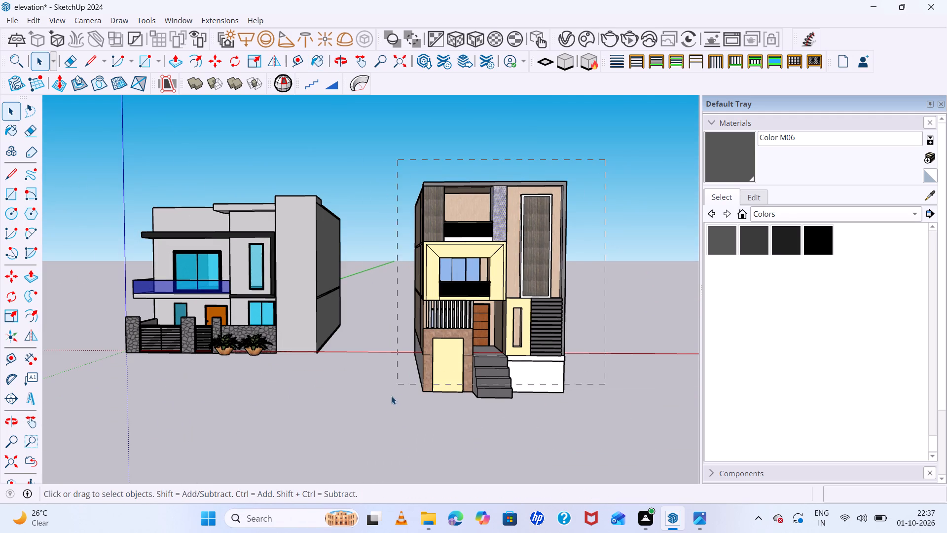
left_click_drag(391, 396, 387, 404)
key("m")
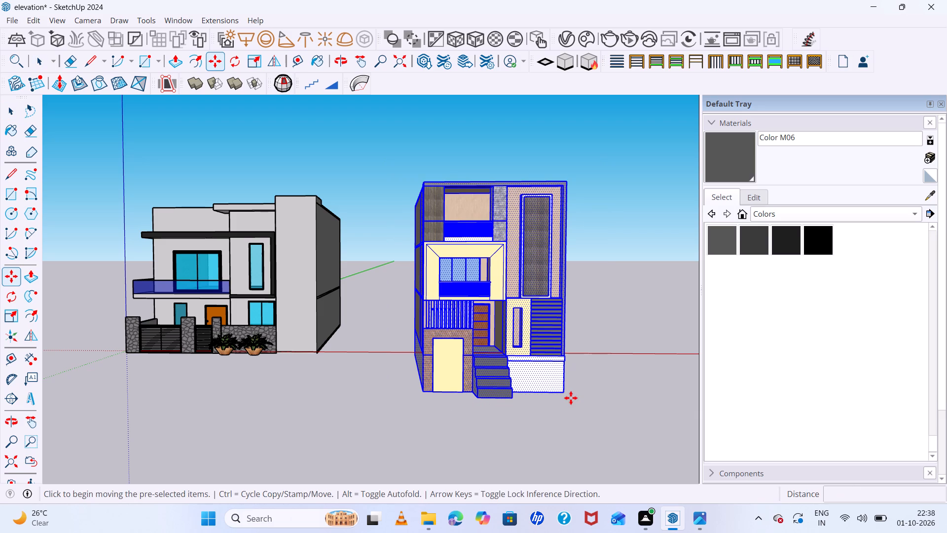
left_click_drag(570, 398, 577, 392)
scroll(617, 341, "down", 19)
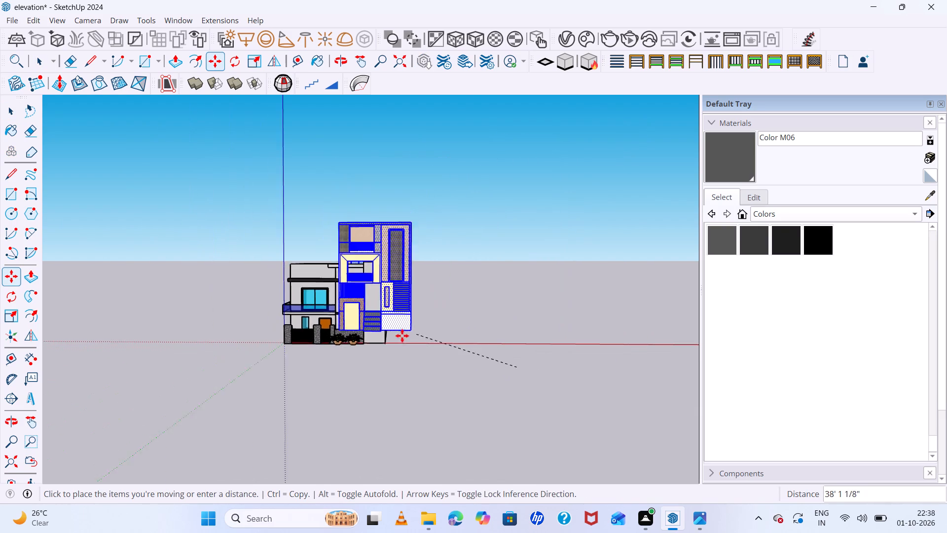
scroll(645, 351, "up", 12)
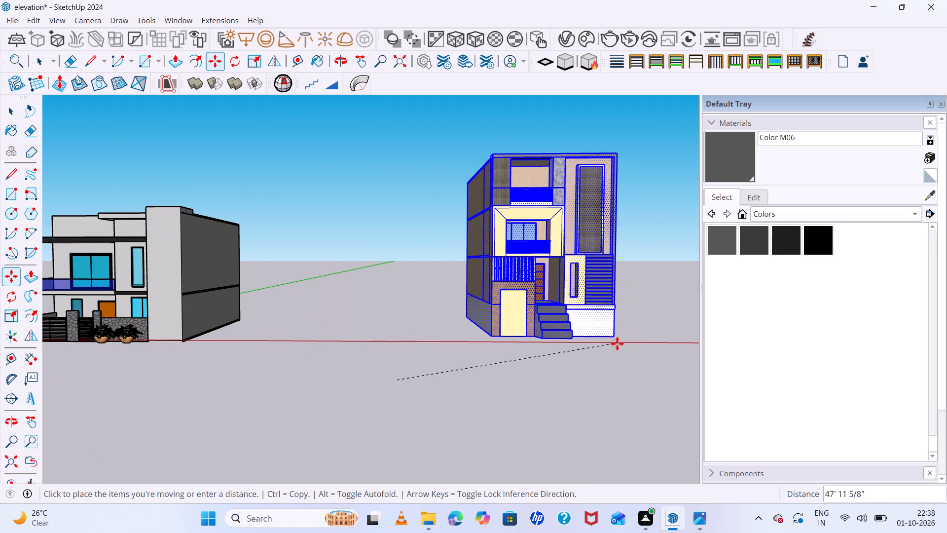
left_click(613, 349)
Examine the front elevation of the three-storey house in its new position from near and far.
scroll(409, 321, "down", 5)
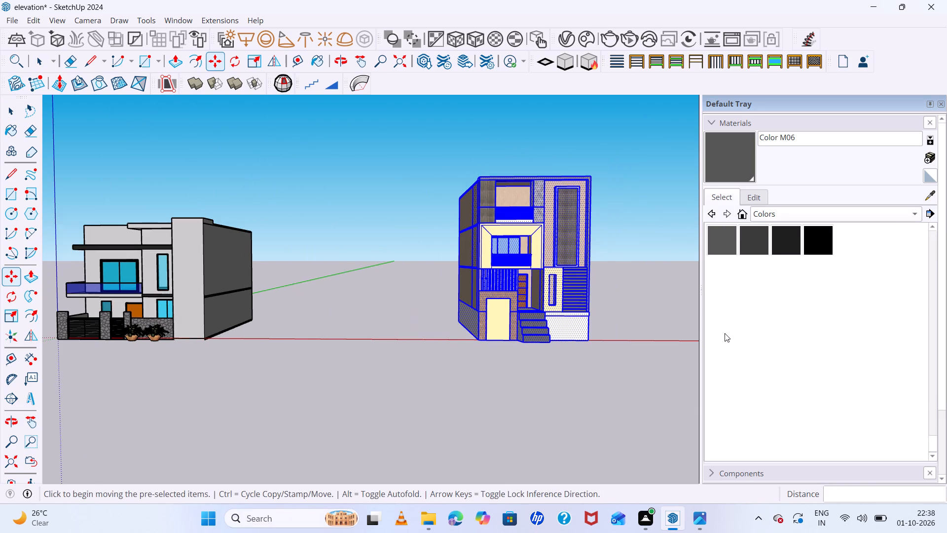
scroll(715, 309, "up", 12)
scroll(633, 272, "down", 9)
scroll(678, 163, "up", 2)
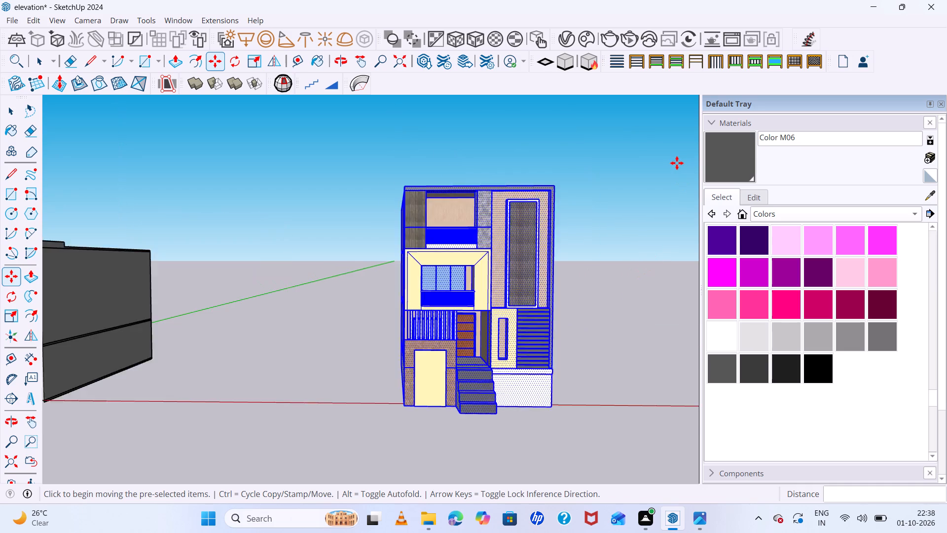
scroll(677, 163, "up", 7)
scroll(676, 172, "down", 1)
middle_click_drag(676, 172, 679, 162)
scroll(679, 162, "up", 1)
scroll(669, 164, "down", 6)
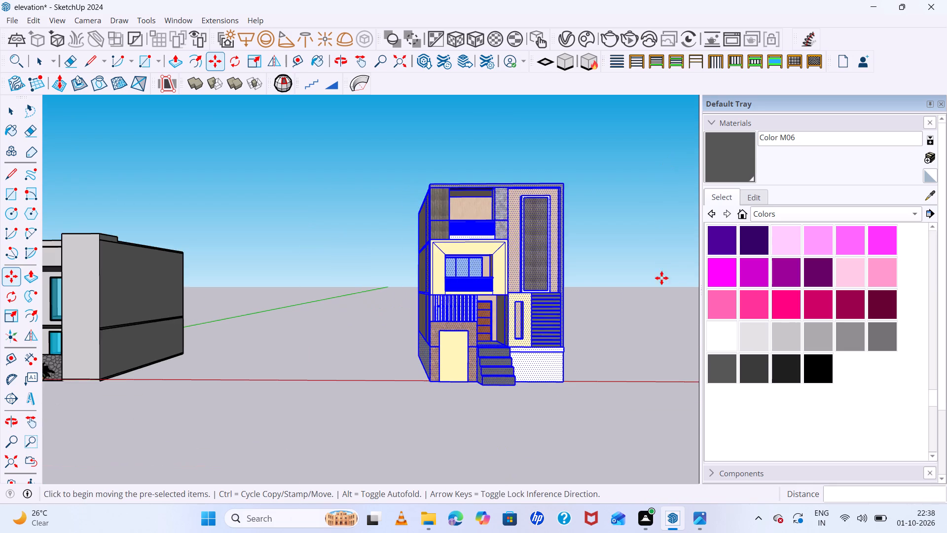
scroll(655, 337, "up", 4)
middle_click_drag(665, 348, 668, 372)
scroll(676, 345, "up", 2)
middle_click_drag(677, 343, 690, 316)
scroll(691, 315, "down", 6)
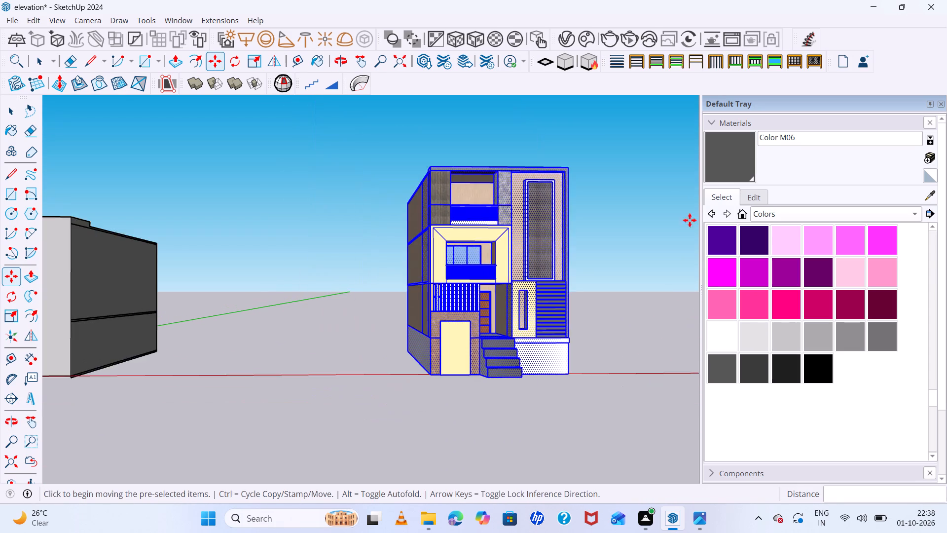
scroll(655, 174, "up", 4)
middle_click_drag(663, 276, 653, 290)
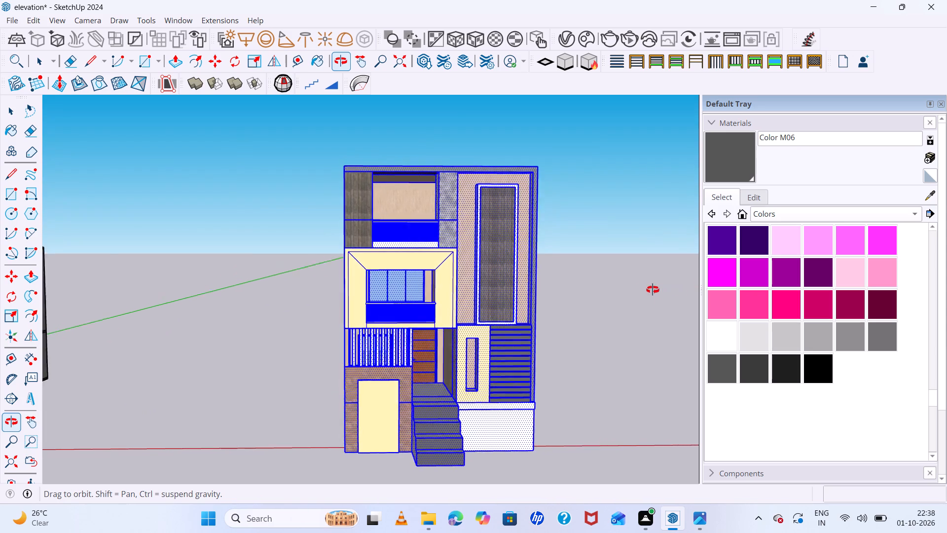
middle_click_drag(653, 290, 658, 287)
scroll(656, 290, "up", 2)
middle_click_drag(655, 292, 655, 280)
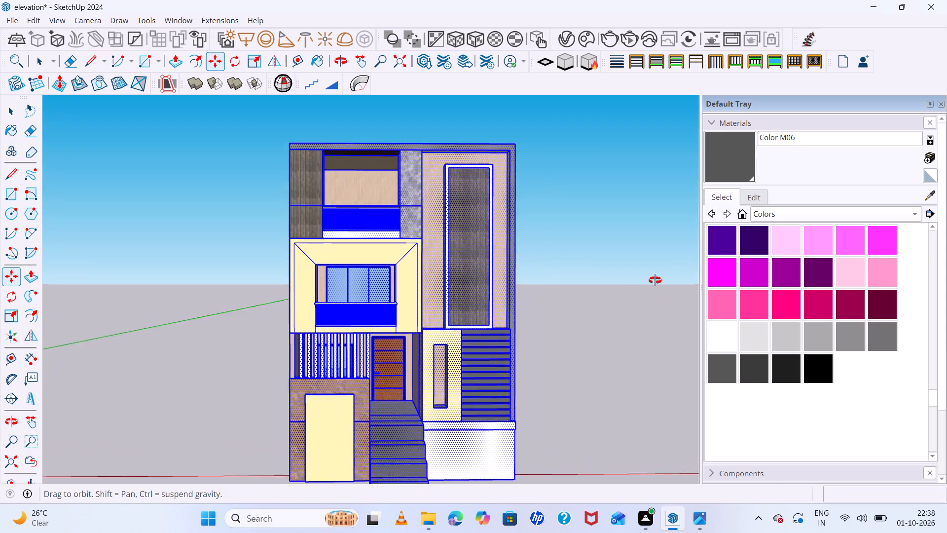
middle_click_drag(655, 280, 655, 278)
scroll(655, 278, "up", 1)
scroll(655, 276, "down", 4)
scroll(651, 291, "up", 2)
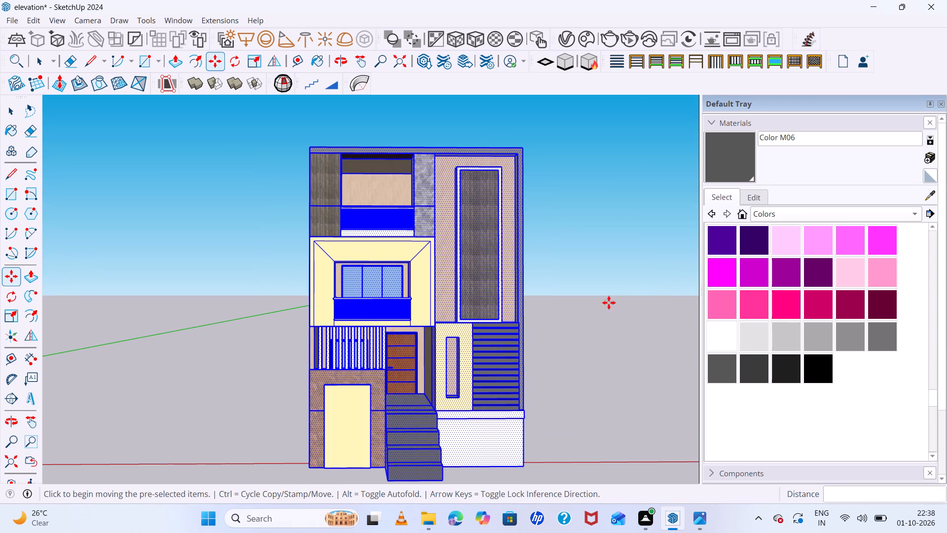
left_click(30, 422)
left_click_drag(352, 410, 353, 397)
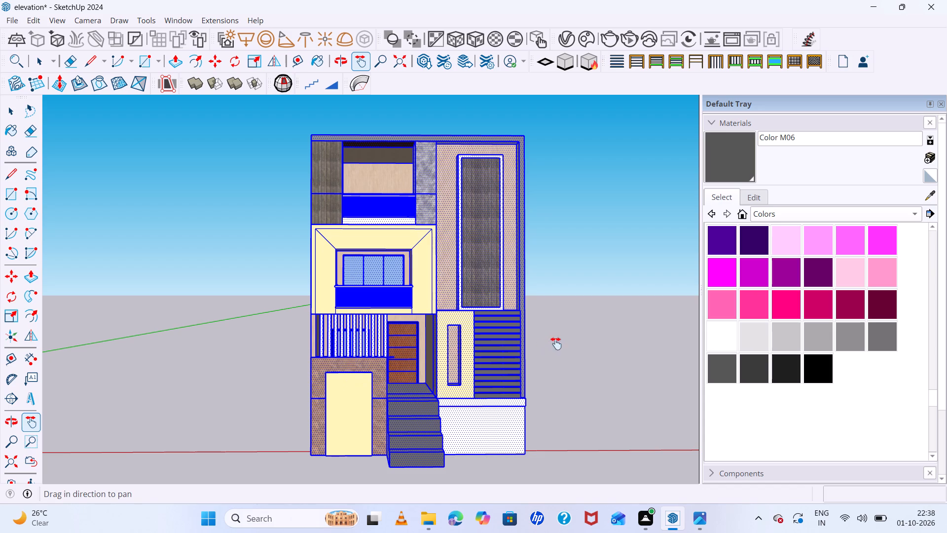
Deselect the three-storey house and close the Default Tray.
key("space")
left_click(563, 340)
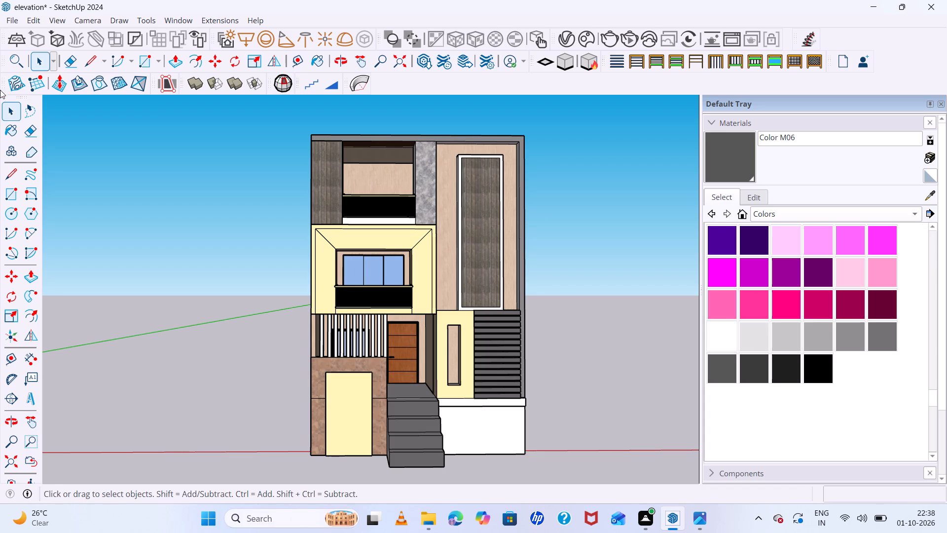
left_click(940, 103)
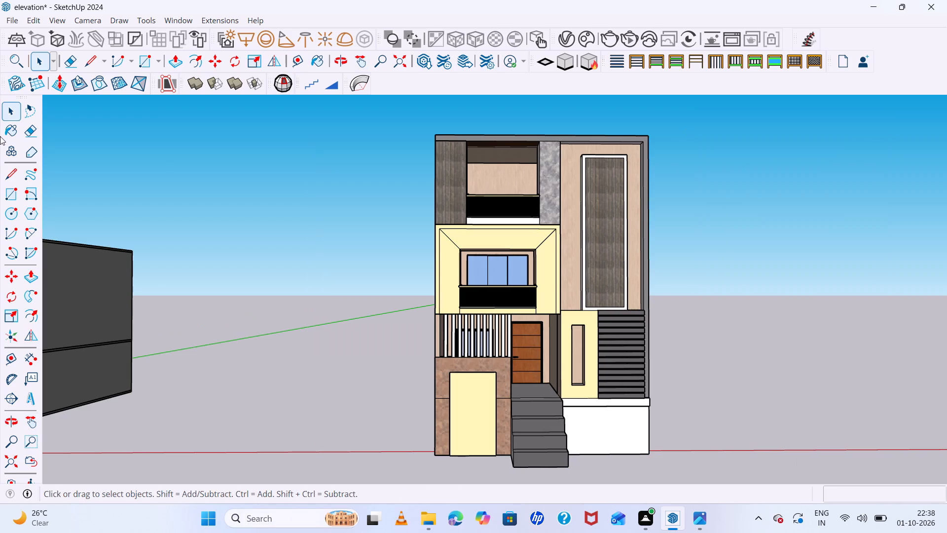
Frame the full front elevation of the three-storey house in the enlarged drawing area.
left_click(32, 418)
left_click_drag(219, 378, 131, 380)
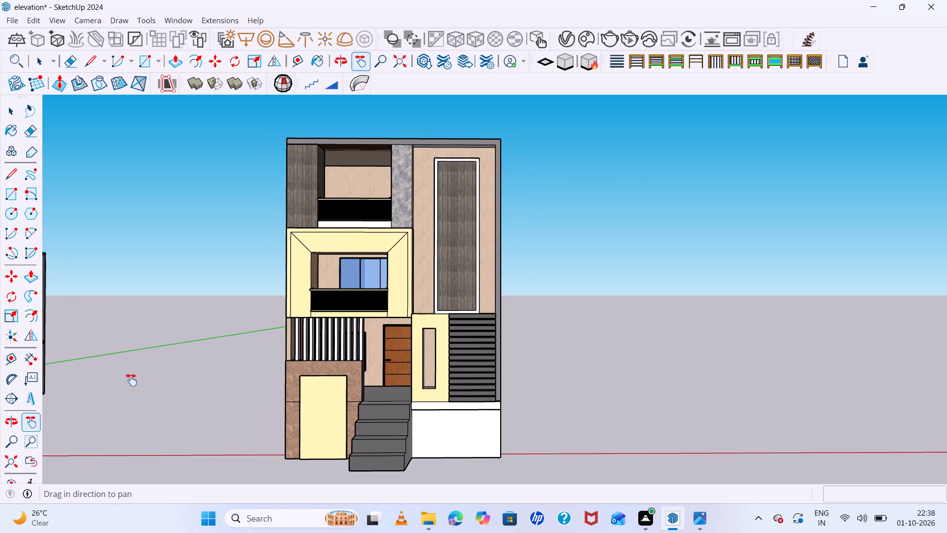
left_click_drag(131, 380, 130, 378)
scroll(149, 375, "up", 2)
scroll(149, 375, "down", 2)
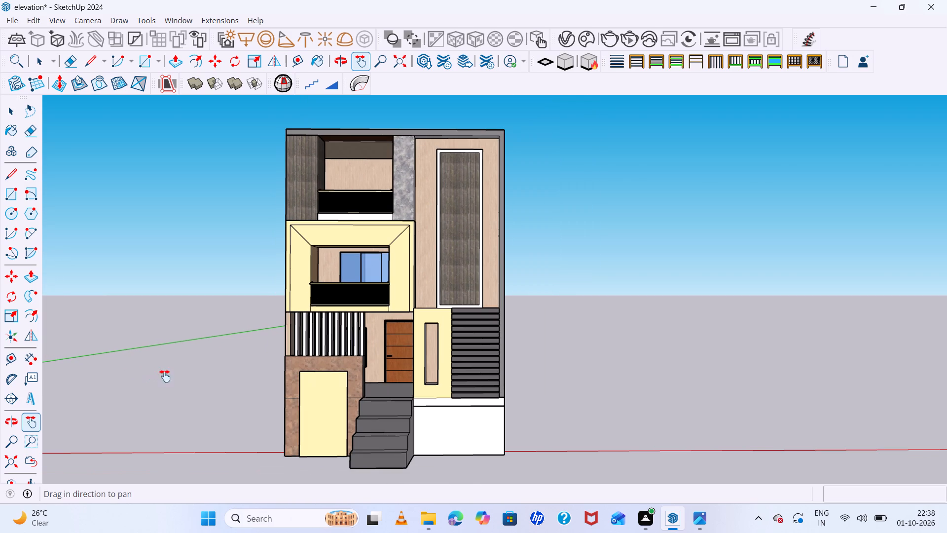
Export the front view of the three-storey house as a 2D PDF named "elevation.pdf 2" in the skup files folder.
left_click(13, 21)
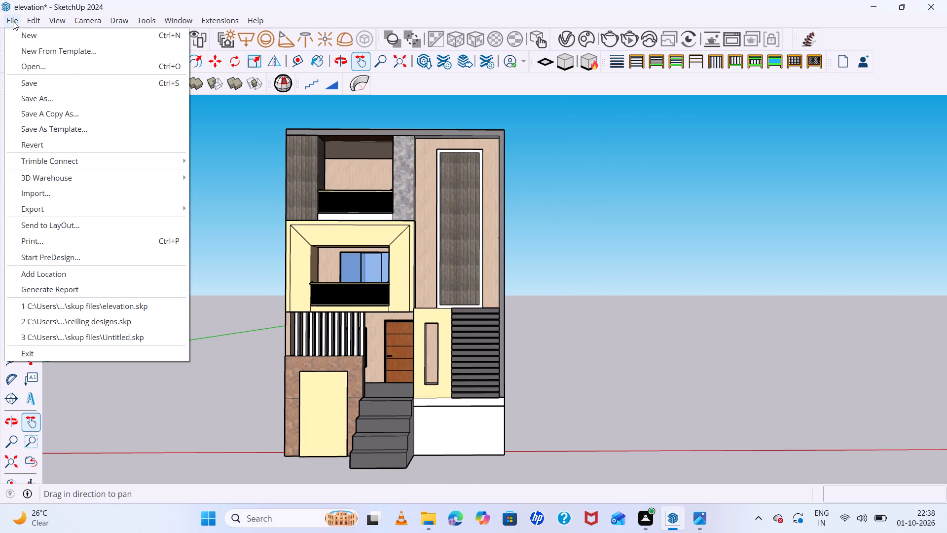
left_click(68, 210)
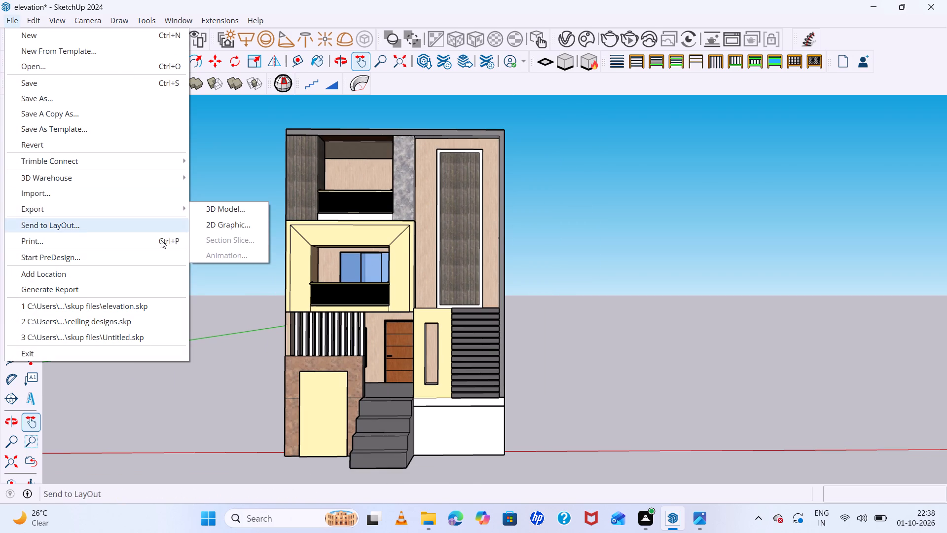
left_click(220, 224)
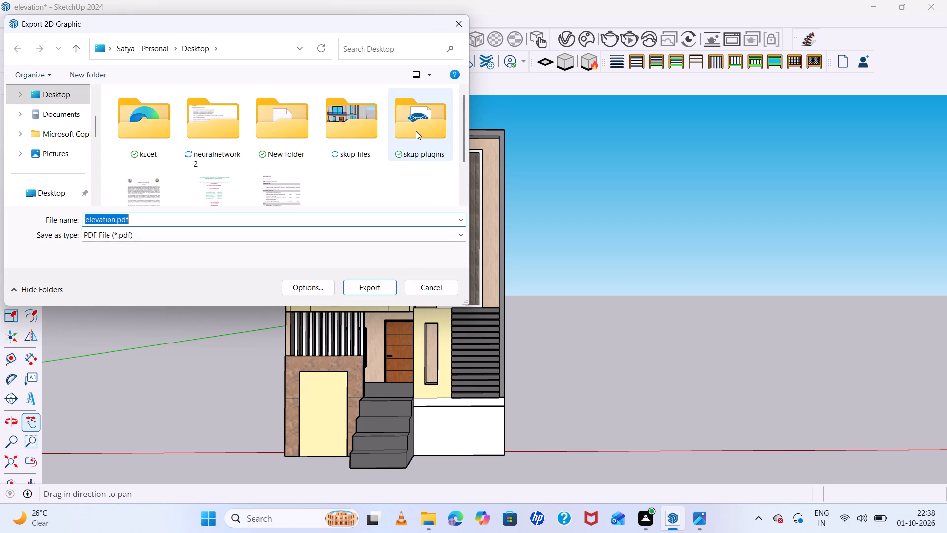
double_click(362, 132)
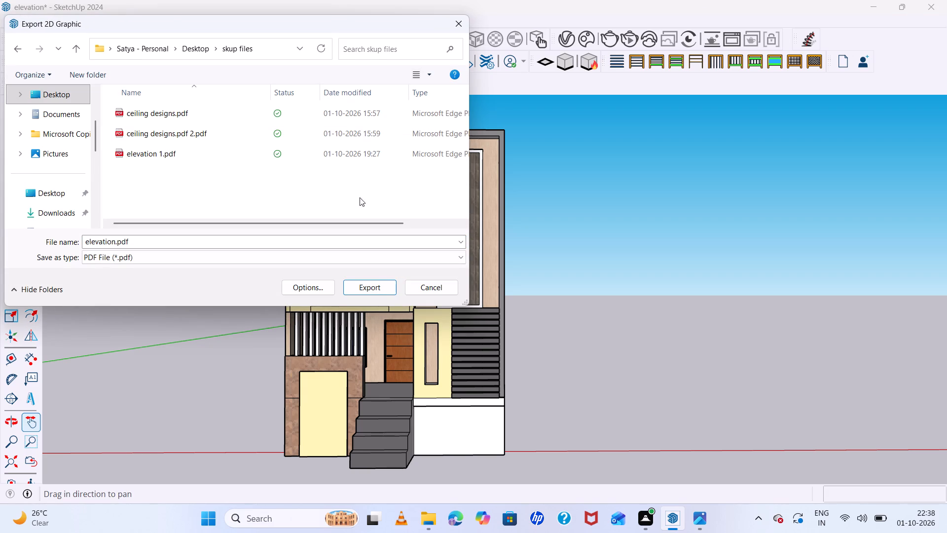
left_click(161, 243)
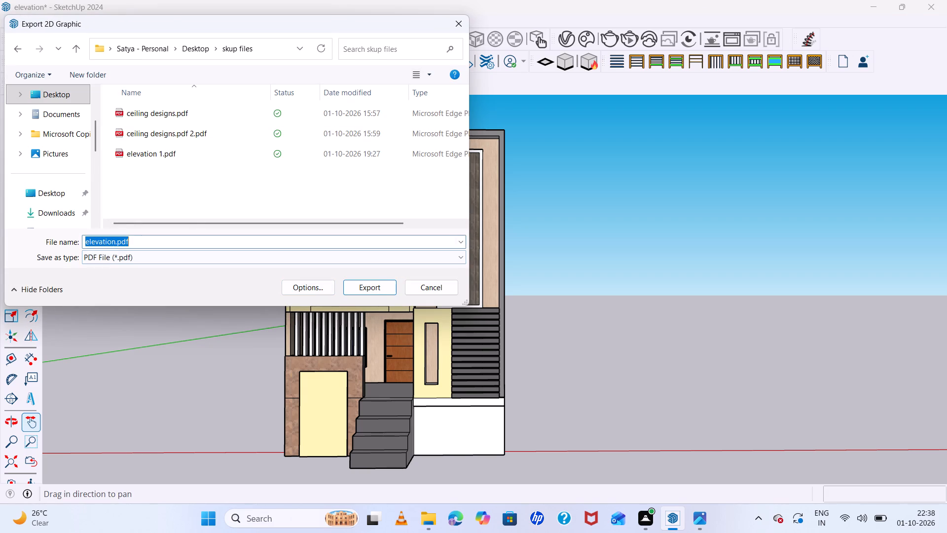
left_click(189, 240)
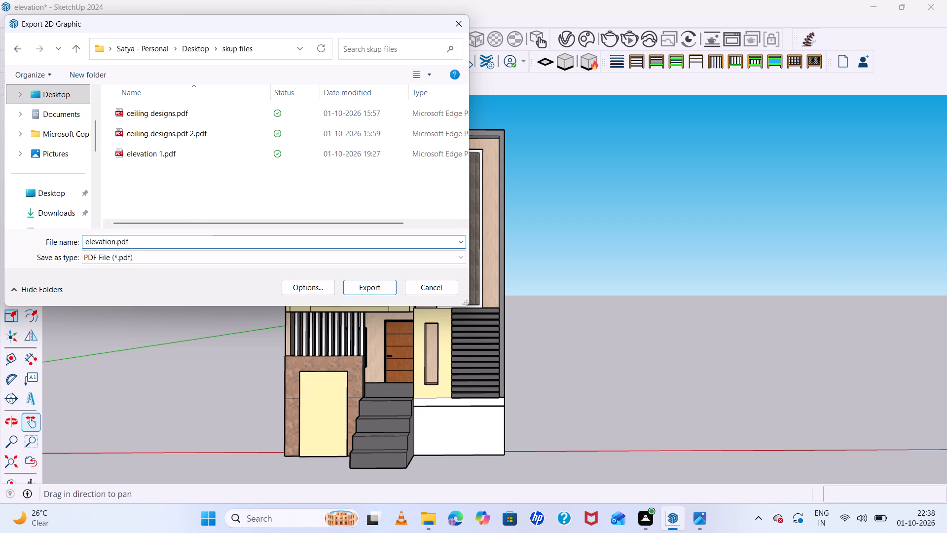
key("space")
type("2")
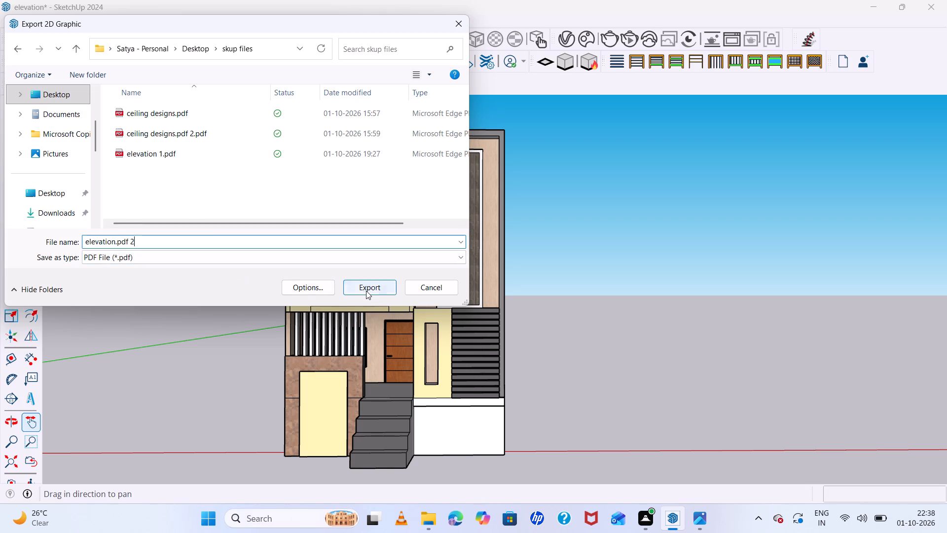
left_click(366, 291)
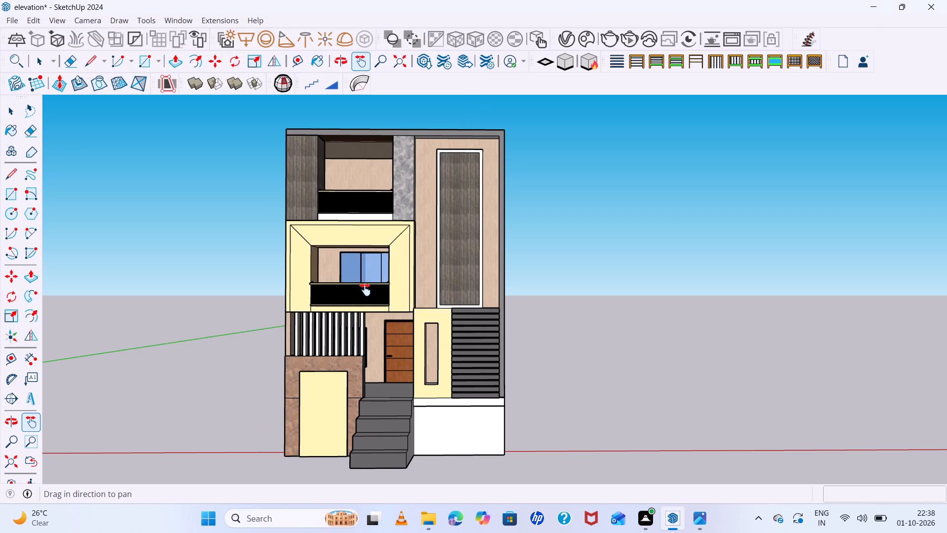
Move the whole three-storey house about 60 feet along the red axis to stand beside the two-storey house, and deselect it.
scroll(365, 290, "down", 16)
scroll(369, 288, "down", 10)
middle_click_drag(336, 331, 367, 341)
key("space")
left_click_drag(410, 248, 344, 340)
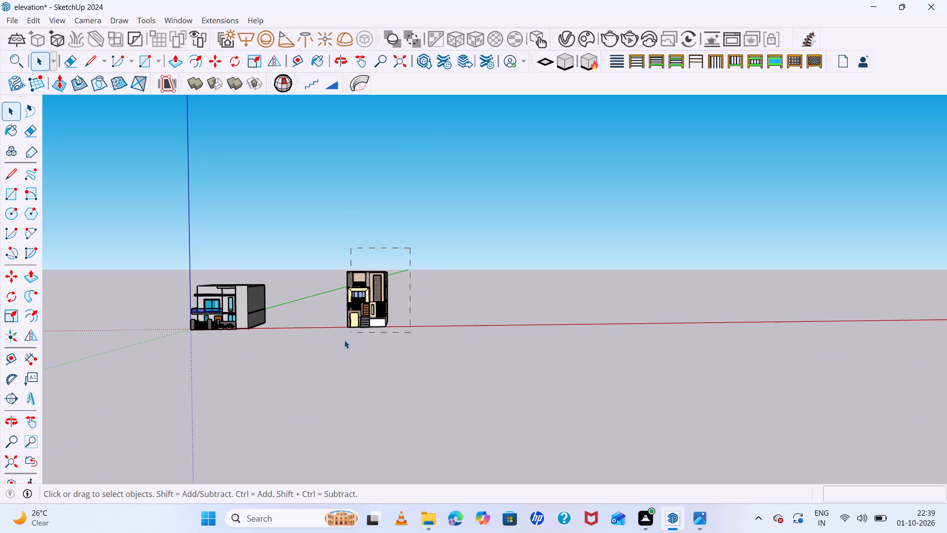
left_click_drag(344, 340, 334, 350)
key("m")
scroll(341, 335, "up", 6)
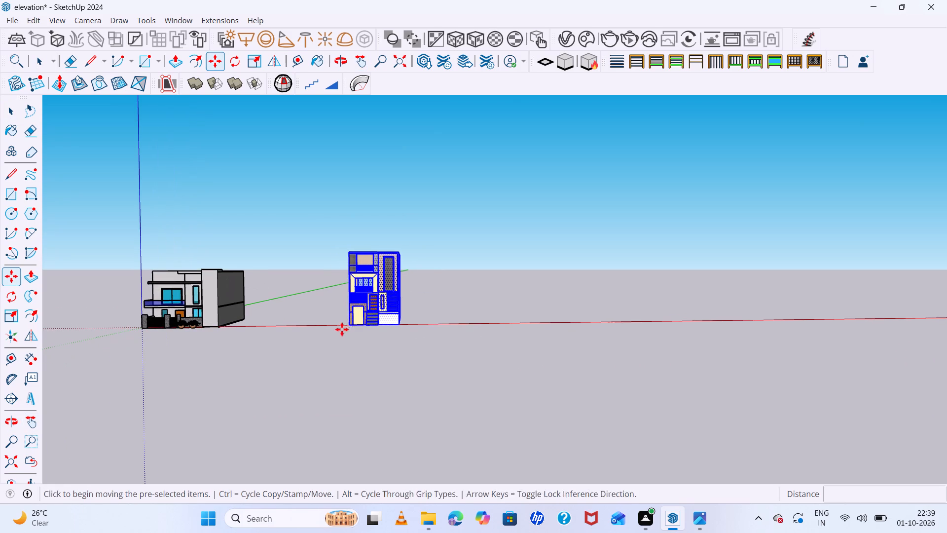
left_click(345, 327)
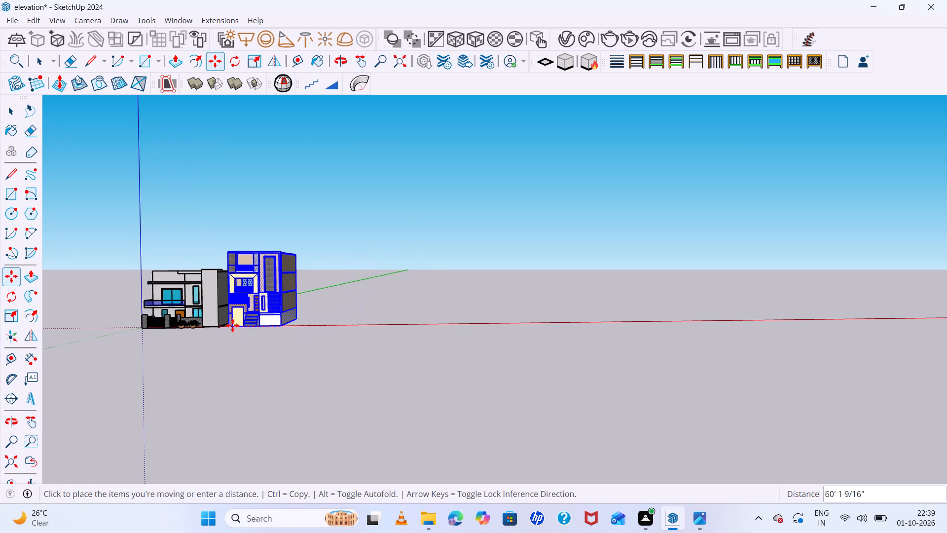
left_click(232, 325)
scroll(102, 273, "up", 18)
key("space")
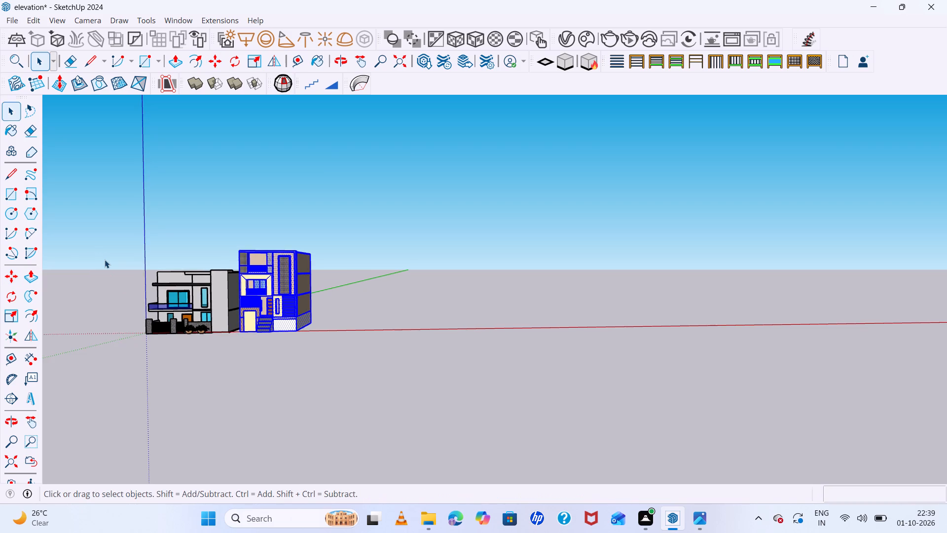
scroll(105, 260, "up", 18)
key("space")
left_click(682, 293)
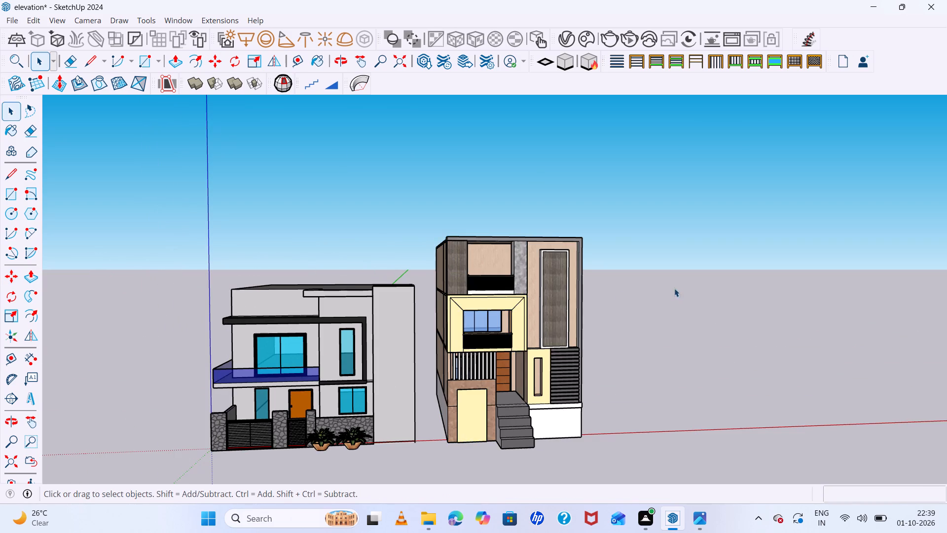
Save the model of both houses as elevation.skp in the skup files folder, replacing the existing file.
scroll(624, 322, "up", 5)
scroll(624, 322, "down", 10)
middle_click_drag(635, 376, 624, 343)
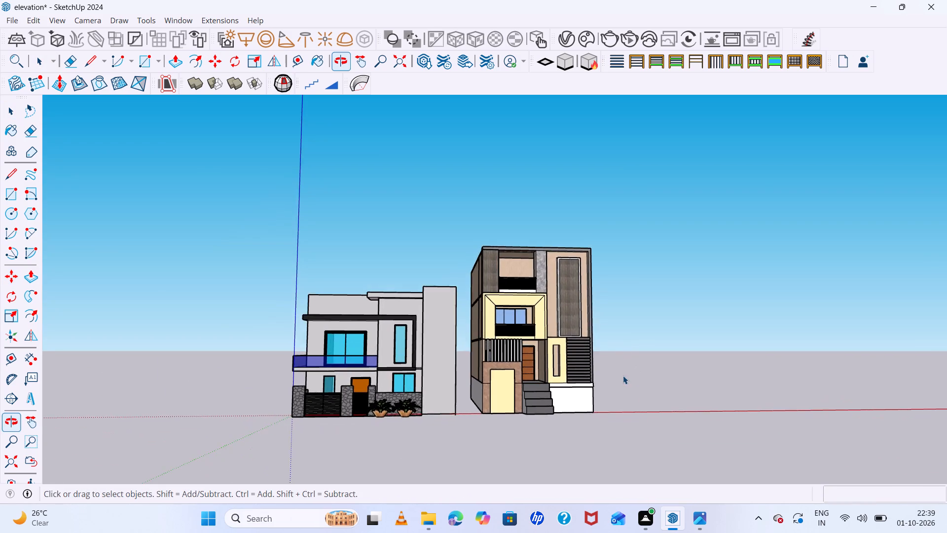
scroll(622, 376, "up", 6)
middle_click_drag(619, 405, 608, 429)
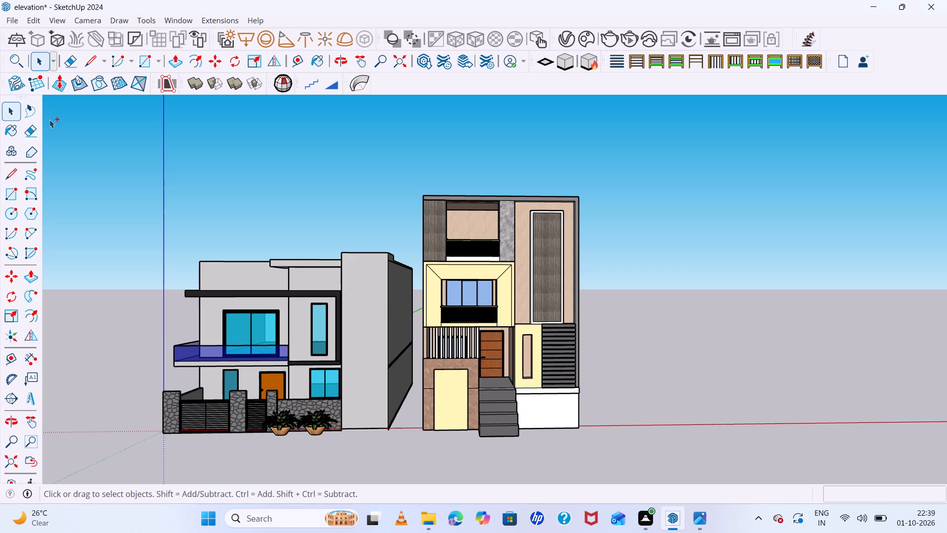
key("ctrl+s")
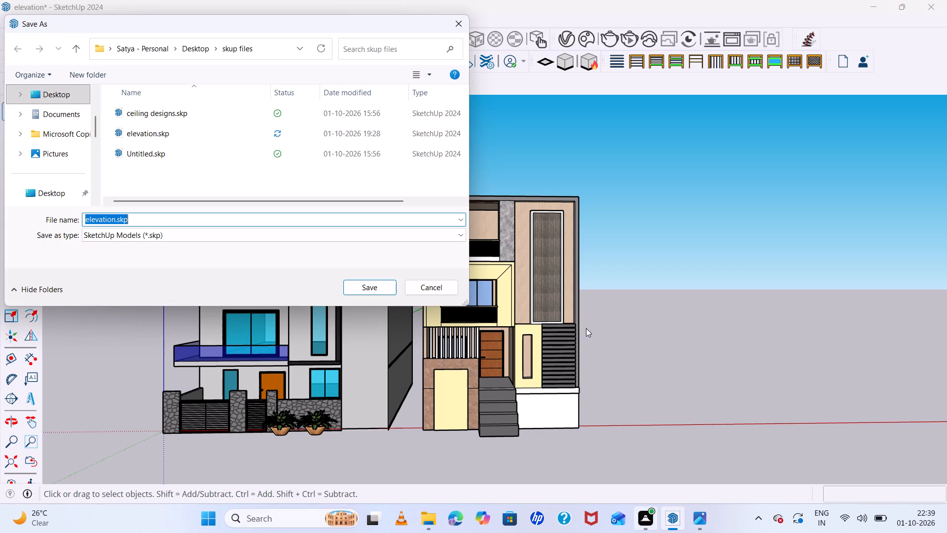
left_click(461, 19)
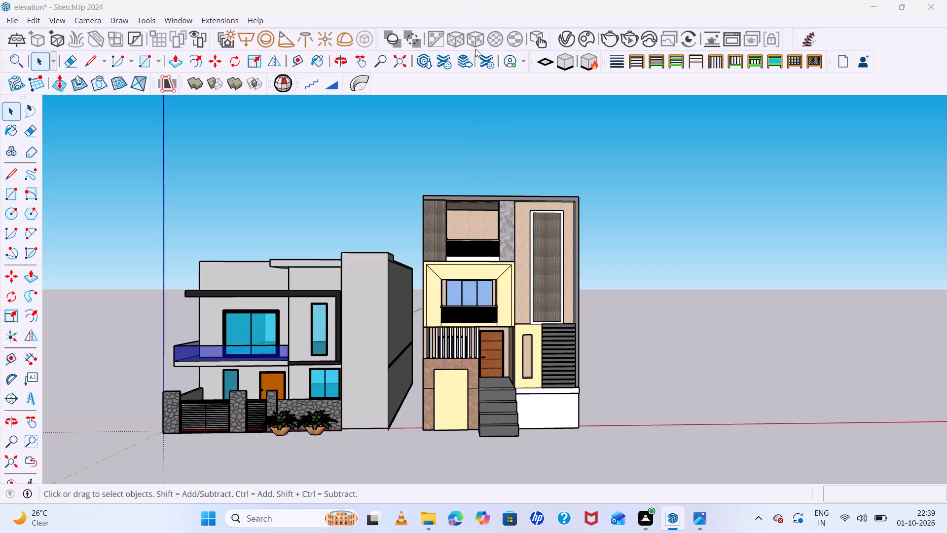
left_click(7, 20)
left_click(33, 82)
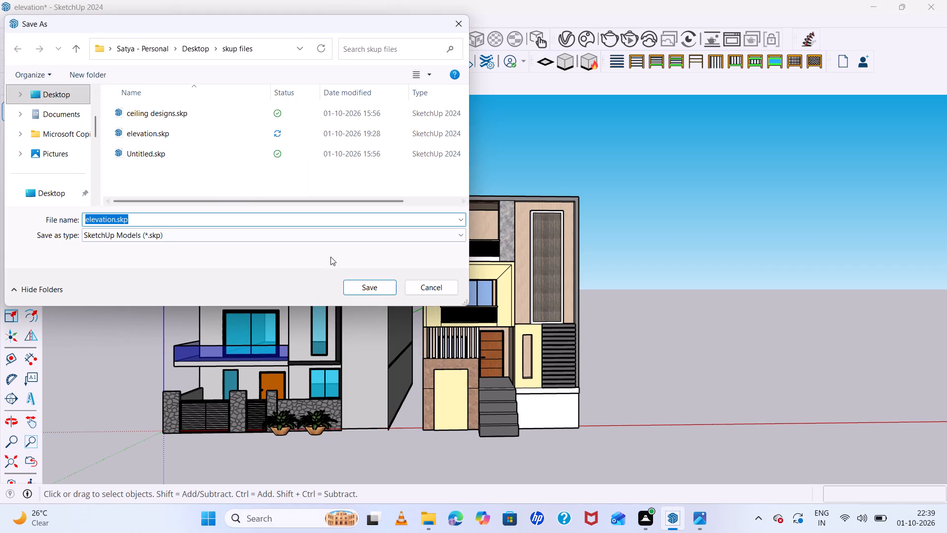
left_click(363, 286)
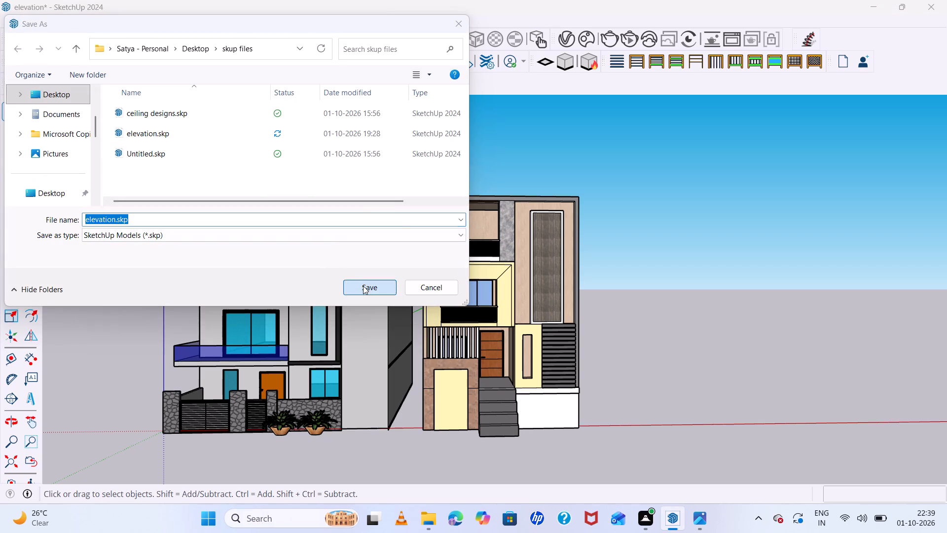
left_click(503, 262)
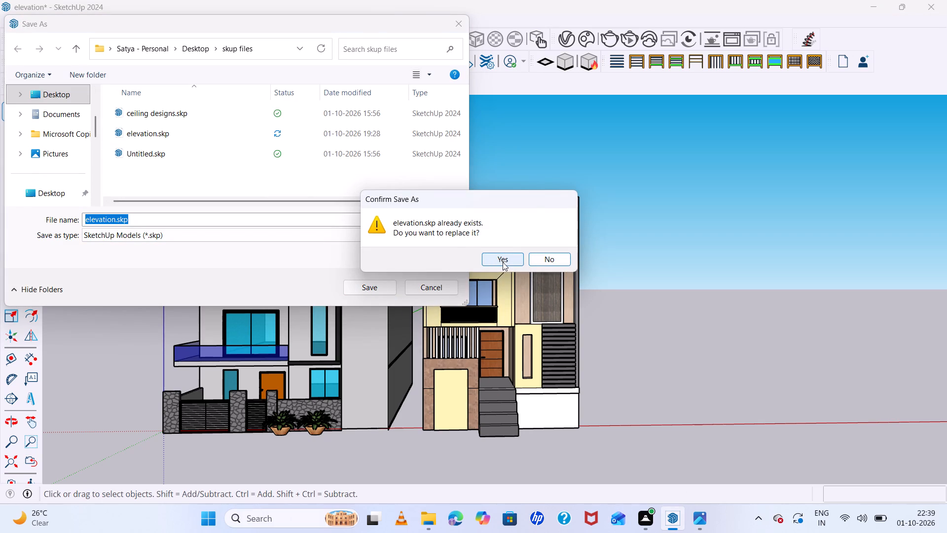